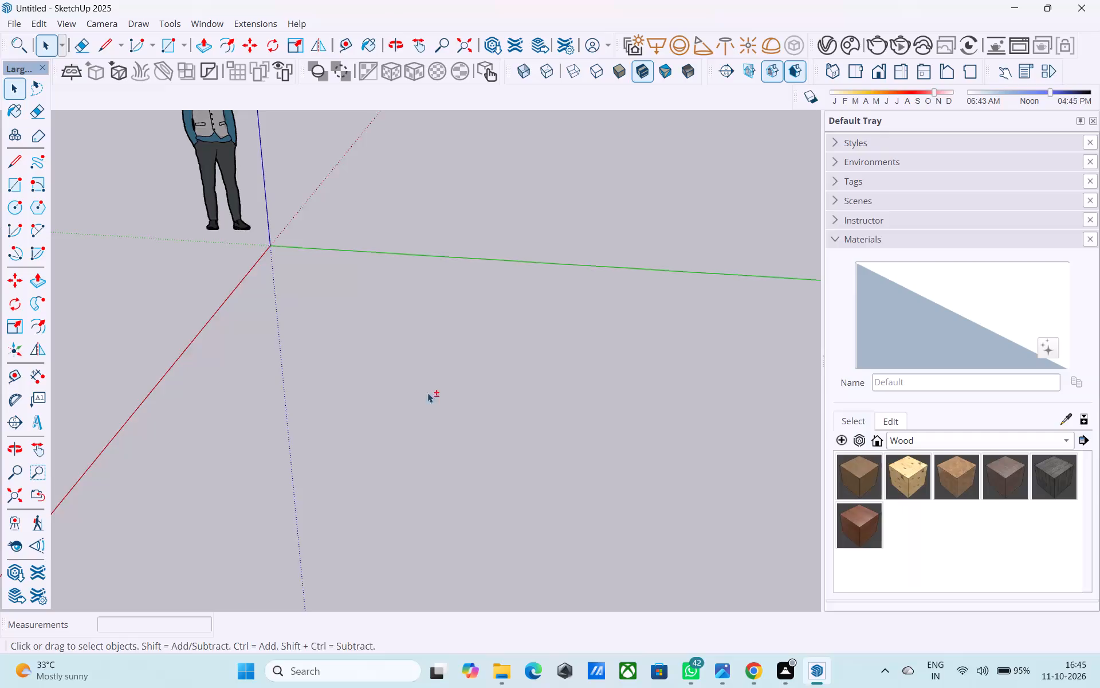
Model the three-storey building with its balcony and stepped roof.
Save the new model in the Downloads folder under the name i pro 30f.
{"action": "middle_click_drag", "start_coordinate": [427, 373], "coordinate": [413, 354]}
{"action": "key", "text": "ctrl+s"}
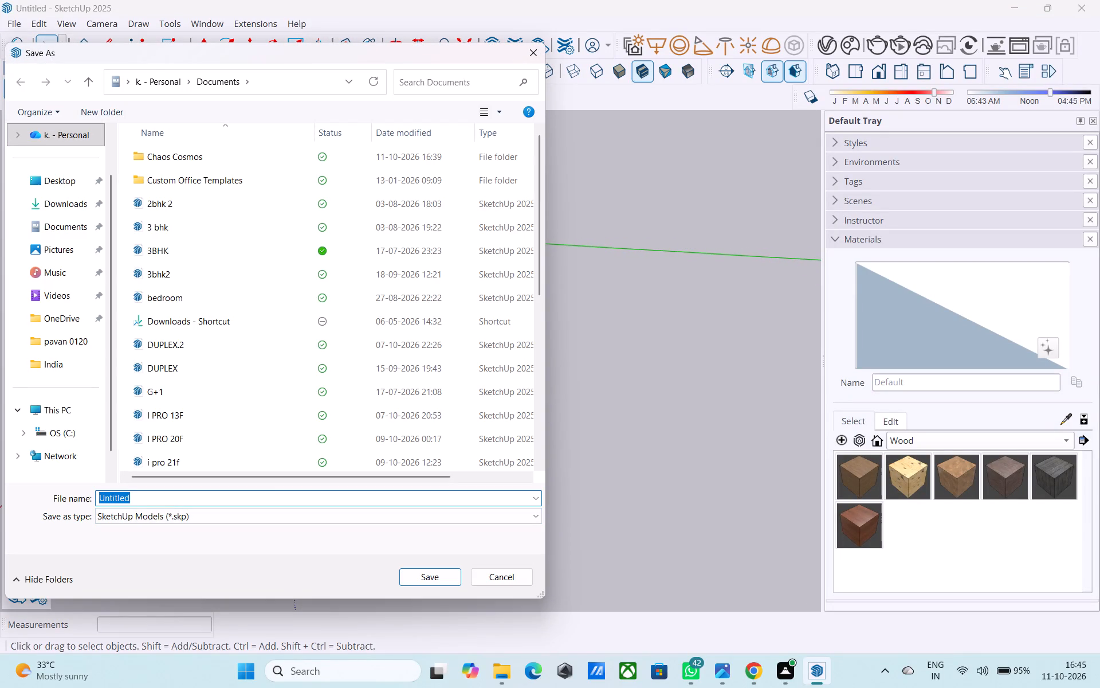
{"action": "scroll", "coordinate": [255, 501], "scroll_direction": "up", "scroll_amount": 1}
{"action": "left_click", "coordinate": [55, 207]}
{"action": "left_click", "coordinate": [172, 506]}
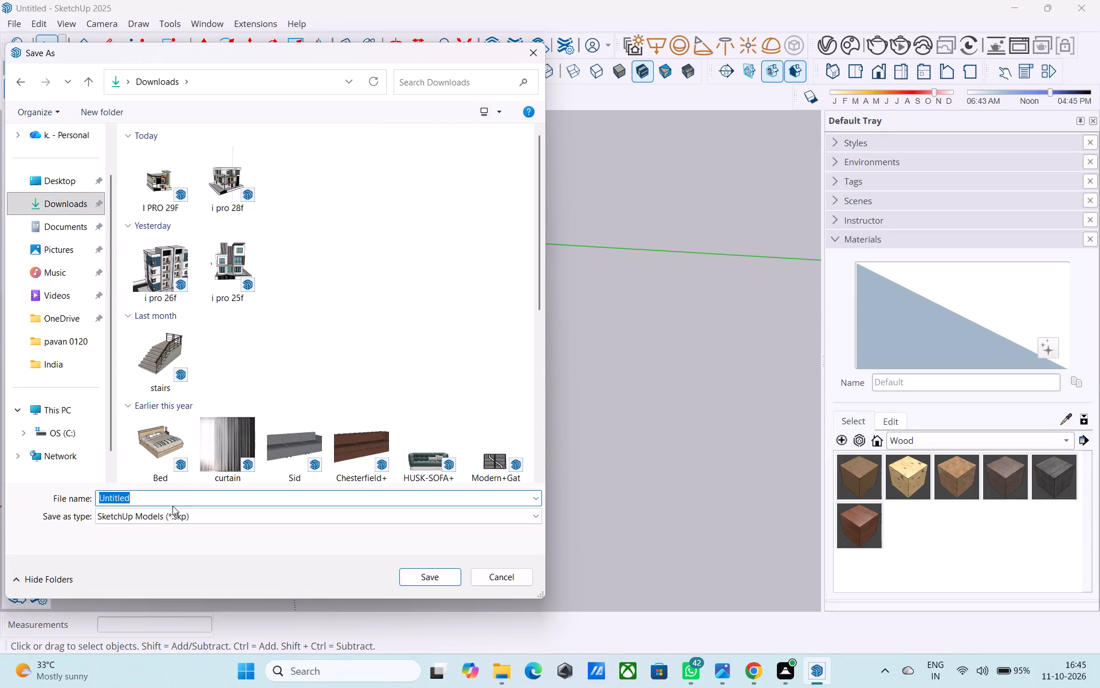
{"action": "type", "text": "i pro 30"}
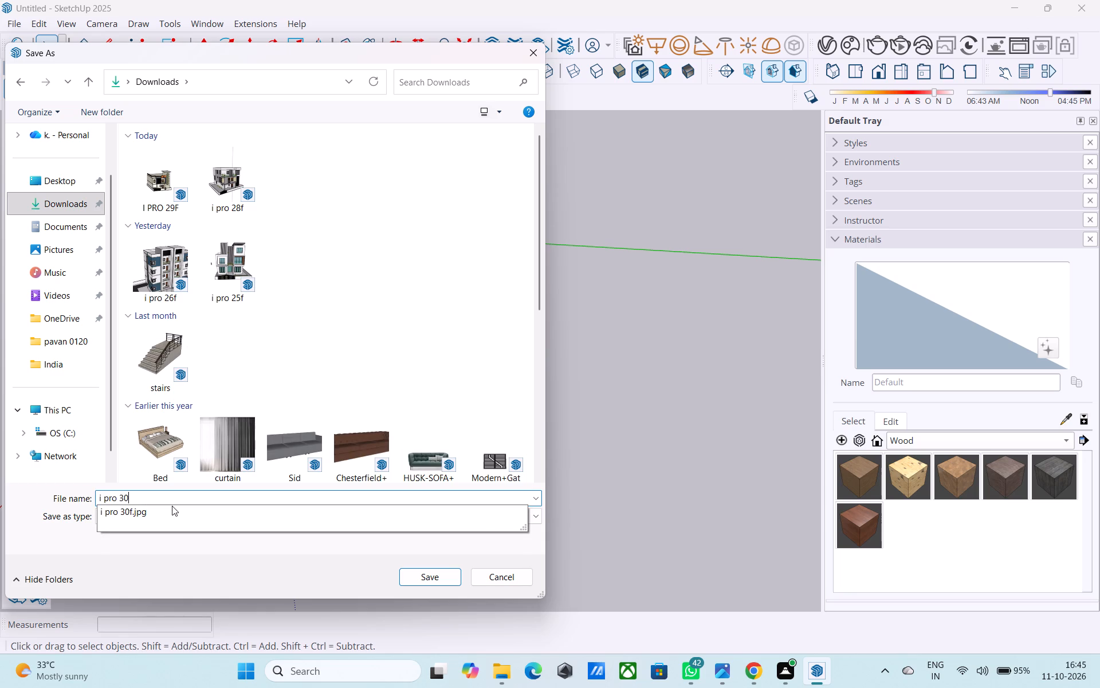
{"action": "key", "text": "f"}
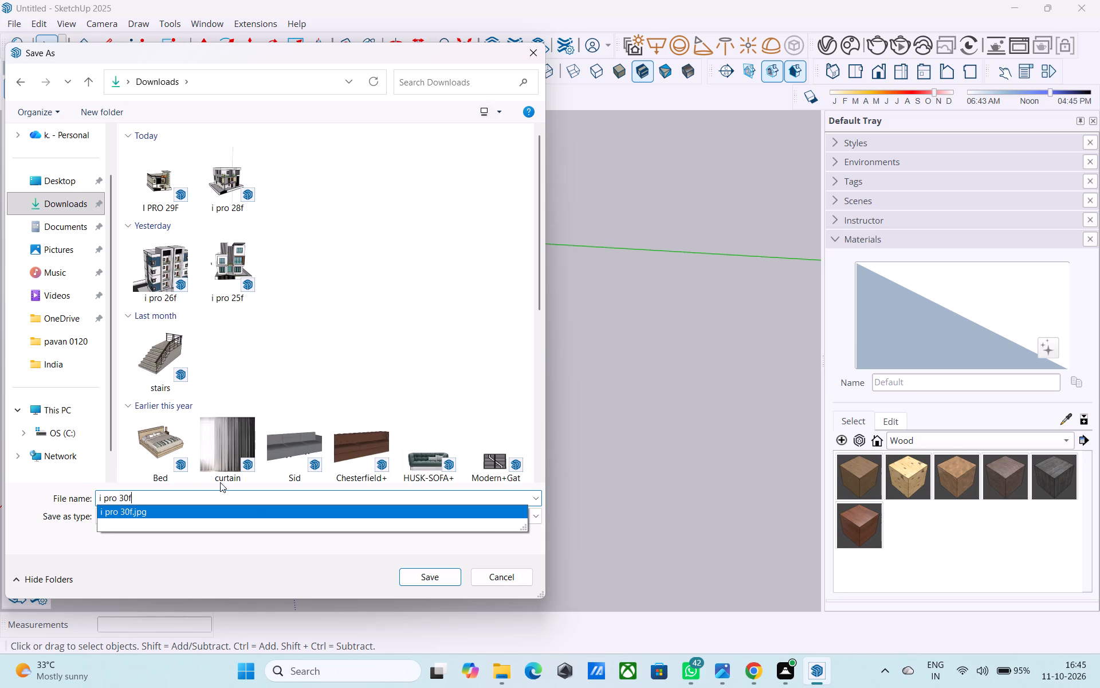
{"action": "left_click", "coordinate": [419, 581]}
Draw a 26' by 40' rectangle on the ground plane near the origin.
{"action": "scroll", "coordinate": [457, 391], "scroll_direction": "down", "scroll_amount": 4}
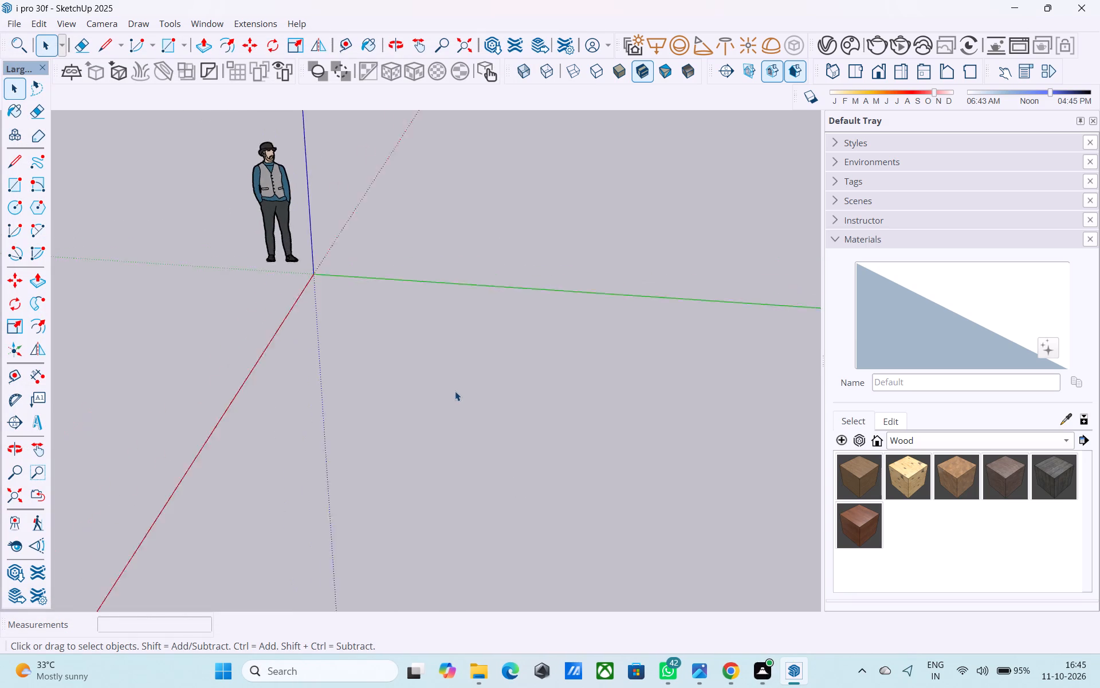
{"action": "scroll", "coordinate": [455, 391], "scroll_direction": "down", "scroll_amount": 1}
{"action": "middle_click_drag", "start_coordinate": [455, 391], "coordinate": [501, 387]}
{"action": "key", "text": "r"}
{"action": "left_click", "coordinate": [422, 333]}
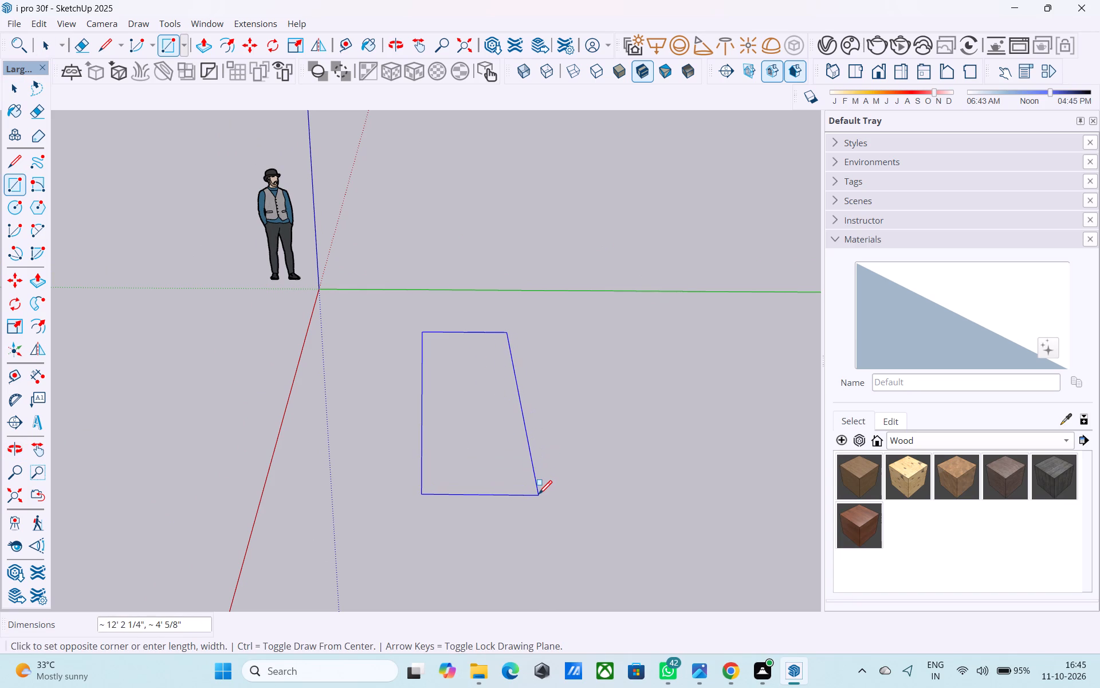
{"action": "type", "text": "26',"}
{"action": "type", "text": "40"}
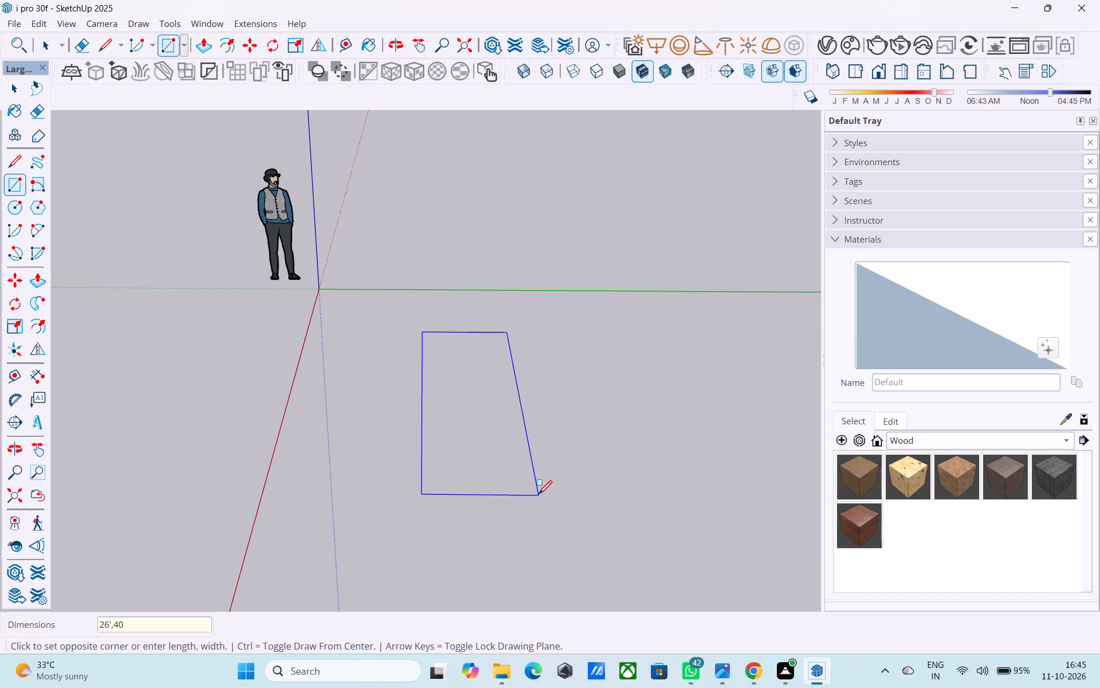
{"action": "key", "text": "apostrophe"}
{"action": "key", "text": "Return"}
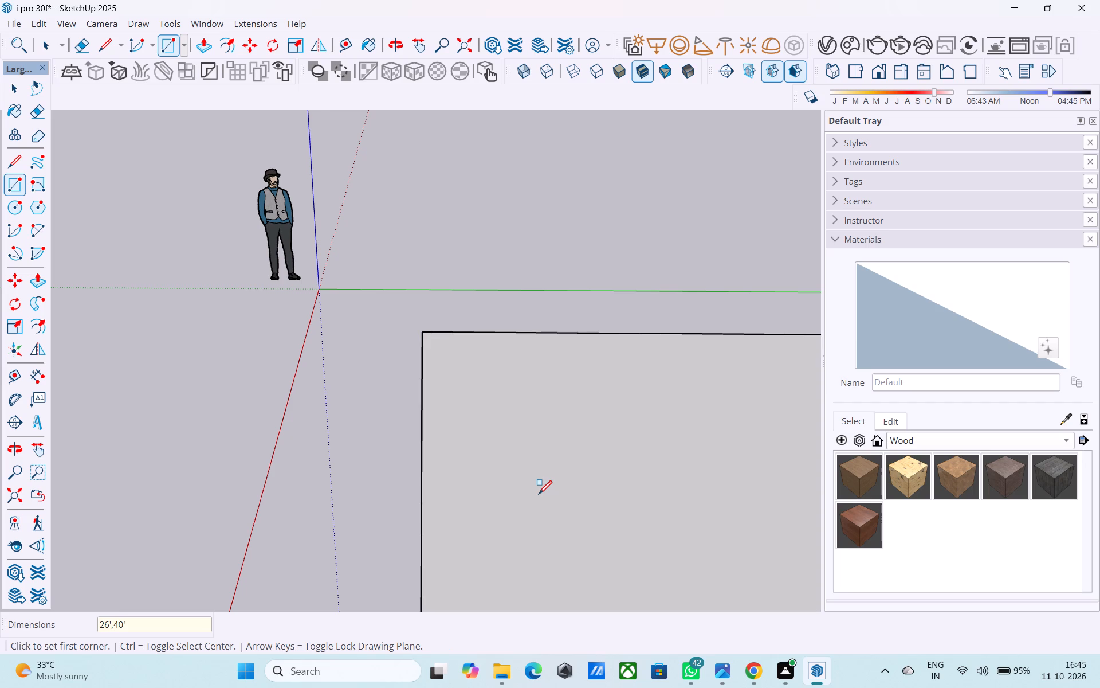
Change the just-drawn rectangle's dimensions to 40' by 26'.
{"action": "scroll", "coordinate": [530, 484], "scroll_direction": "down", "scroll_amount": 18}
{"action": "scroll", "coordinate": [598, 443], "scroll_direction": "up", "scroll_amount": 3}
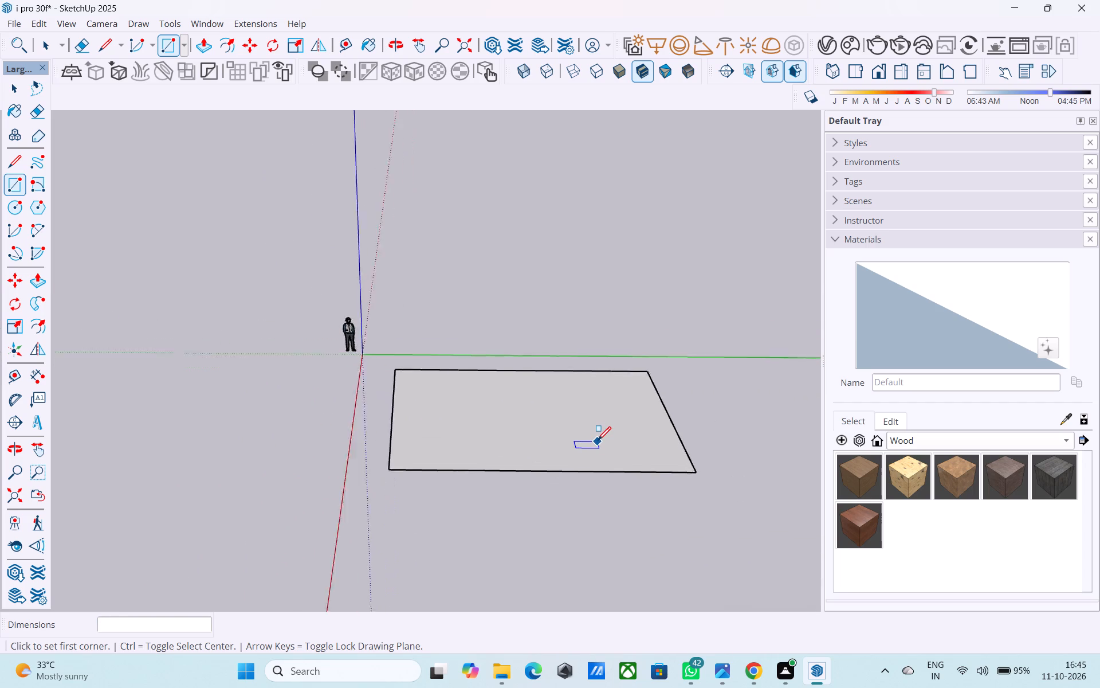
{"action": "type", "text": "40',"}
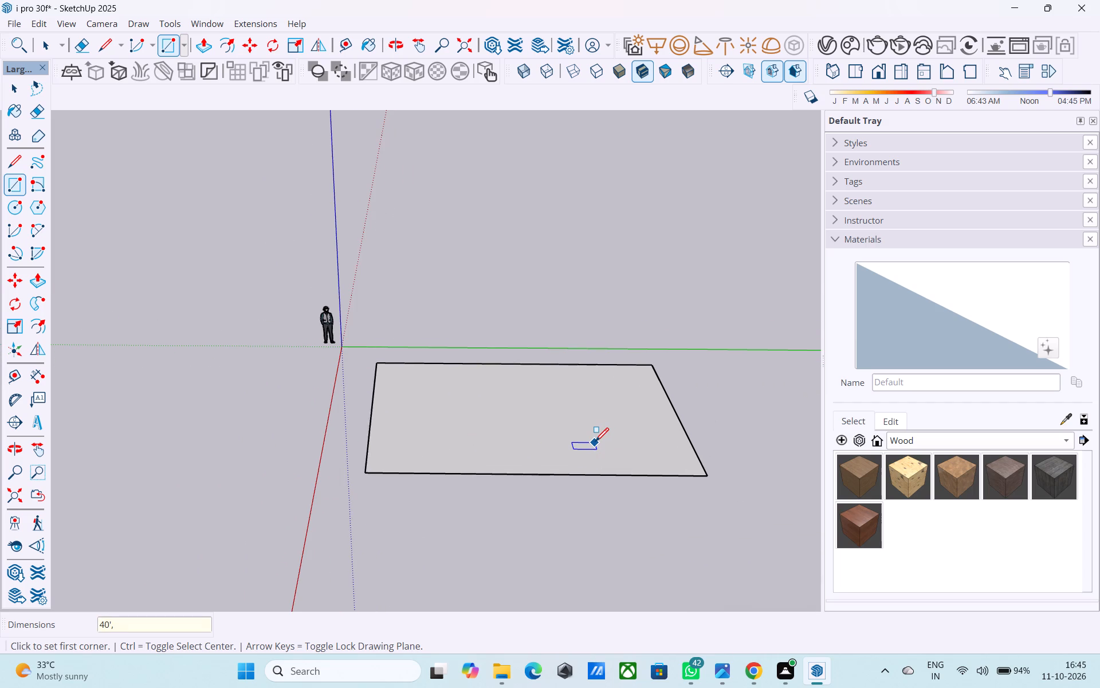
{"action": "key", "text": "2"}
{"action": "type", "text": "6'"}
{"action": "key", "text": "Return"}
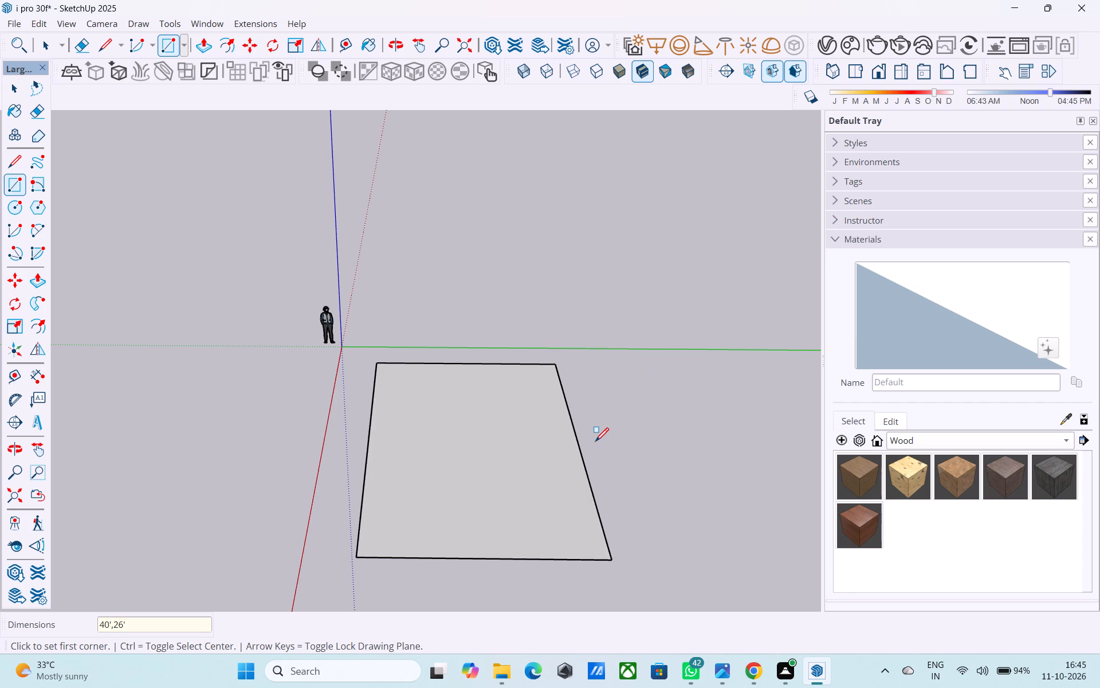
{"action": "key", "text": "space"}
Select the rectangle's face with its bounding edges and make them a group.
{"action": "scroll", "coordinate": [594, 444], "scroll_direction": "down", "scroll_amount": 7}
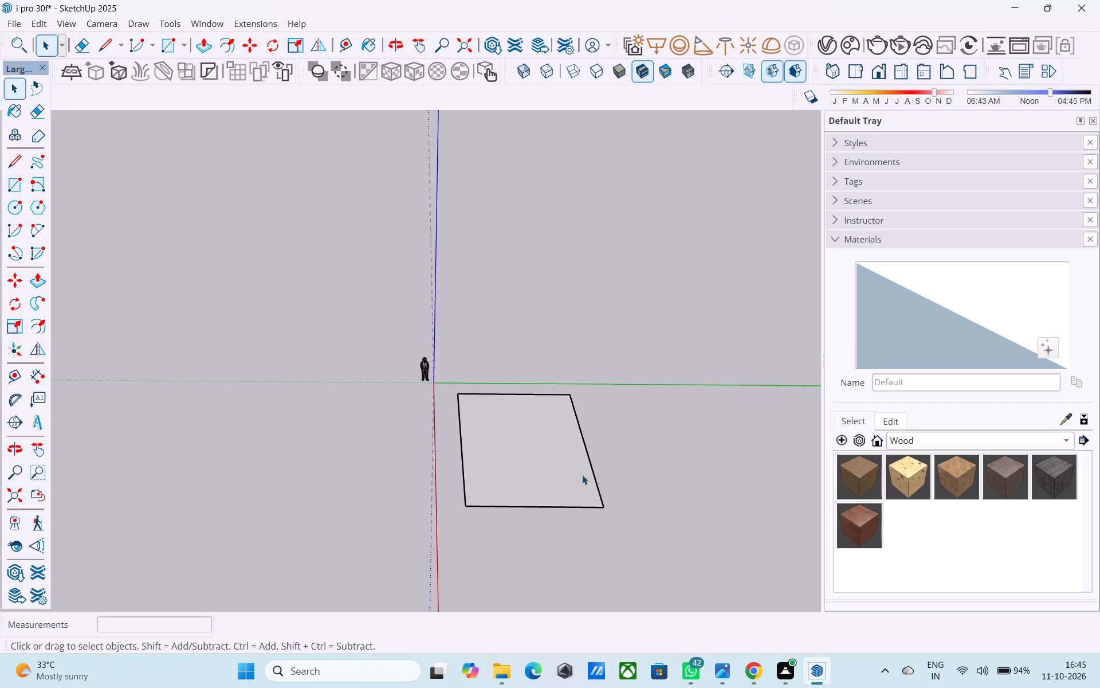
{"action": "middle_click_drag", "start_coordinate": [582, 478], "coordinate": [575, 483]}
{"action": "middle_click_drag", "start_coordinate": [575, 492], "coordinate": [573, 458], "text": "shift"}
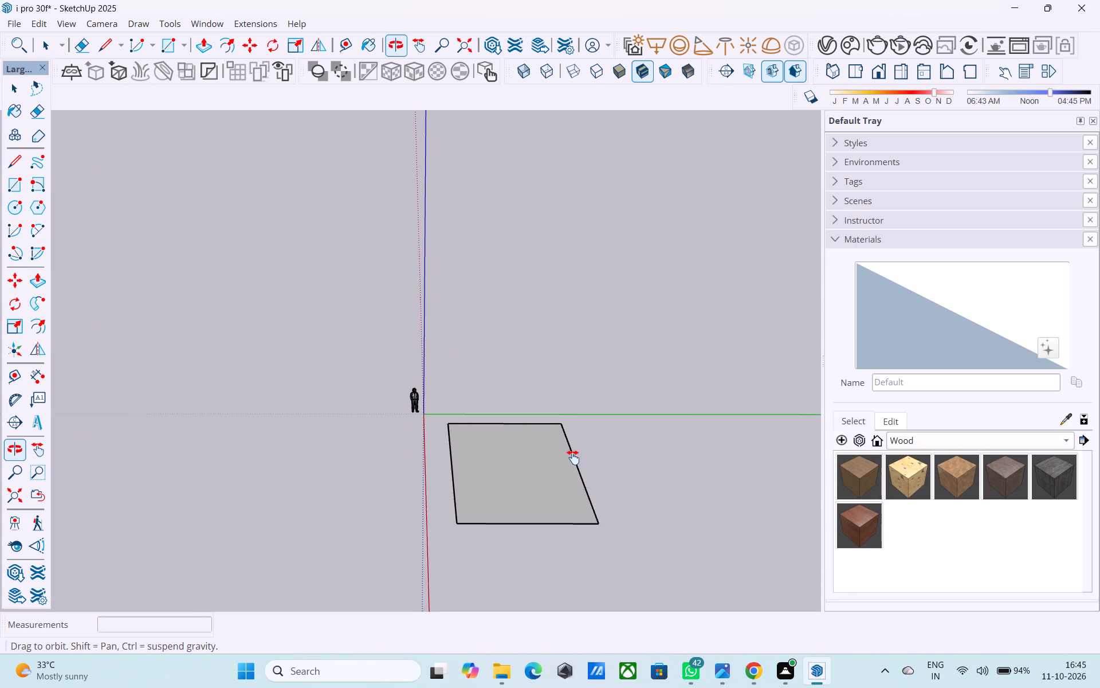
{"action": "middle_click_drag", "start_coordinate": [573, 458], "coordinate": [573, 443], "text": "shift"}
{"action": "scroll", "coordinate": [475, 511], "scroll_direction": "up", "scroll_amount": 4}
{"action": "middle_click_drag", "start_coordinate": [494, 513], "coordinate": [477, 505]}
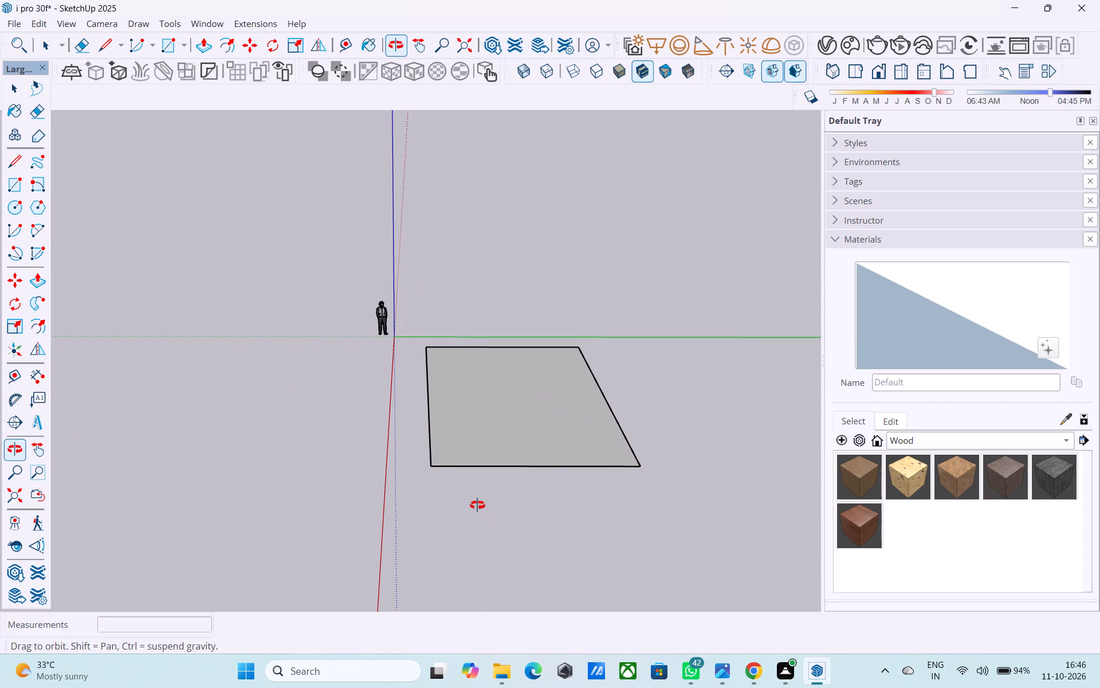
{"action": "middle_click_drag", "start_coordinate": [477, 505], "coordinate": [478, 497]}
{"action": "scroll", "coordinate": [488, 482], "scroll_direction": "up", "scroll_amount": 1}
{"action": "middle_click_drag", "start_coordinate": [488, 482], "coordinate": [489, 439]}
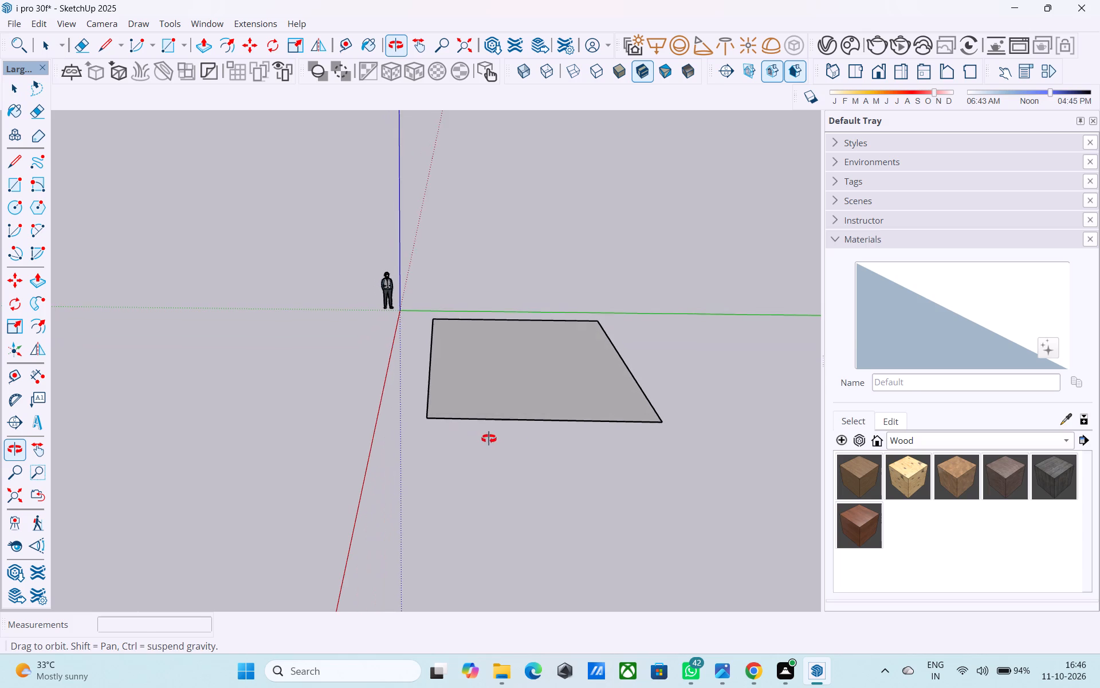
{"action": "middle_click_drag", "start_coordinate": [489, 439], "coordinate": [490, 439]}
{"action": "middle_click_drag", "start_coordinate": [511, 433], "coordinate": [527, 450], "text": "shift"}
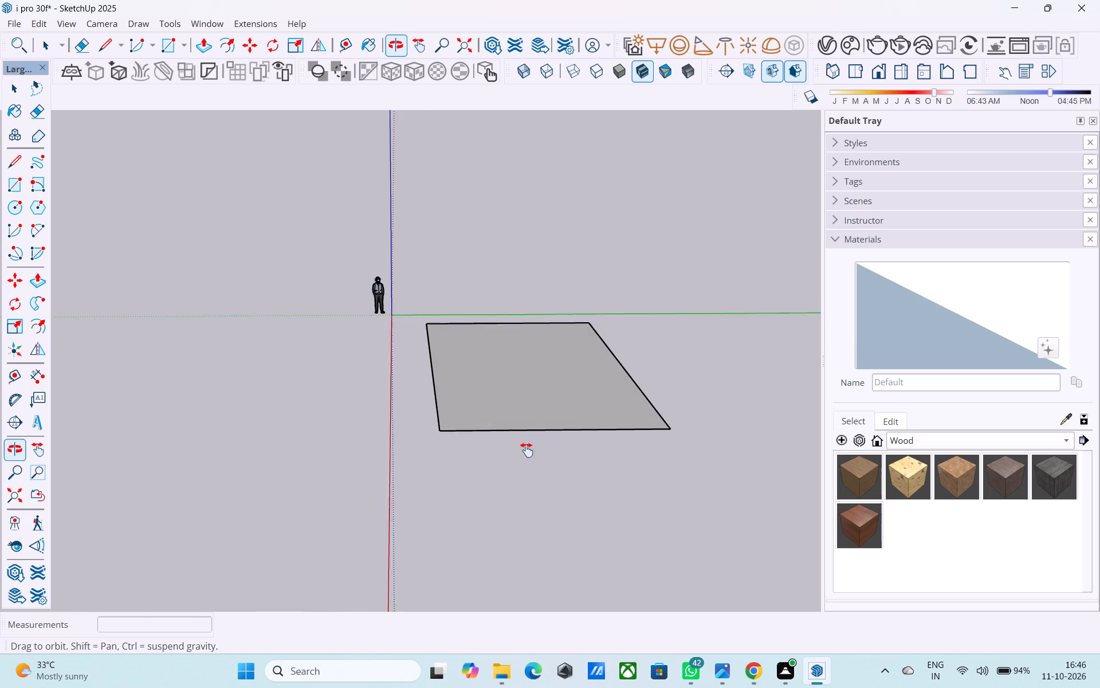
{"action": "middle_click_drag", "start_coordinate": [527, 450], "coordinate": [535, 463], "text": "shift"}
{"action": "middle_click_drag", "start_coordinate": [537, 413], "coordinate": [556, 531]}
{"action": "left_click", "coordinate": [568, 479]}
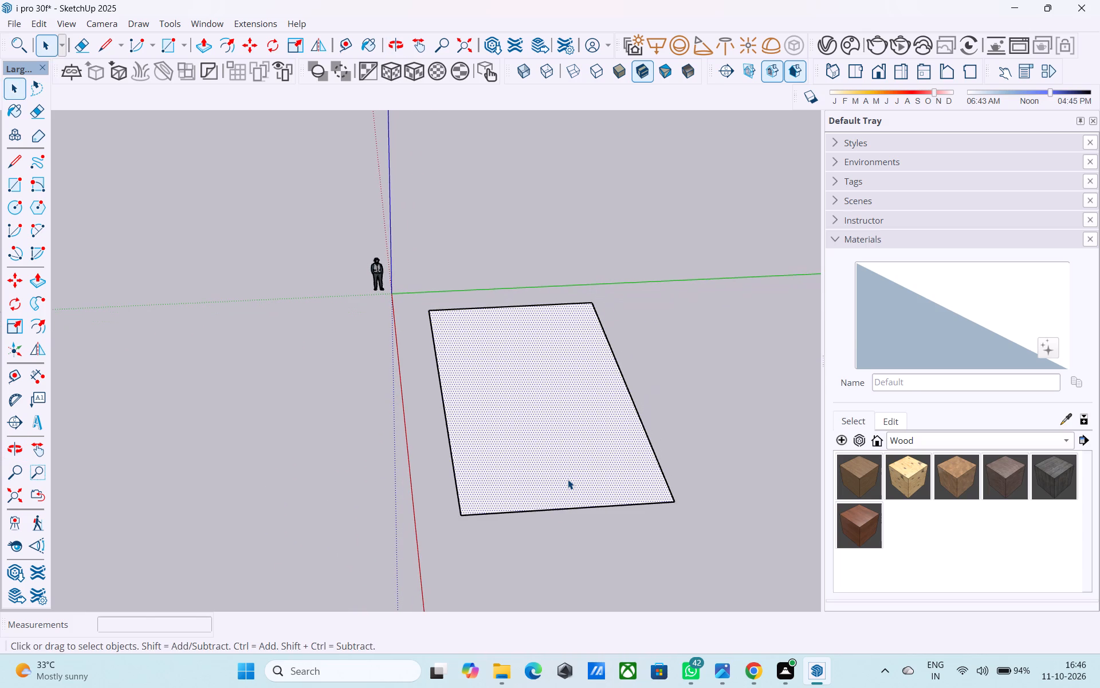
{"action": "double_click", "coordinate": [569, 475]}
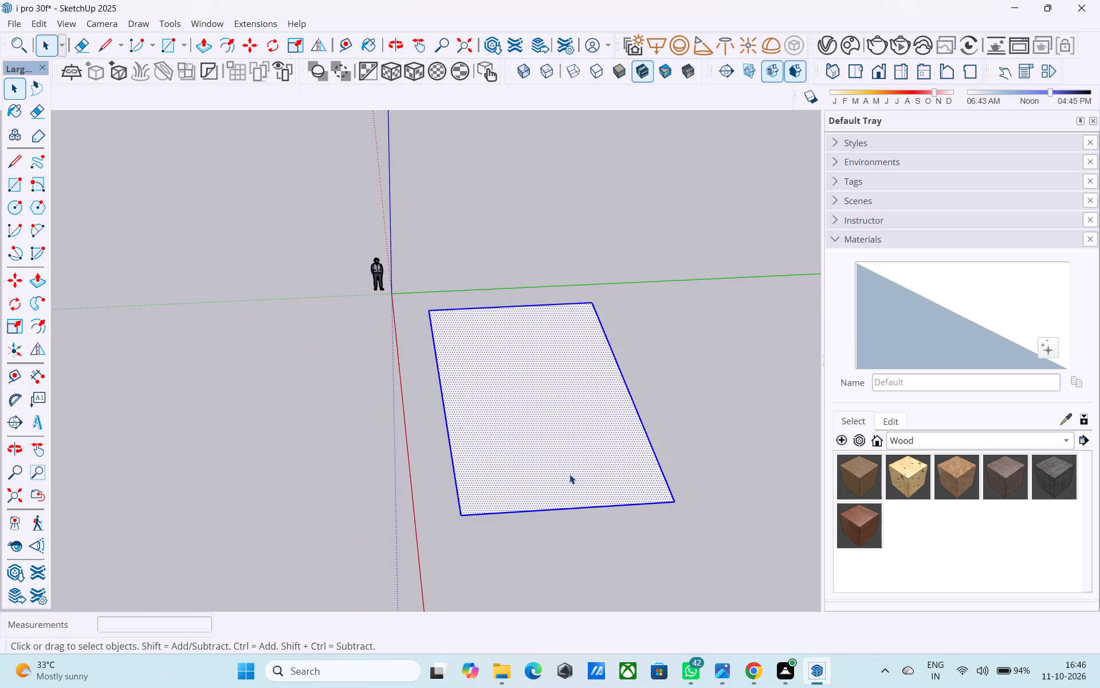
{"action": "right_click", "coordinate": [569, 474]}
{"action": "left_click", "coordinate": [667, 309]}
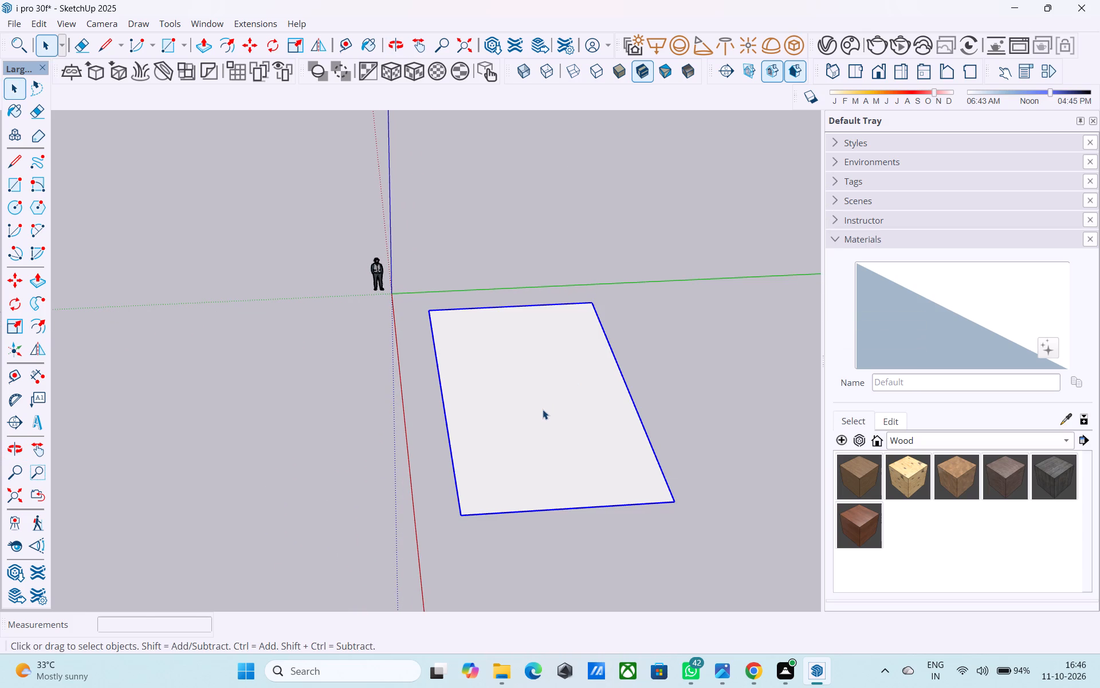
Open the rectangle group for editing and push/pull its face up 10' into a box.
{"action": "left_click", "coordinate": [543, 409]}
{"action": "left_click", "coordinate": [543, 409]}
{"action": "left_click", "coordinate": [544, 406]}
{"action": "left_click", "coordinate": [544, 406]}
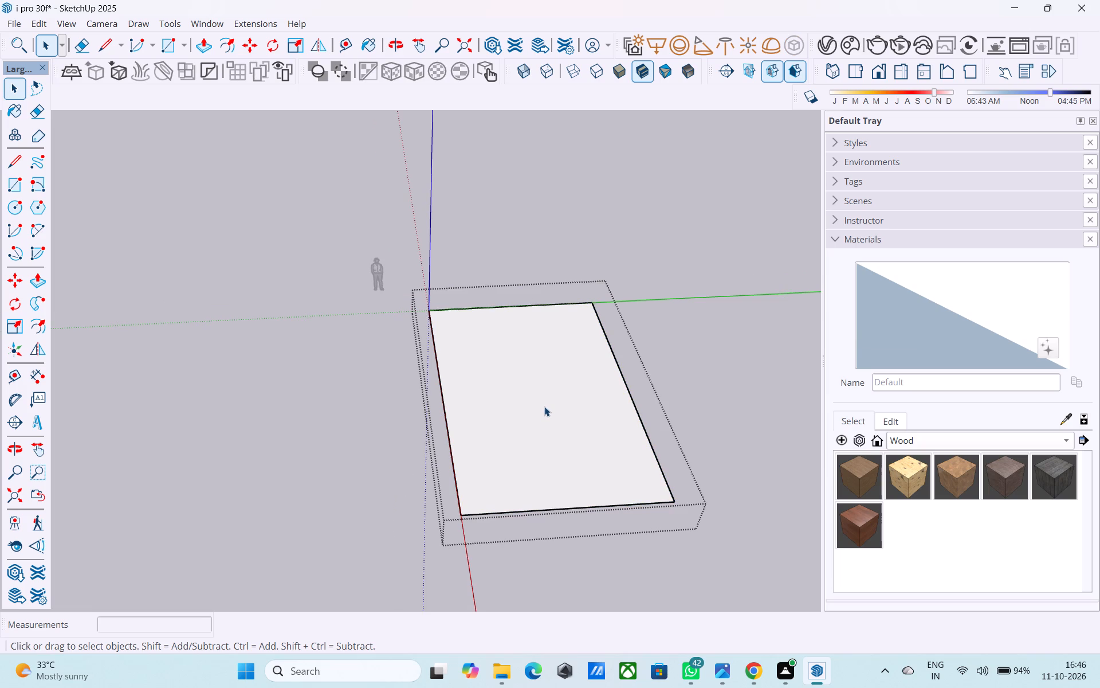
{"action": "left_click", "coordinate": [544, 406]}
{"action": "key", "text": "p"}
{"action": "key", "text": "space"}
{"action": "left_click", "coordinate": [564, 417]}
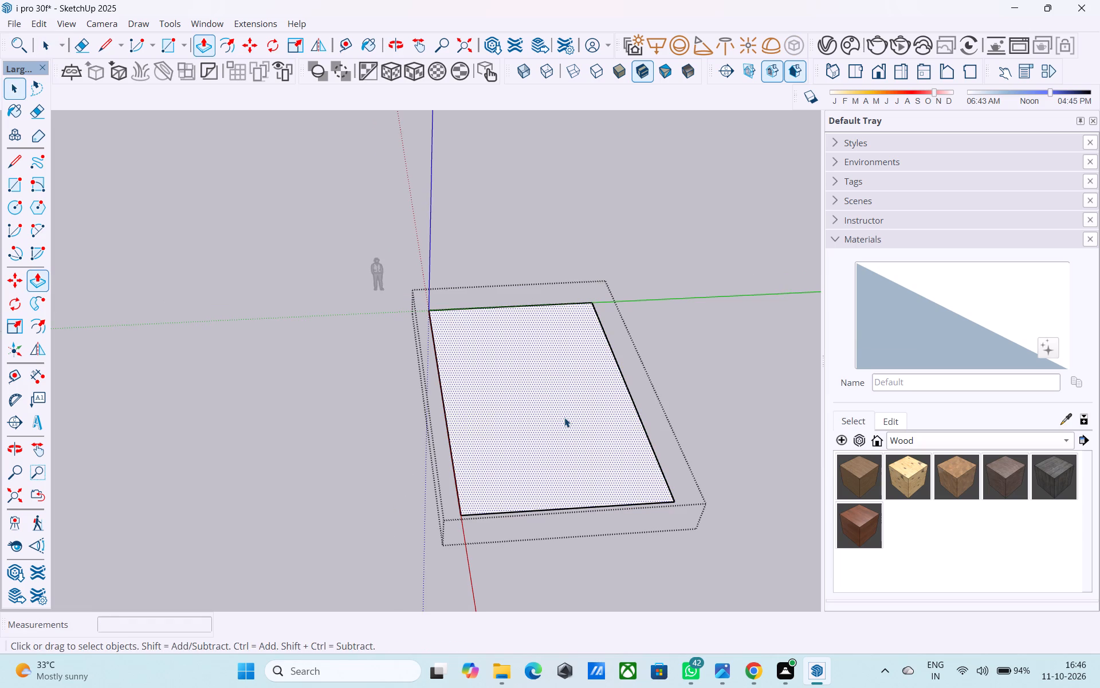
{"action": "key", "text": "p"}
{"action": "left_click", "coordinate": [564, 417]}
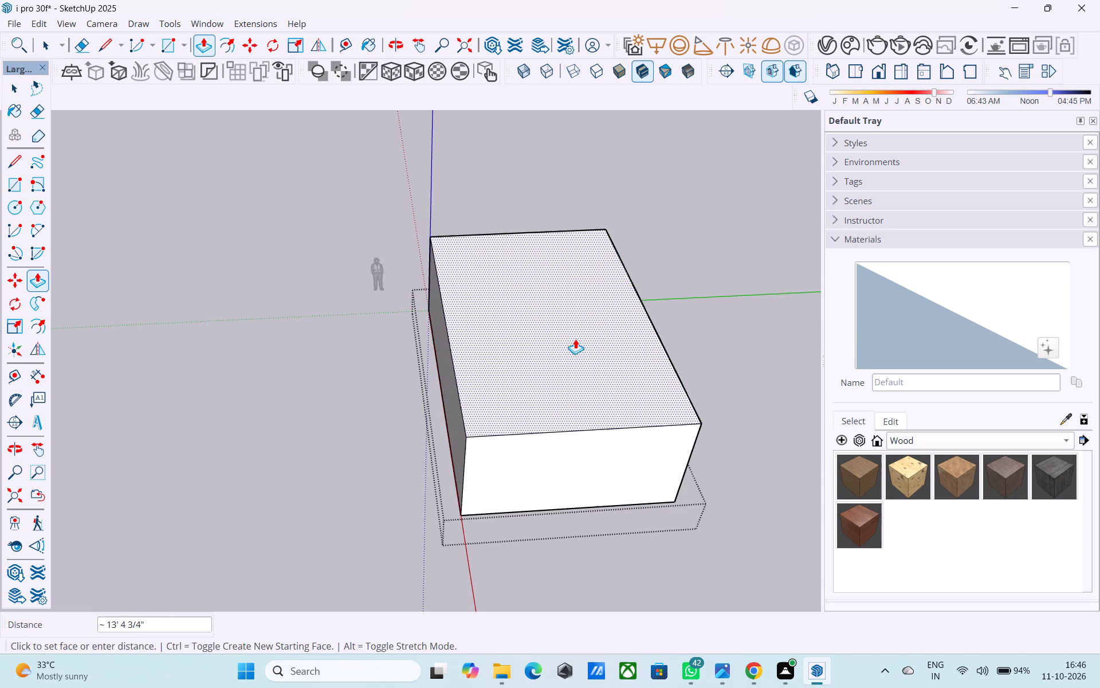
{"action": "scroll", "coordinate": [591, 354], "scroll_direction": "down", "scroll_amount": 2}
{"action": "middle_click_drag", "start_coordinate": [590, 360], "coordinate": [515, 140]}
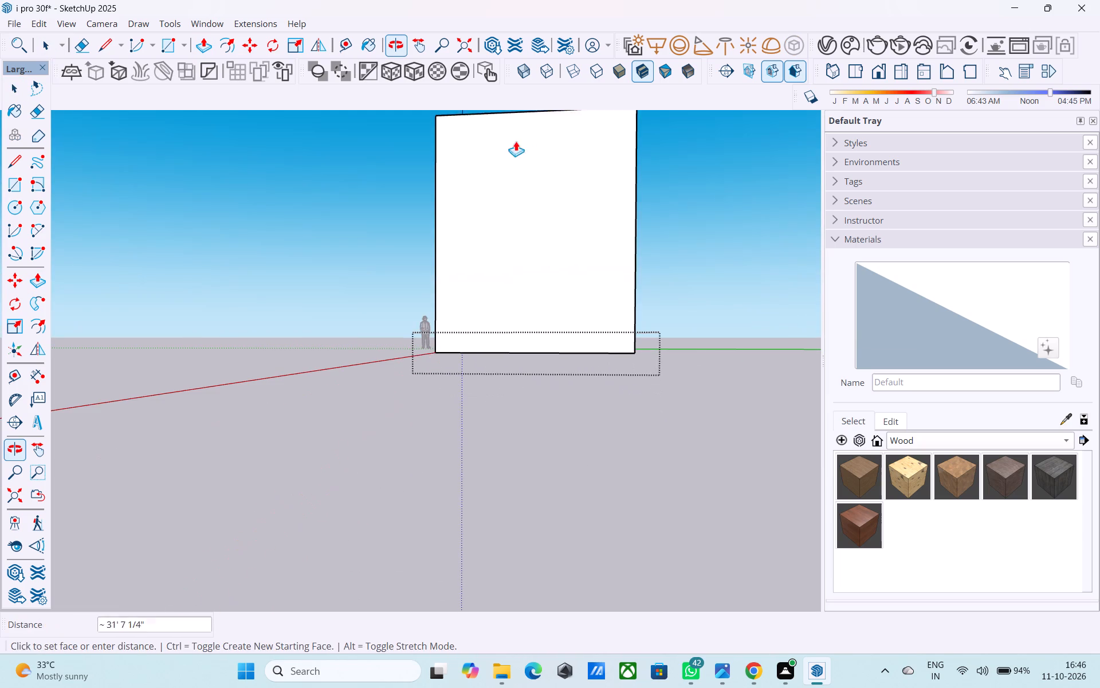
{"action": "middle_click_drag", "start_coordinate": [546, 192], "coordinate": [681, 373]}
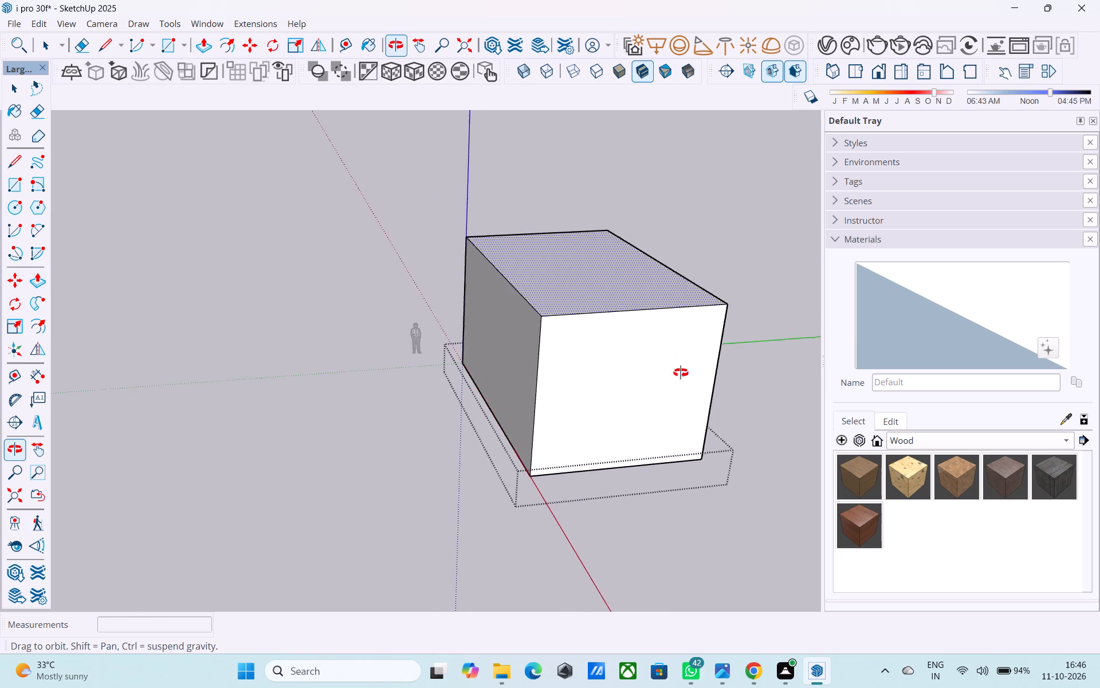
{"action": "middle_click_drag", "start_coordinate": [681, 373], "coordinate": [631, 335]}
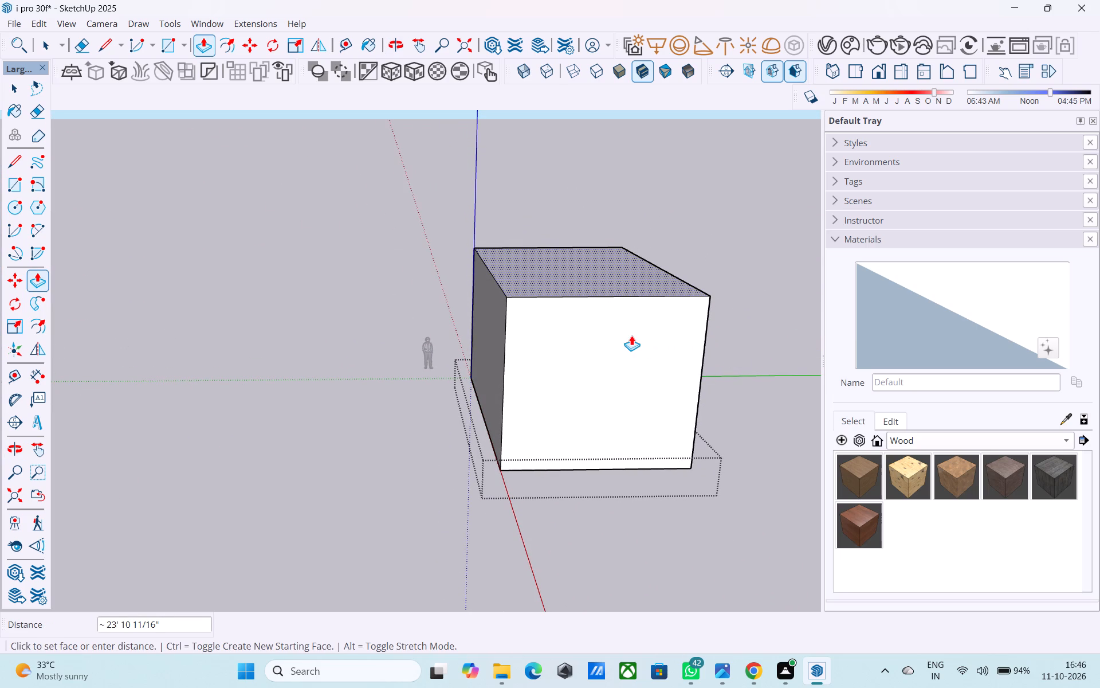
{"action": "type", "text": "10'"}
{"action": "key", "text": "space"}
{"action": "key", "text": "Return"}
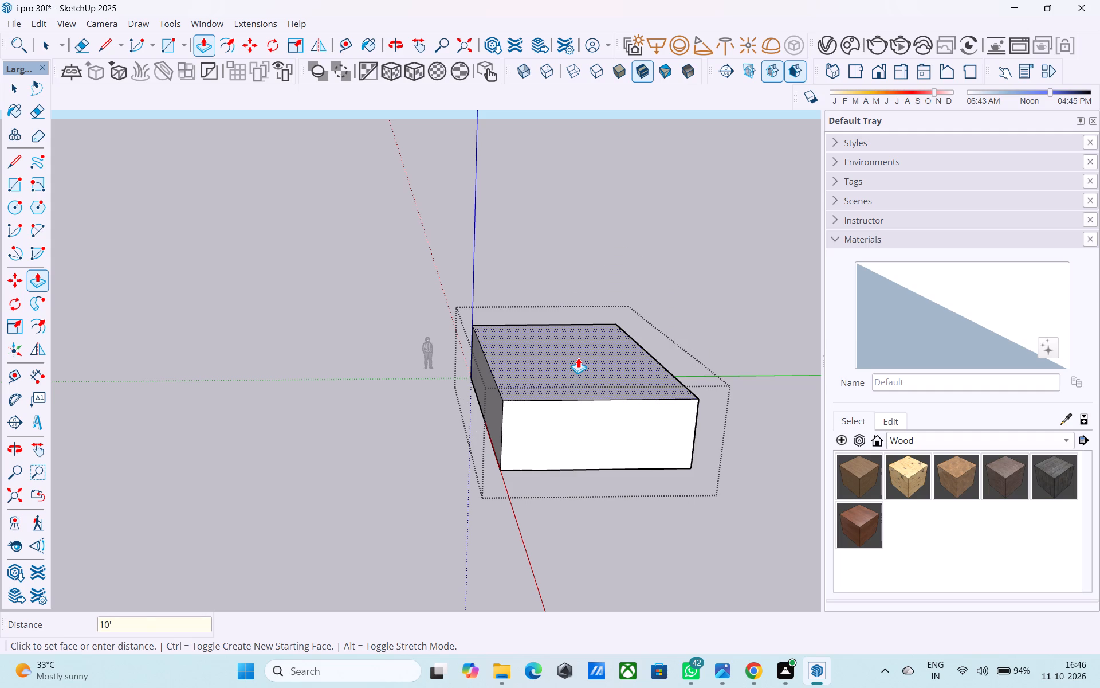
Push/pull the box's top face up a further 12'.
{"action": "left_click", "coordinate": [578, 358]}
{"action": "type", "text": "12'"}
{"action": "key", "text": "Return"}
{"action": "key", "text": "space"}
Extend the box upward by another 12' by push/pulling its top face again.
{"action": "left_click", "coordinate": [586, 300]}
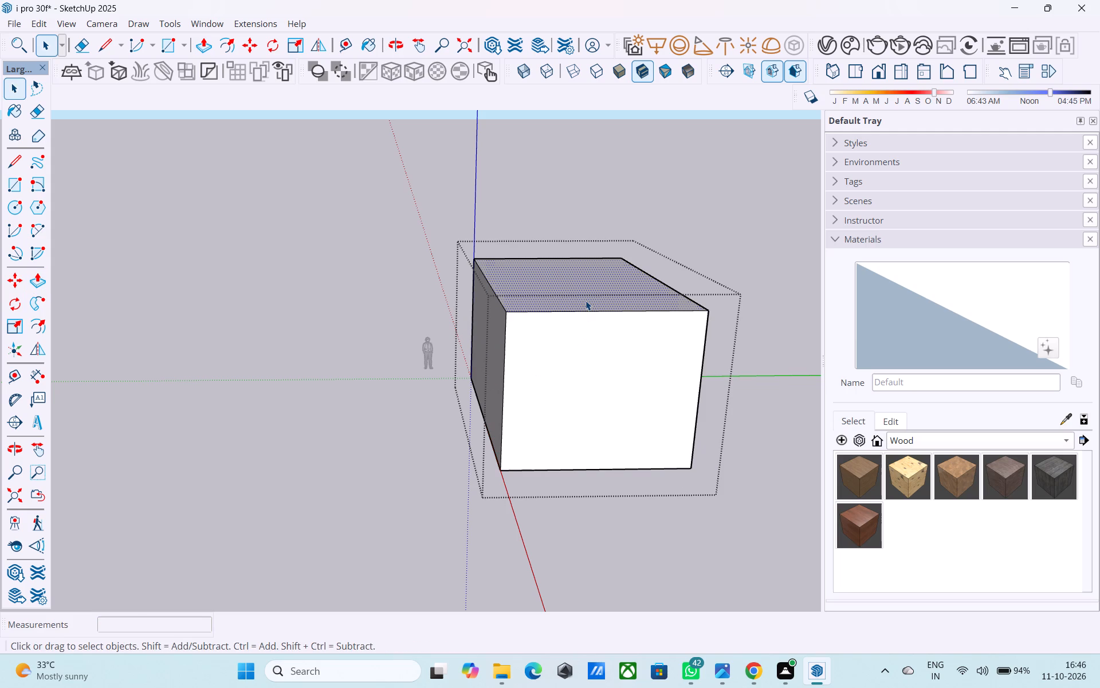
{"action": "key", "text": "p"}
{"action": "left_click", "coordinate": [586, 300]}
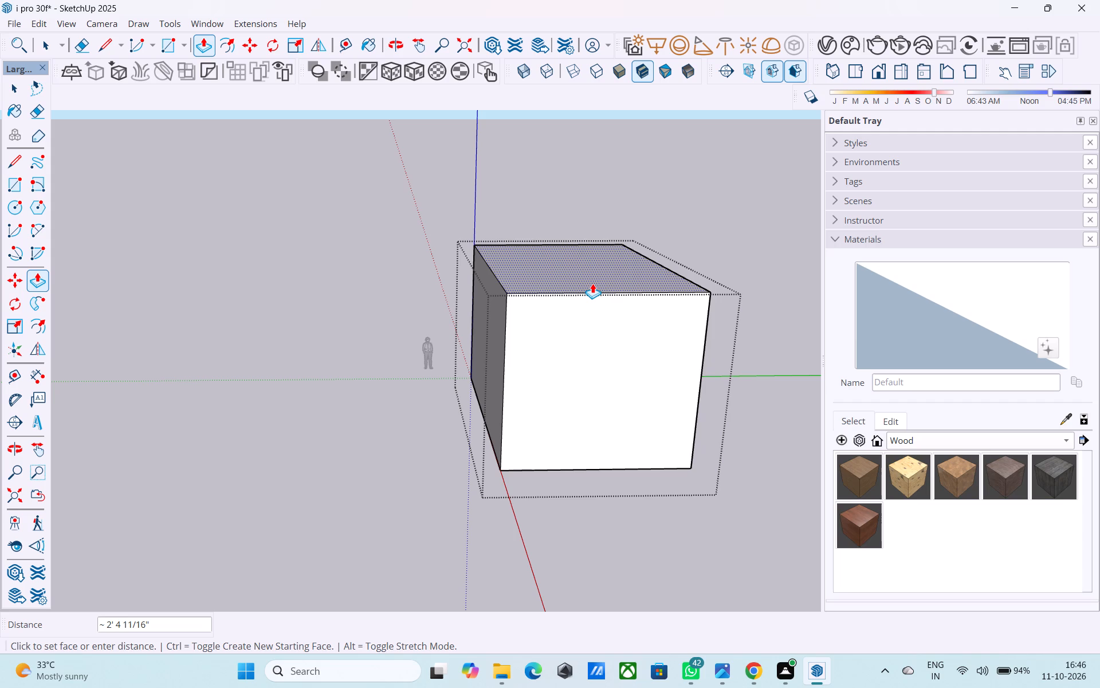
{"action": "type", "text": "12'"}
{"action": "key", "text": "Return"}
{"action": "key", "text": "space"}
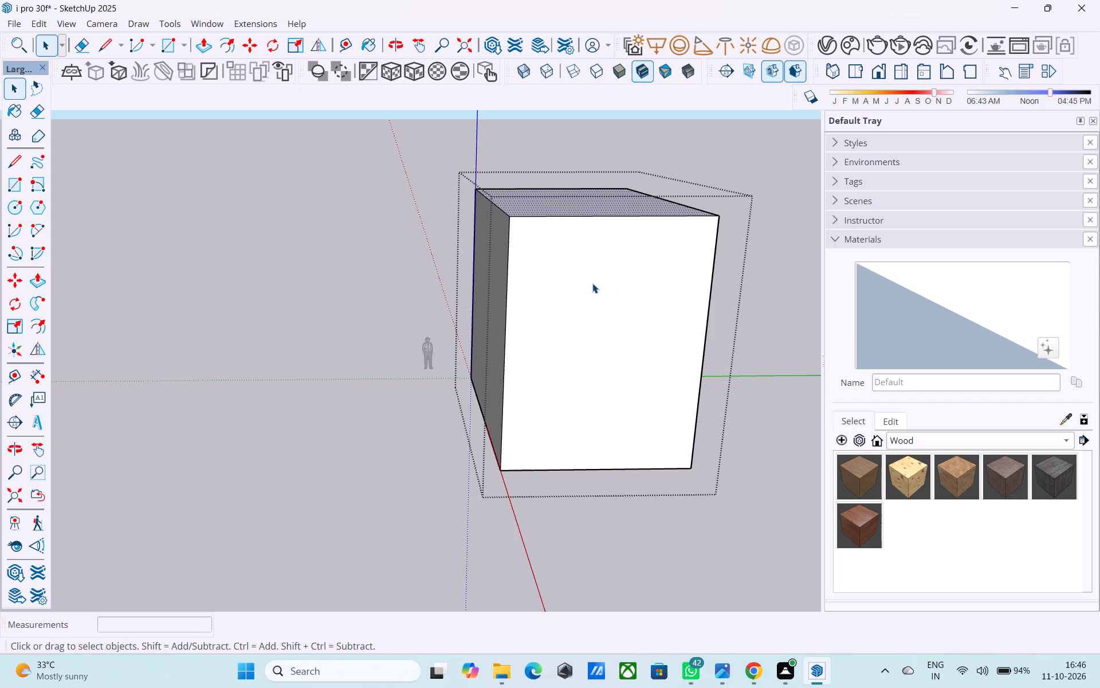
Place a vertical guide on the front face, 10' from its side edge nearest the origin.
{"action": "scroll", "coordinate": [595, 277], "scroll_direction": "down", "scroll_amount": 2}
{"action": "middle_click_drag", "start_coordinate": [608, 275], "coordinate": [540, 398]}
{"action": "scroll", "coordinate": [547, 362], "scroll_direction": "up", "scroll_amount": 3}
{"action": "key", "text": "l"}
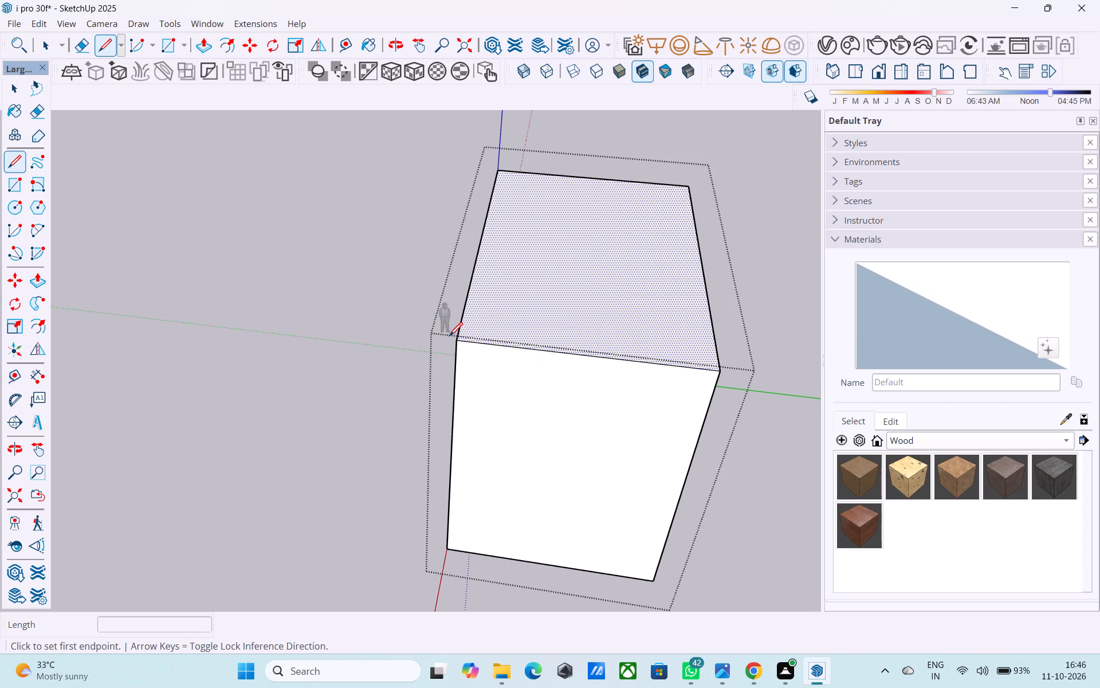
{"action": "key", "text": "t"}
{"action": "left_click", "coordinate": [458, 356]}
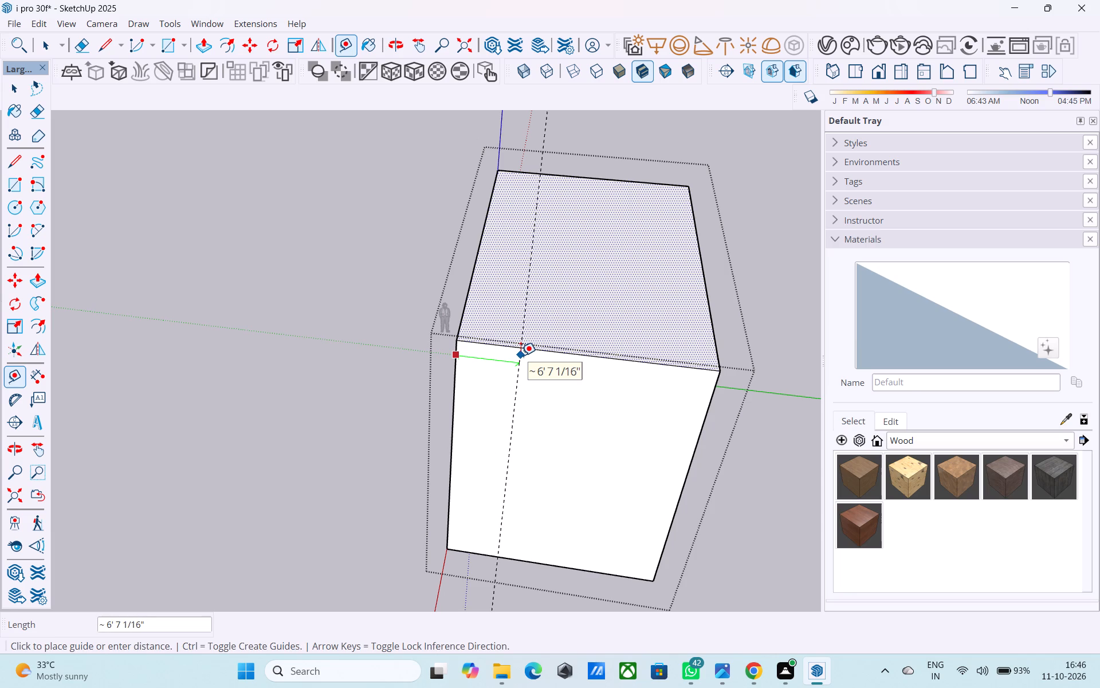
{"action": "type", "text": "10'"}
{"action": "key", "text": "Return"}
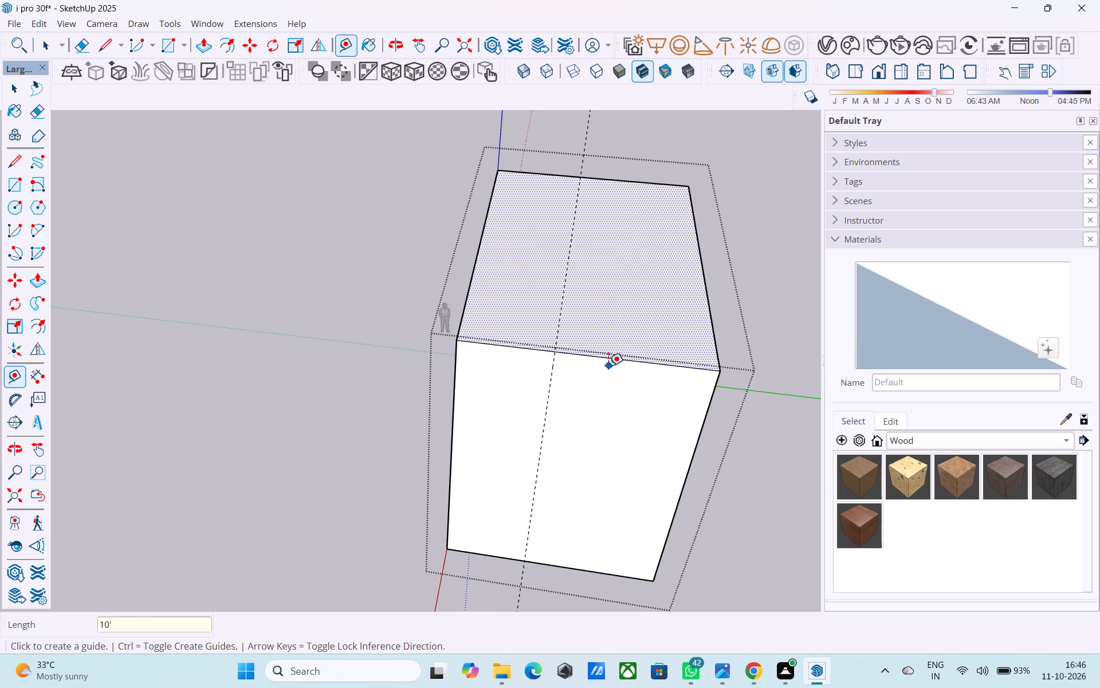
Draw a line down the front face along the 10' guide and another from its upper end across the top face.
{"action": "key", "text": "l"}
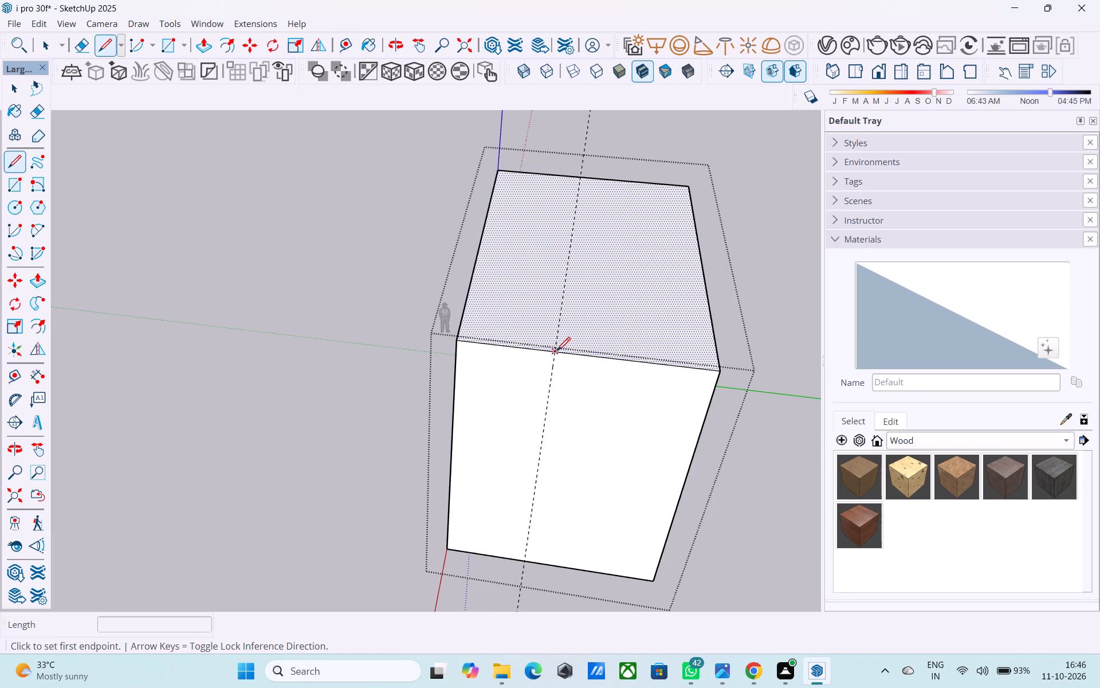
{"action": "left_click", "coordinate": [557, 351]}
{"action": "left_click", "coordinate": [527, 565]}
{"action": "left_click", "coordinate": [557, 354]}
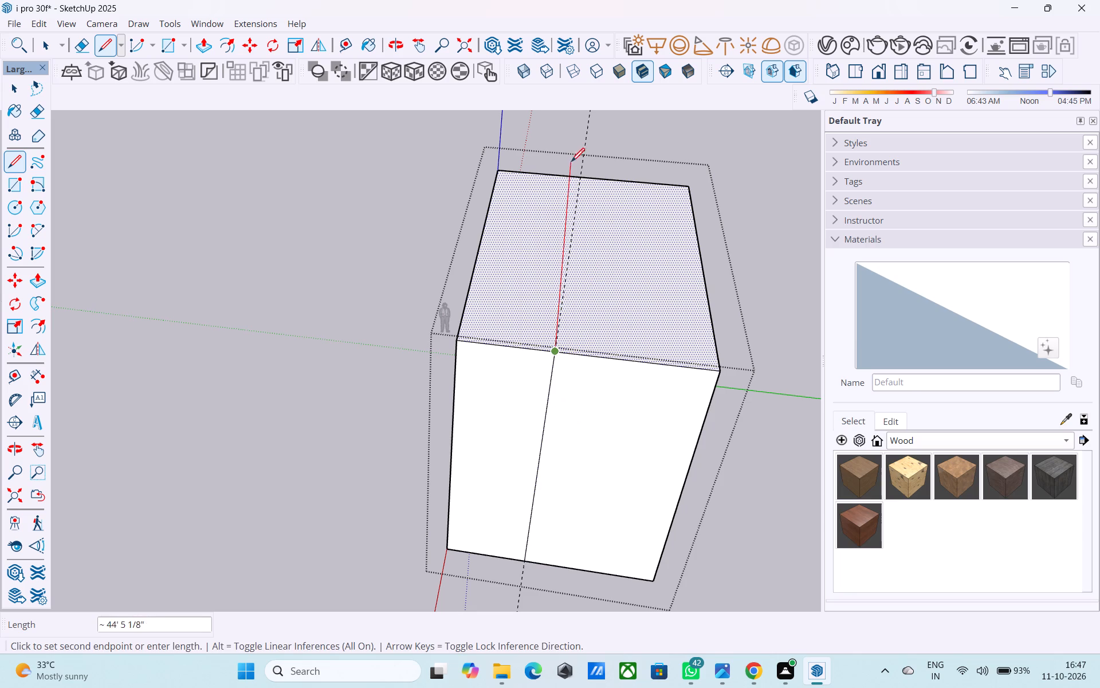
{"action": "left_click", "coordinate": [566, 175]}
{"action": "key", "text": "space"}
Copy the front face's vertical dividing line 2' toward the wider part, and erase the original line and guide.
{"action": "middle_click_drag", "start_coordinate": [544, 396], "coordinate": [561, 255]}
{"action": "middle_click_drag", "start_coordinate": [612, 360], "coordinate": [614, 344], "text": "shift"}
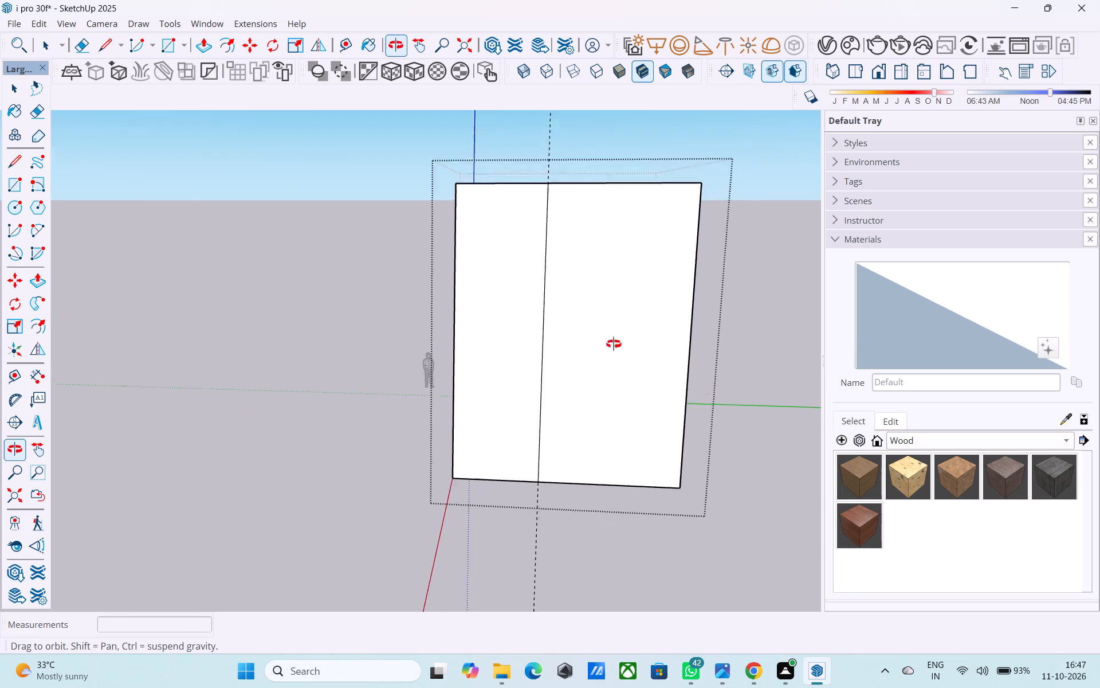
{"action": "middle_click_drag", "start_coordinate": [614, 344], "coordinate": [608, 338], "text": "shift"}
{"action": "scroll", "coordinate": [560, 347], "scroll_direction": "up", "scroll_amount": 3}
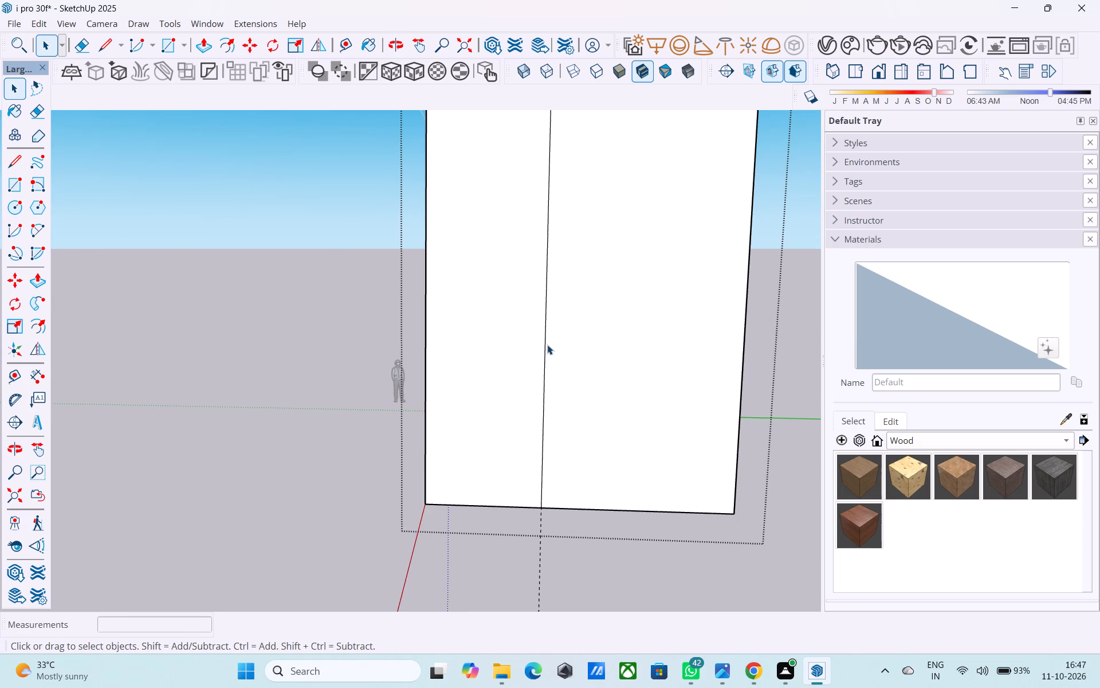
{"action": "left_click", "coordinate": [547, 345]}
{"action": "key", "text": "m"}
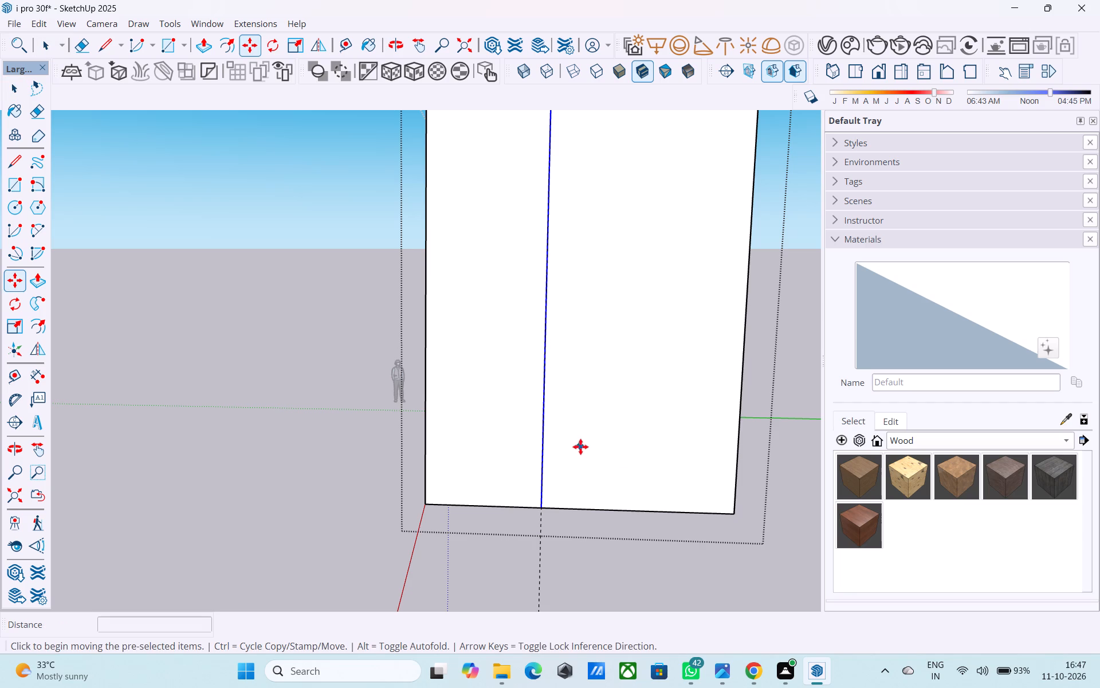
{"action": "left_click", "coordinate": [544, 505]}
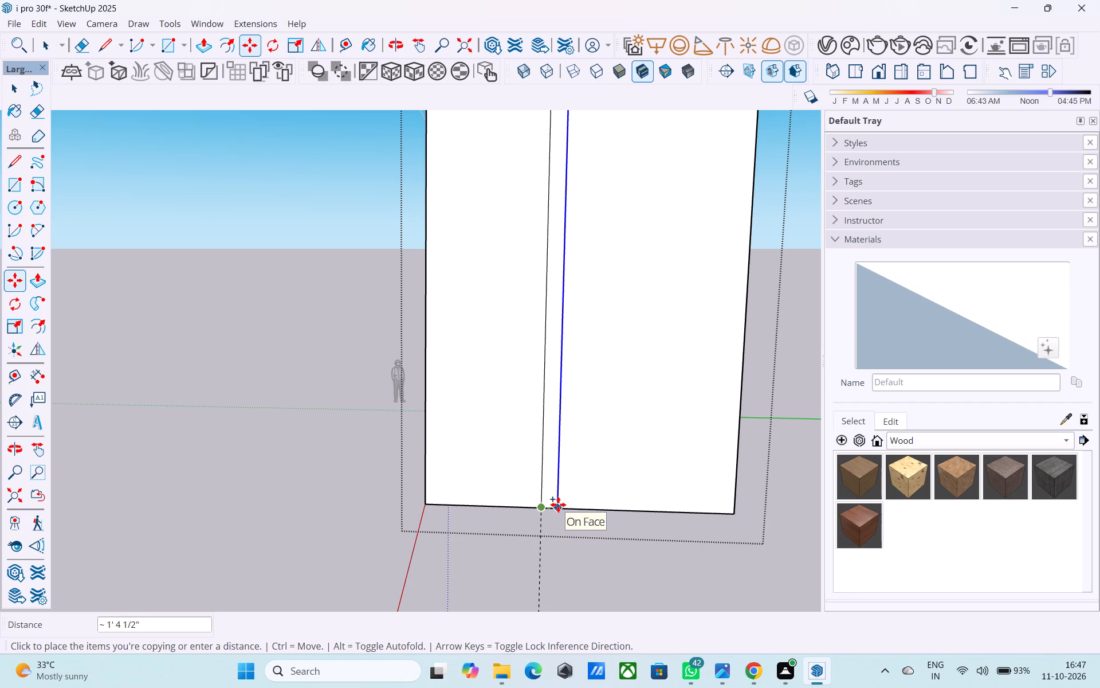
{"action": "type", "text": "2'"}
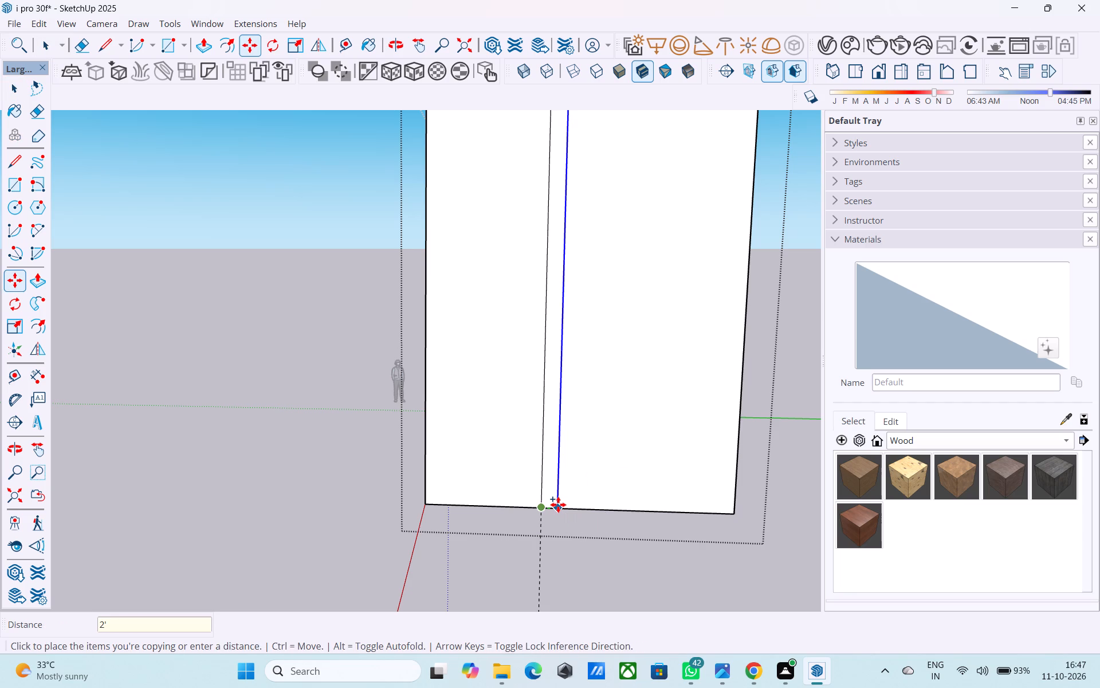
{"action": "key", "text": "Return"}
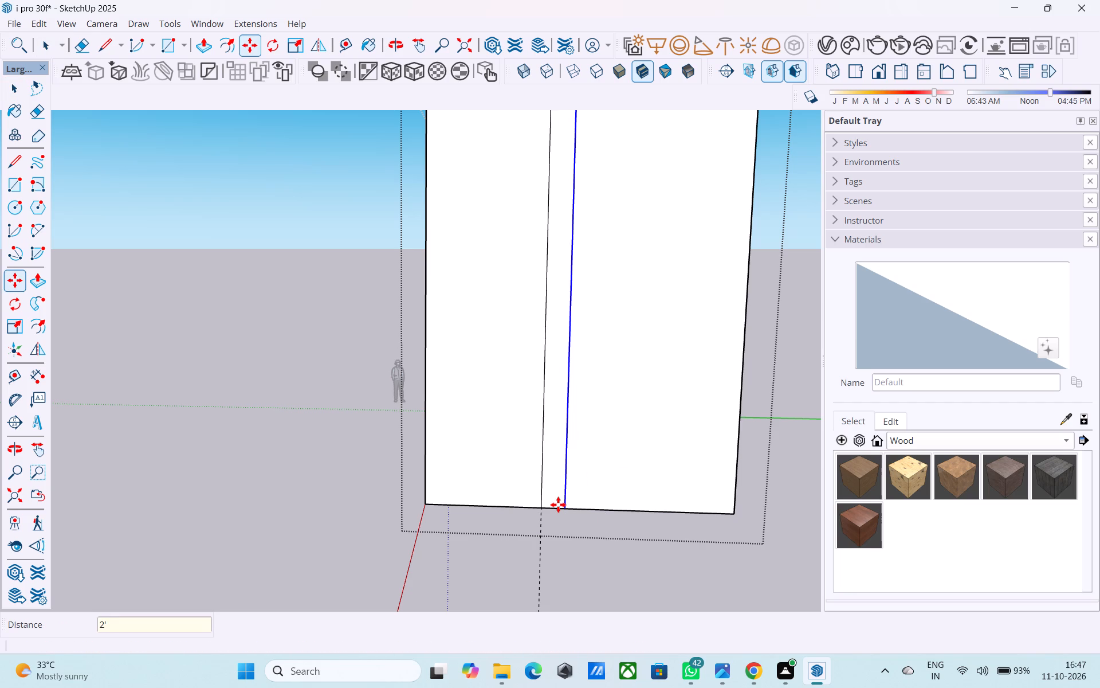
{"action": "key", "text": "e"}
{"action": "left_click", "coordinate": [544, 494]}
{"action": "scroll", "coordinate": [550, 465], "scroll_direction": "down", "scroll_amount": 7}
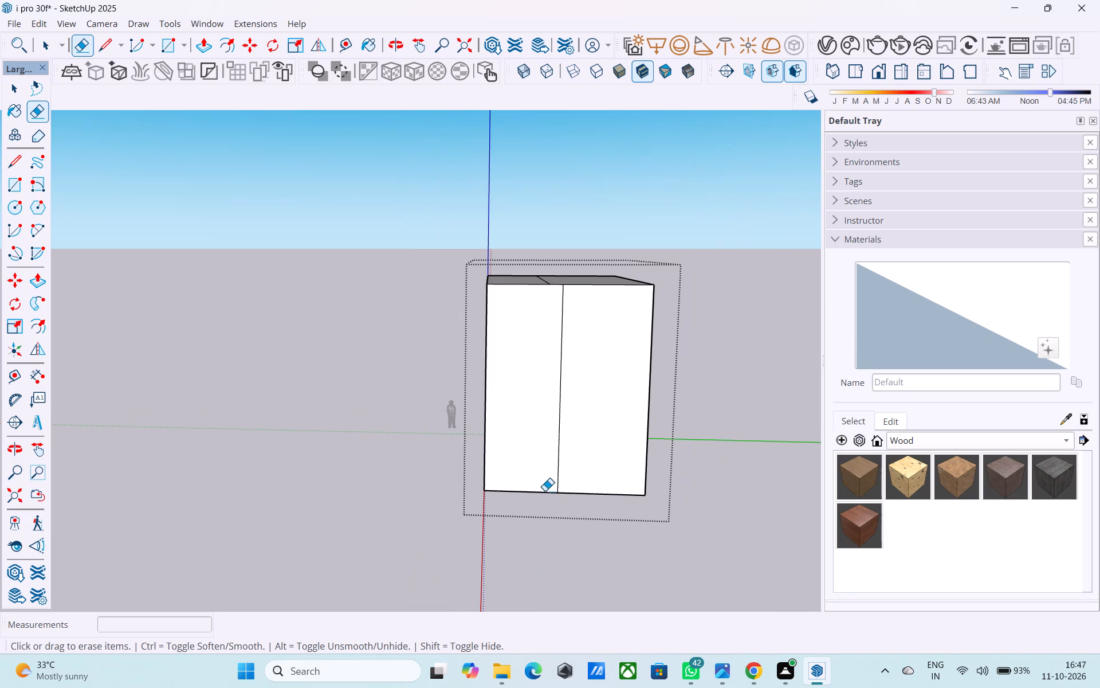
Replace the top face's dividing line with a 40' line from the front divider's upper end to the back edge.
{"action": "key", "text": "space"}
{"action": "middle_click_drag", "start_coordinate": [597, 323], "coordinate": [581, 431]}
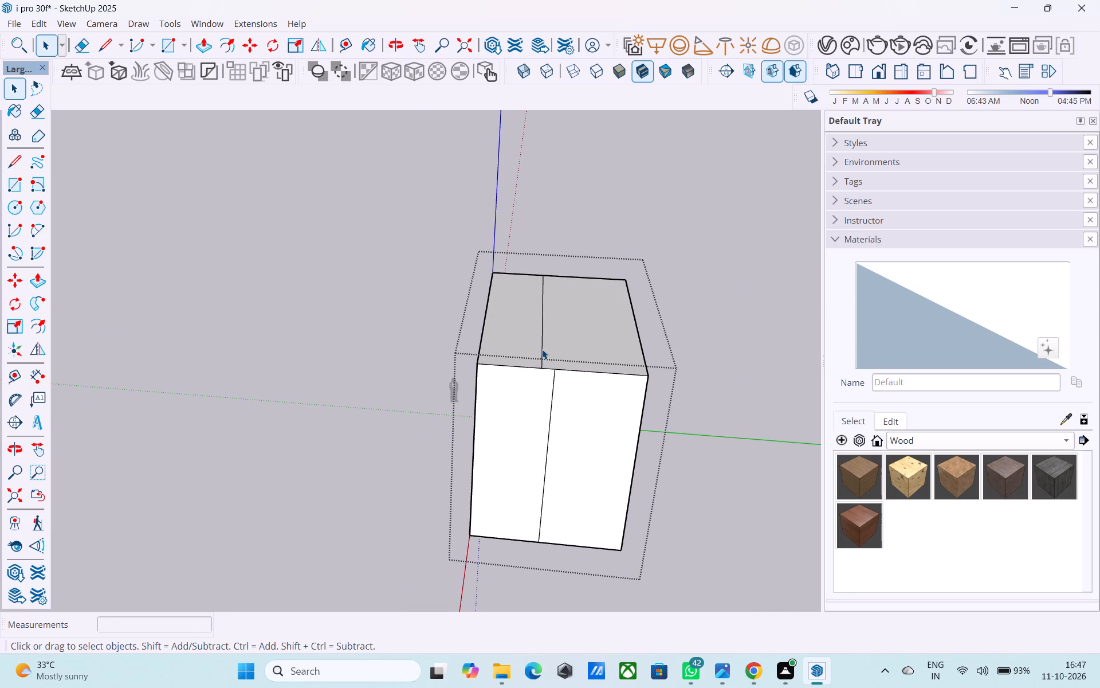
{"action": "key", "text": "e"}
{"action": "left_click", "coordinate": [542, 349]}
{"action": "key", "text": "space"}
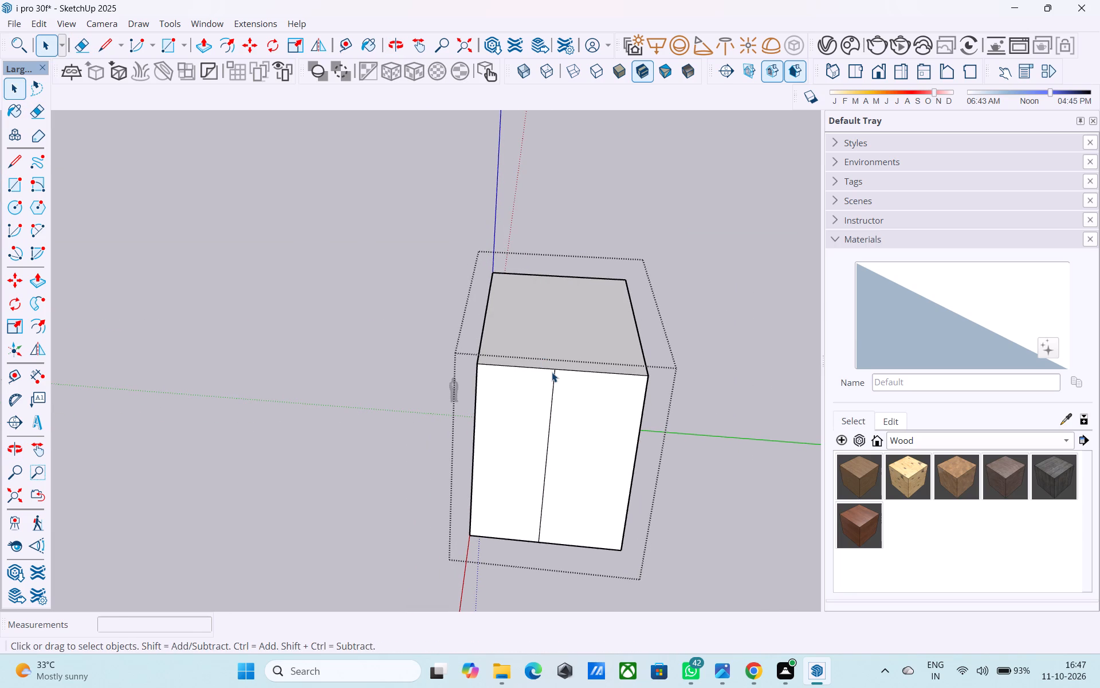
{"action": "key", "text": "l"}
{"action": "scroll", "coordinate": [553, 378], "scroll_direction": "up", "scroll_amount": 3}
{"action": "left_click", "coordinate": [554, 369]}
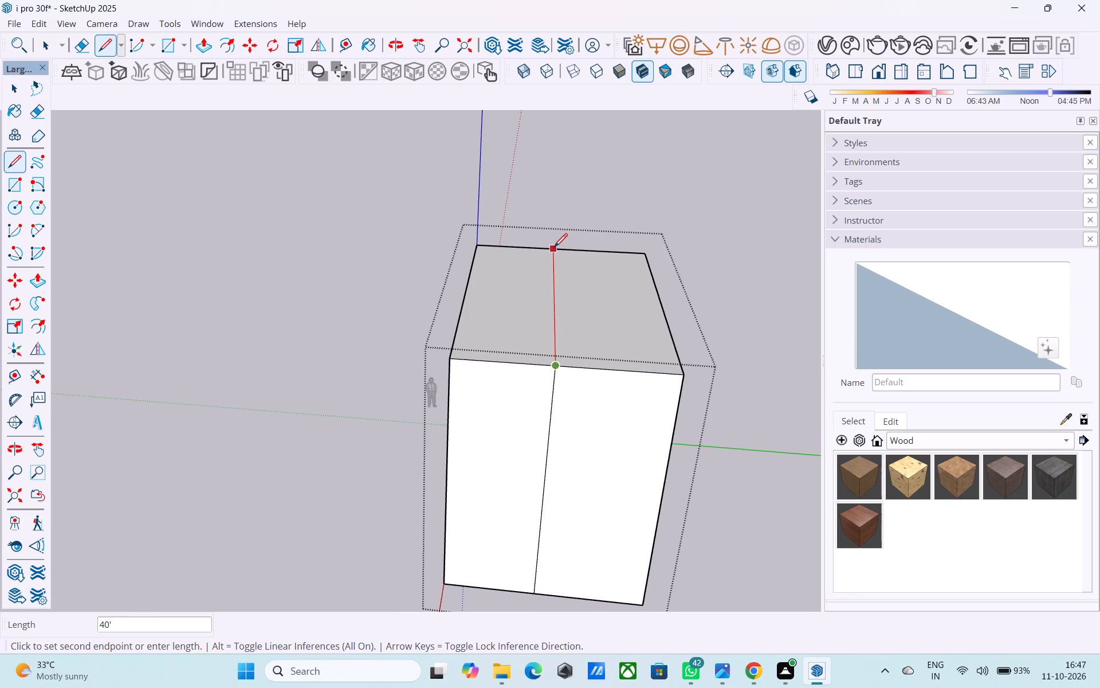
{"action": "left_click", "coordinate": [554, 248]}
{"action": "key", "text": "space"}
Copy the bottom edge of the wider front panel up 10', and copy that line a further 6" up.
{"action": "middle_click_drag", "start_coordinate": [605, 427], "coordinate": [603, 394]}
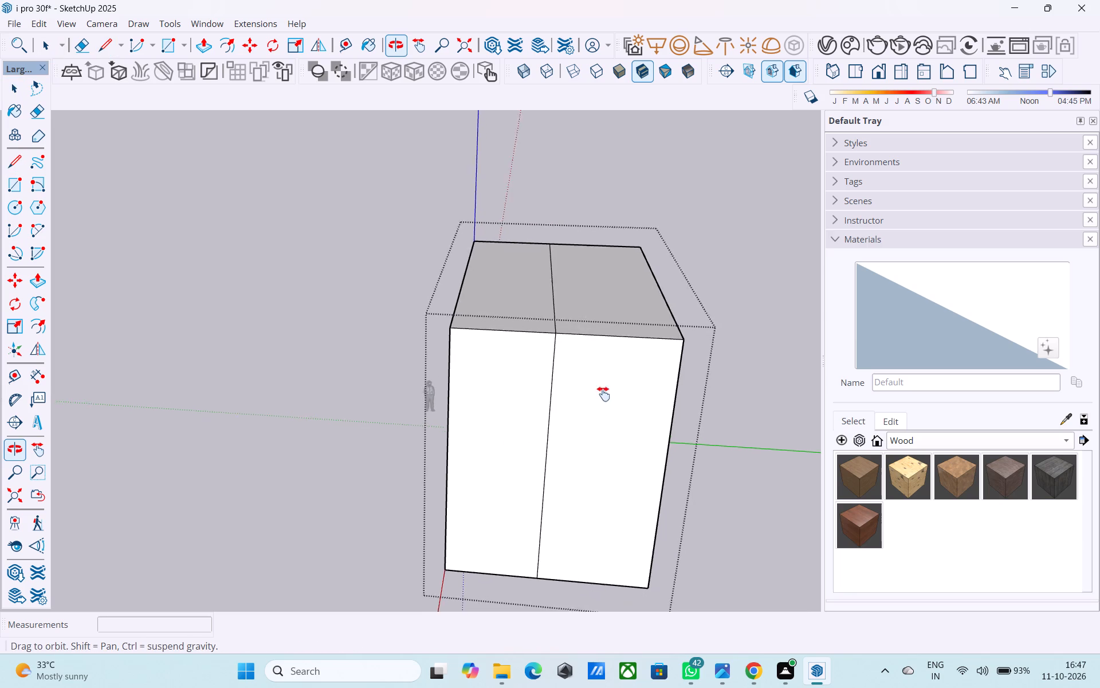
{"action": "middle_click_drag", "start_coordinate": [603, 394], "coordinate": [582, 325]}
{"action": "scroll", "coordinate": [578, 366], "scroll_direction": "up", "scroll_amount": 2}
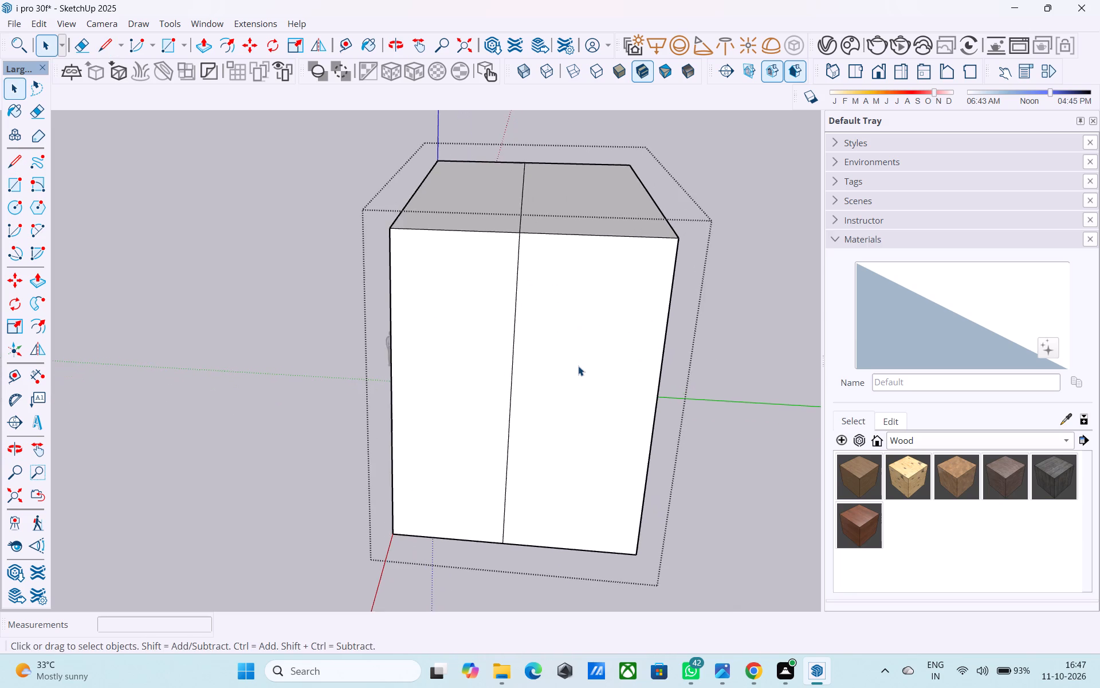
{"action": "scroll", "coordinate": [578, 366], "scroll_direction": "down", "scroll_amount": 2}
{"action": "middle_click_drag", "start_coordinate": [579, 374], "coordinate": [565, 322]}
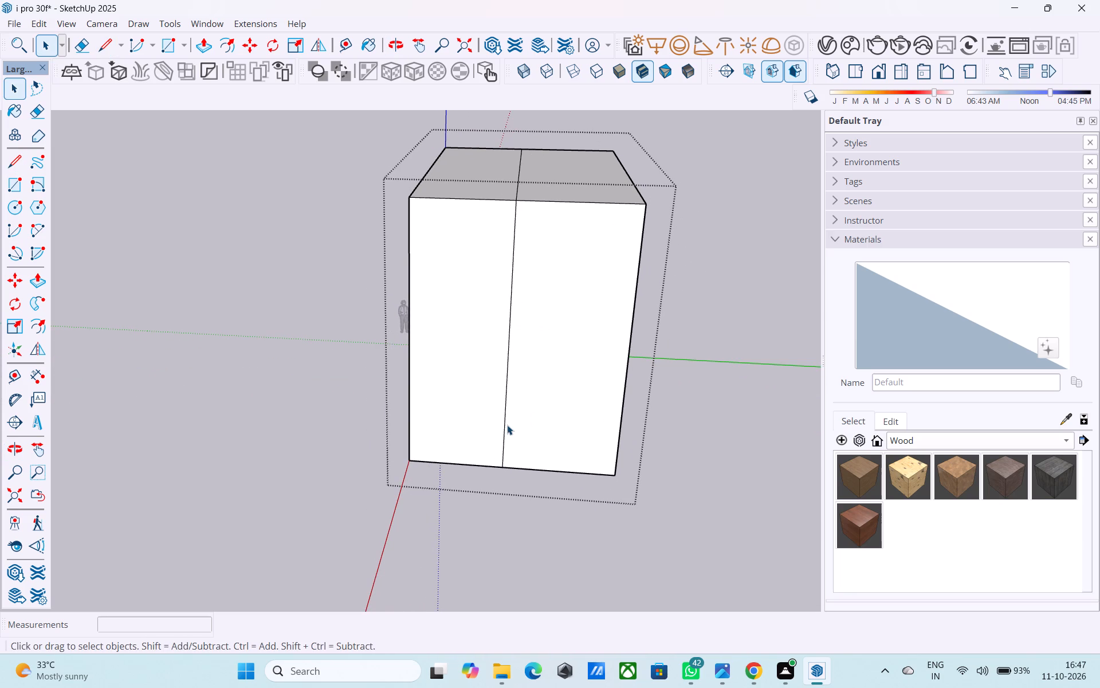
{"action": "left_click", "coordinate": [520, 467]}
{"action": "key", "text": "m"}
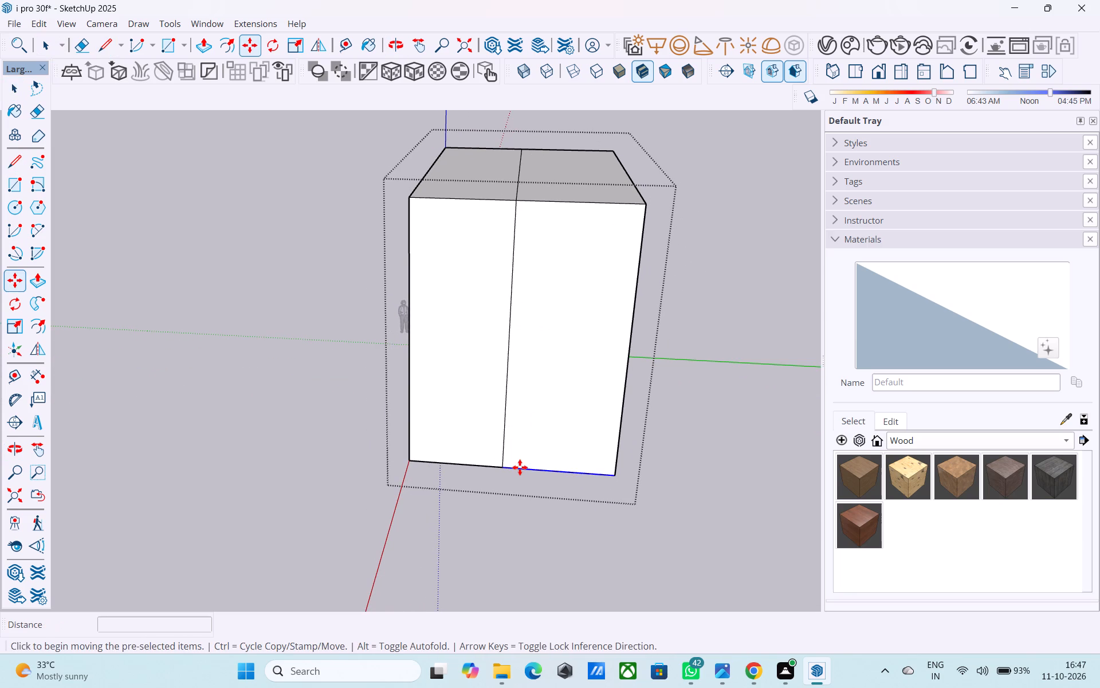
{"action": "left_click", "coordinate": [614, 475]}
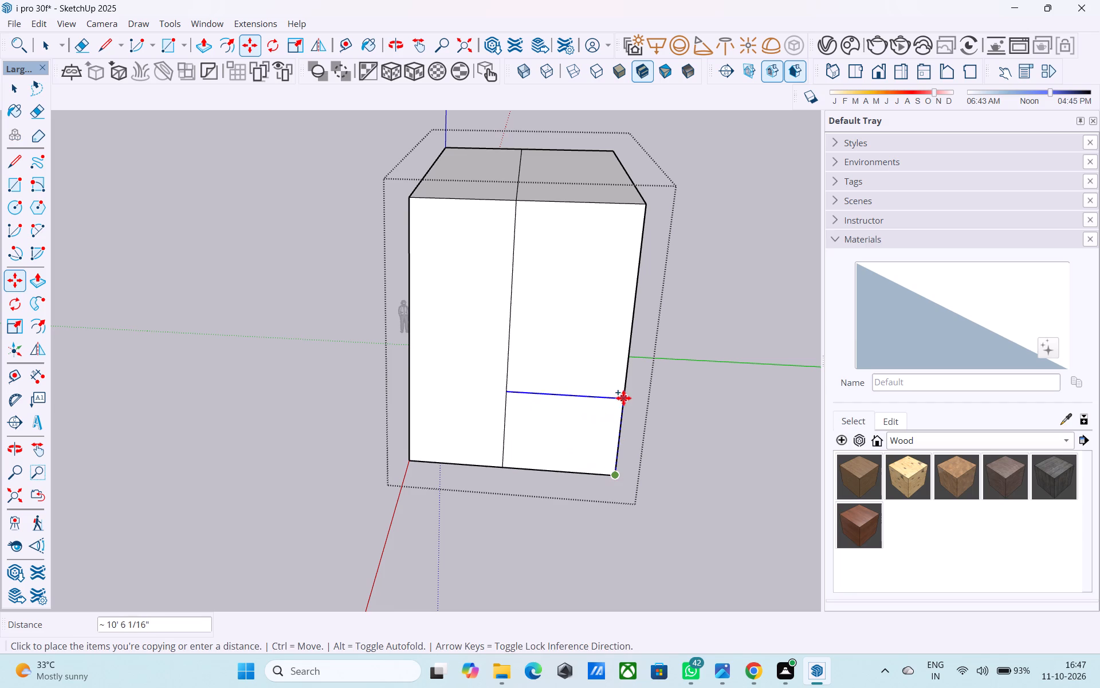
{"action": "key", "text": "1"}
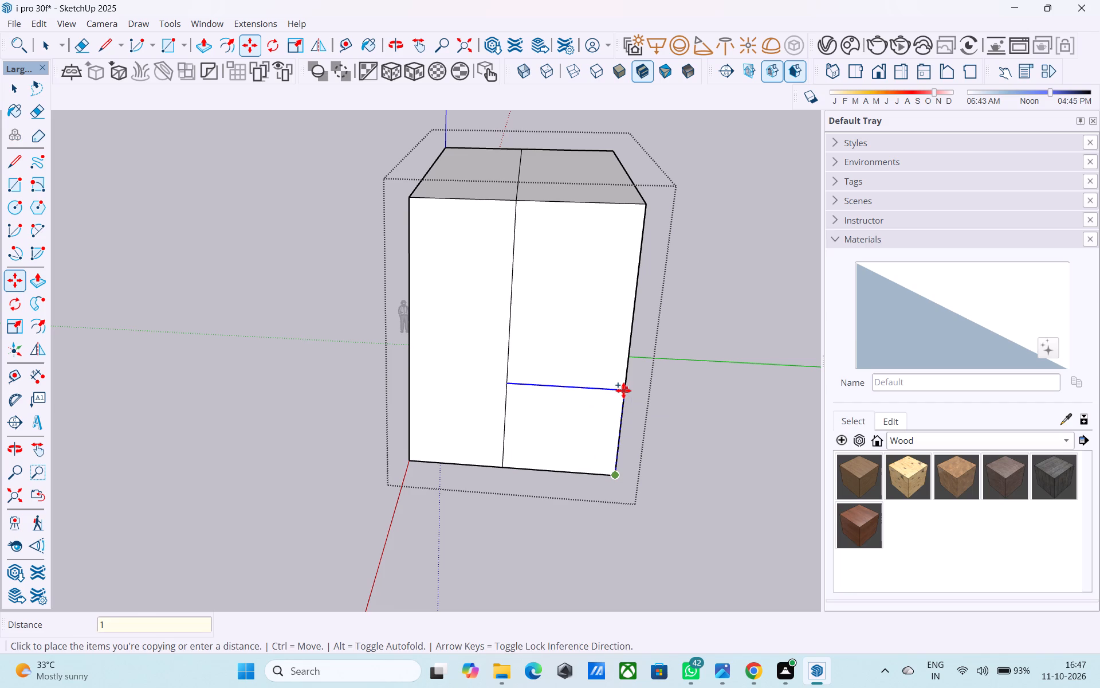
{"action": "type", "text": "0'"}
{"action": "key", "text": "Return"}
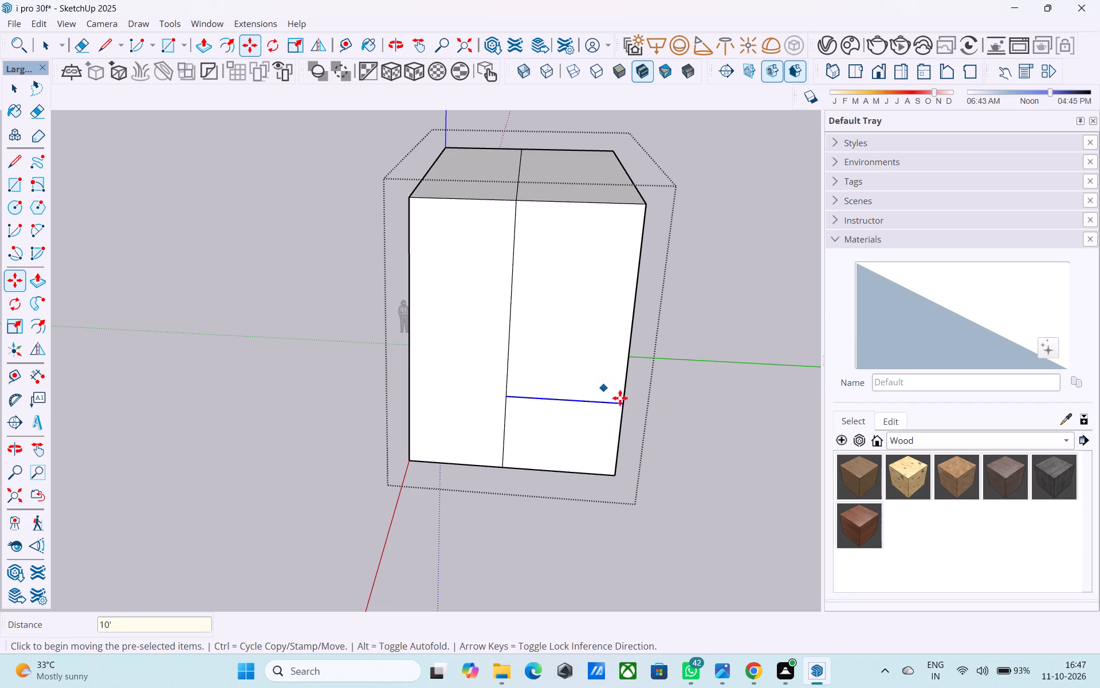
{"action": "left_click", "coordinate": [626, 405]}
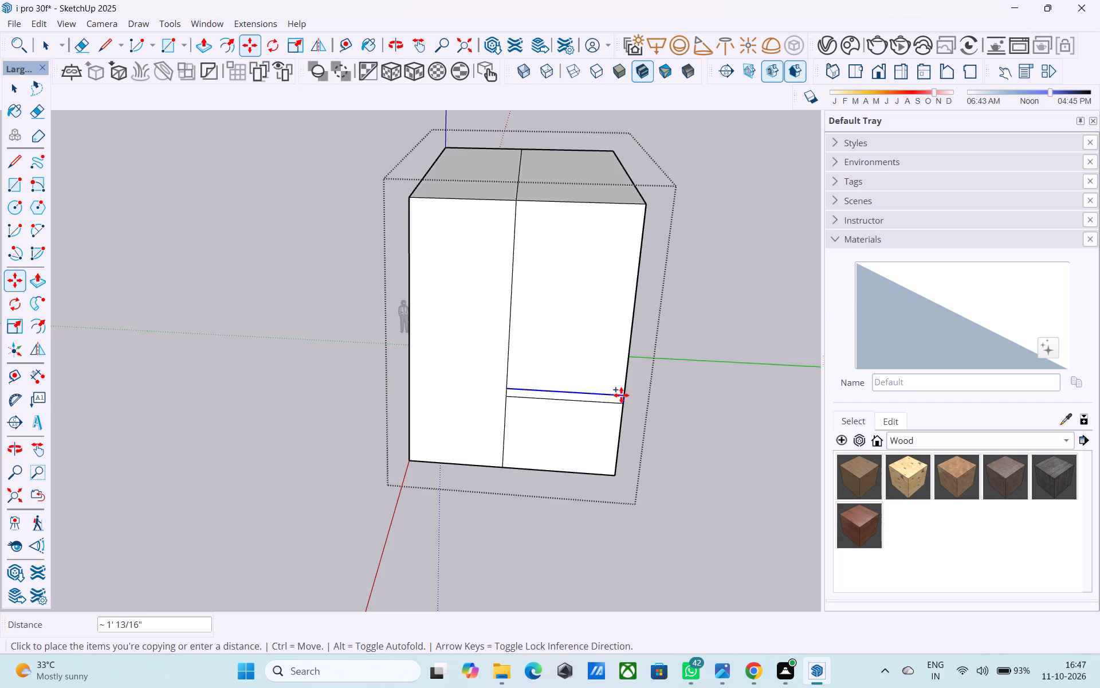
{"action": "type", "text": "6\""}
{"action": "key", "text": "Return"}
Add the second pair of floor lines on the wider panel: a copy 10' above the first pair and another 6" higher.
{"action": "scroll", "coordinate": [641, 411], "scroll_direction": "up", "scroll_amount": 7}
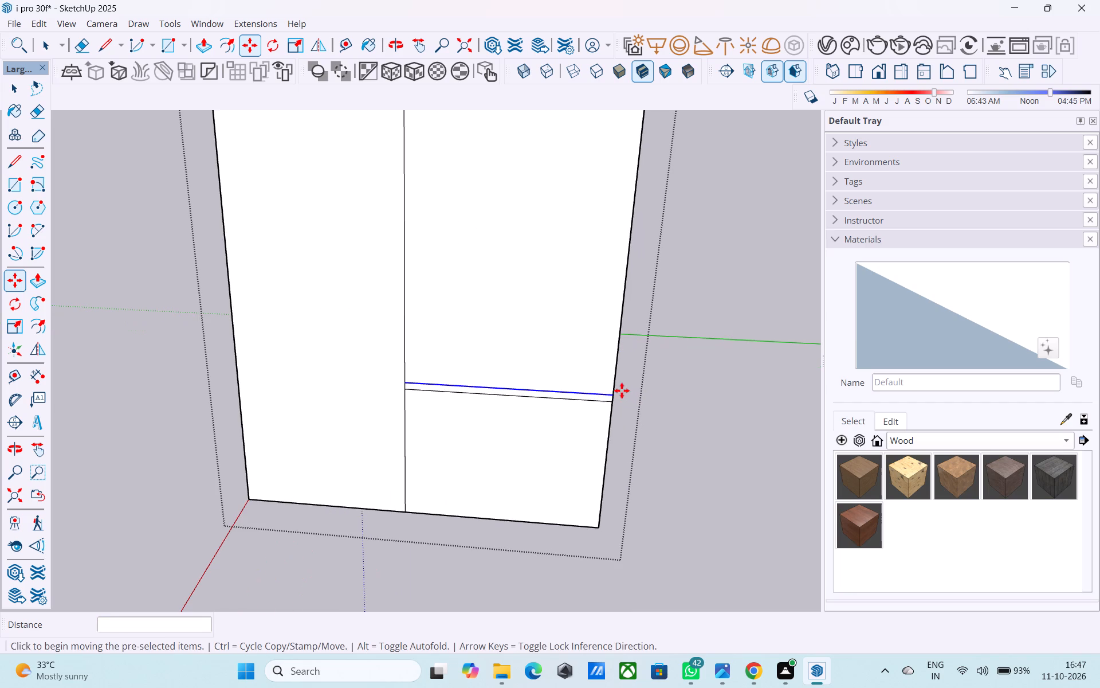
{"action": "left_click", "coordinate": [612, 392]}
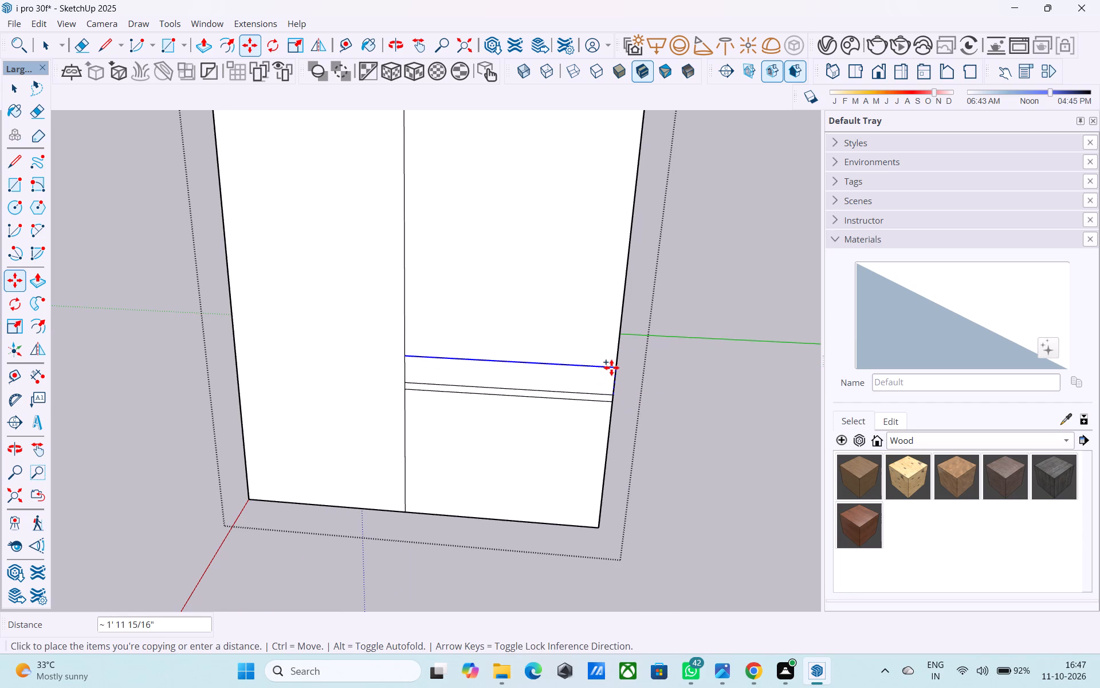
{"action": "type", "text": "10'"}
{"action": "key", "text": "Return"}
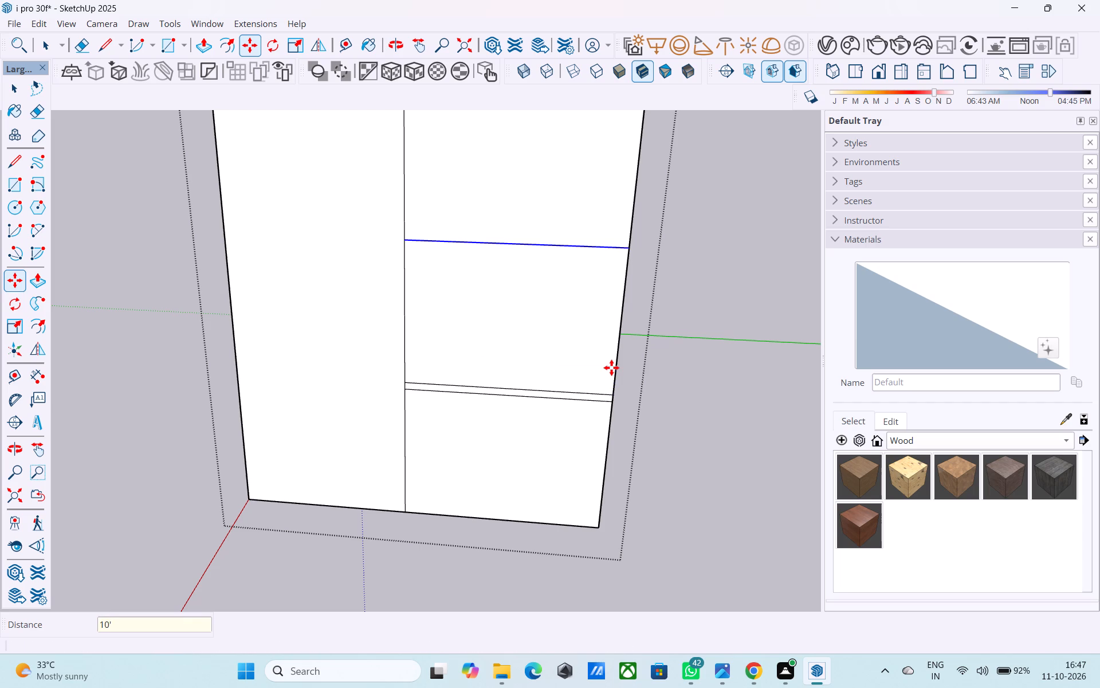
{"action": "scroll", "coordinate": [665, 401], "scroll_direction": "down", "scroll_amount": 5}
{"action": "scroll", "coordinate": [673, 333], "scroll_direction": "up", "scroll_amount": 2}
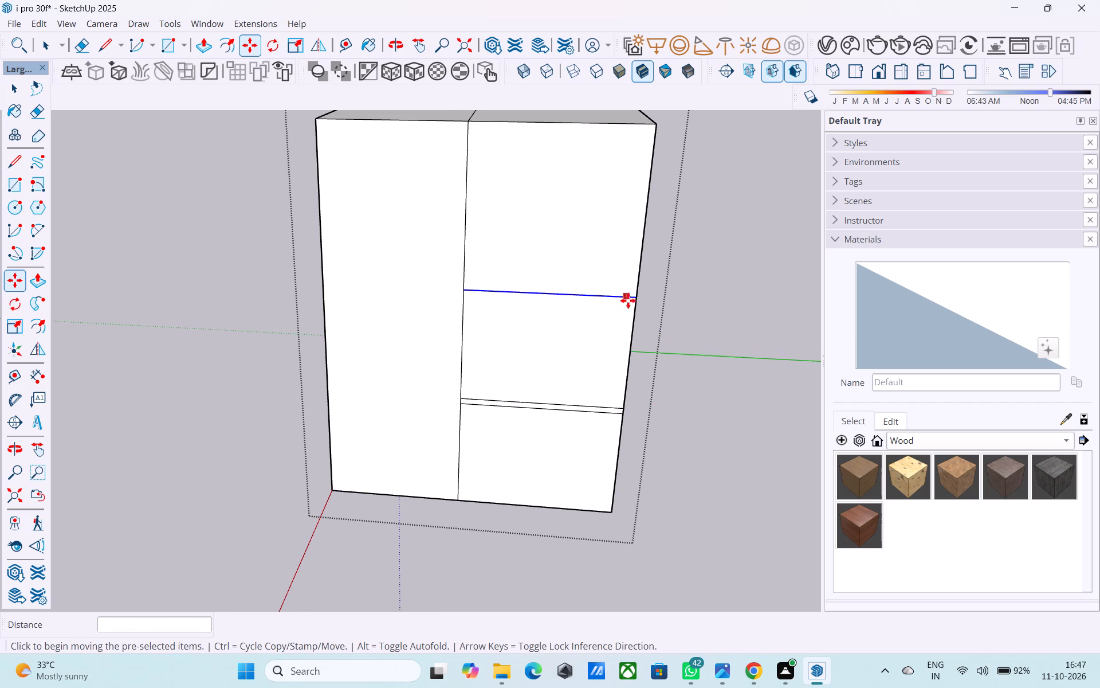
{"action": "left_click", "coordinate": [631, 299]}
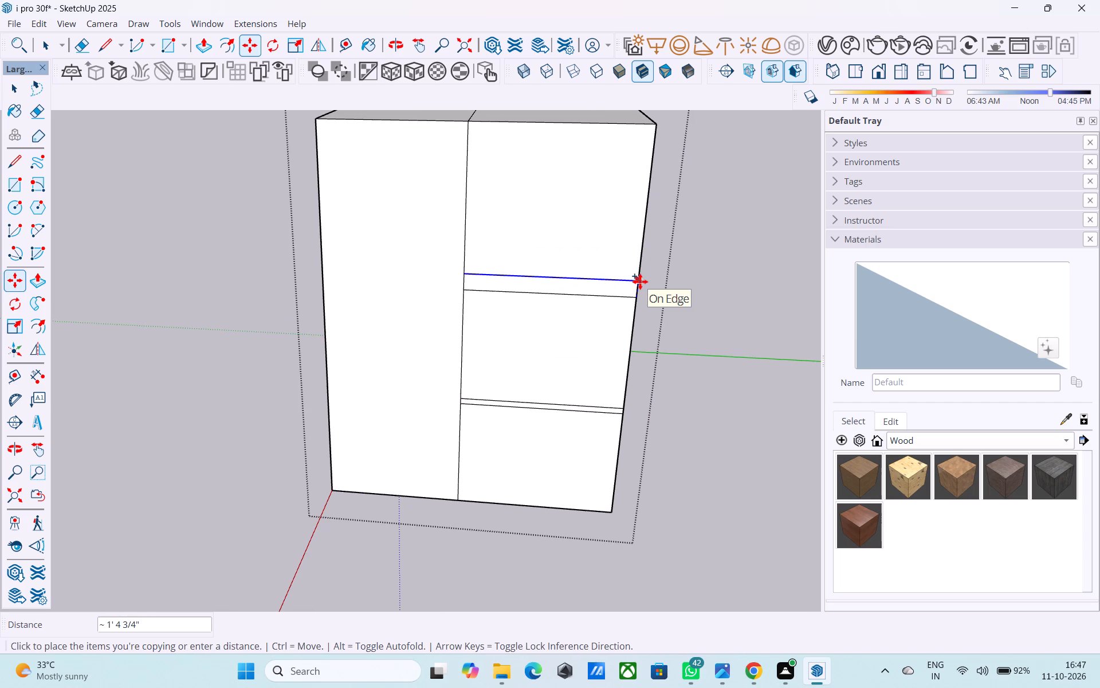
{"action": "type", "text": "6\""}
{"action": "key", "text": "Return"}
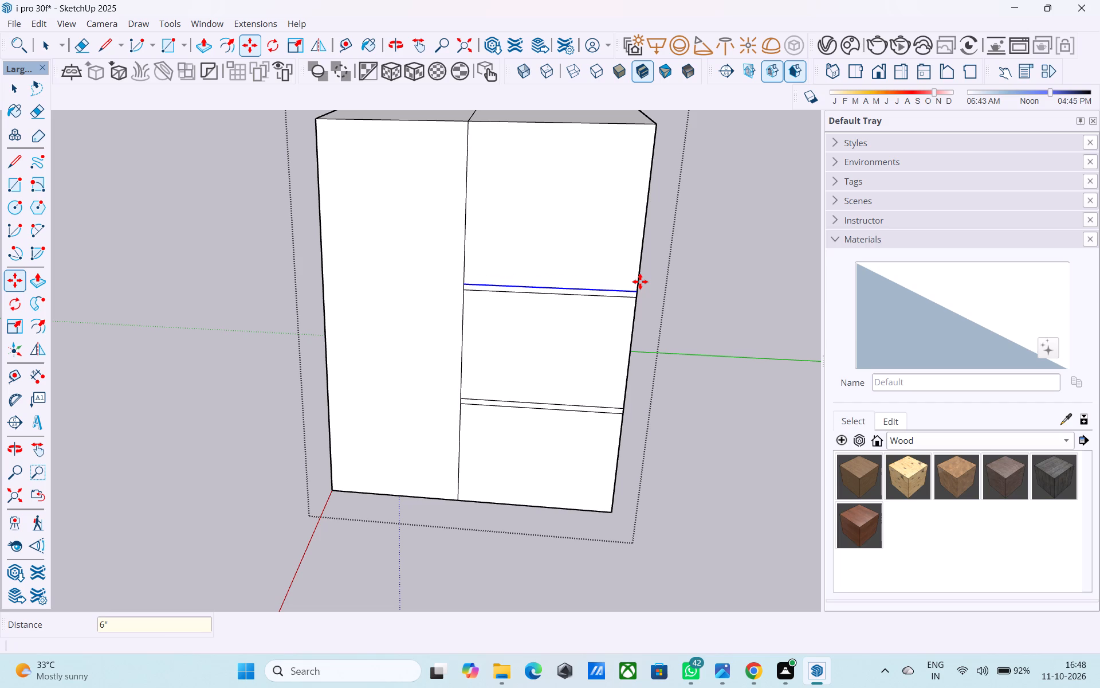
Copy the uppermost horizontal line on the wider front panel 3.5' higher.
{"action": "scroll", "coordinate": [642, 234], "scroll_direction": "up", "scroll_amount": 1}
{"action": "scroll", "coordinate": [631, 284], "scroll_direction": "down", "scroll_amount": 5}
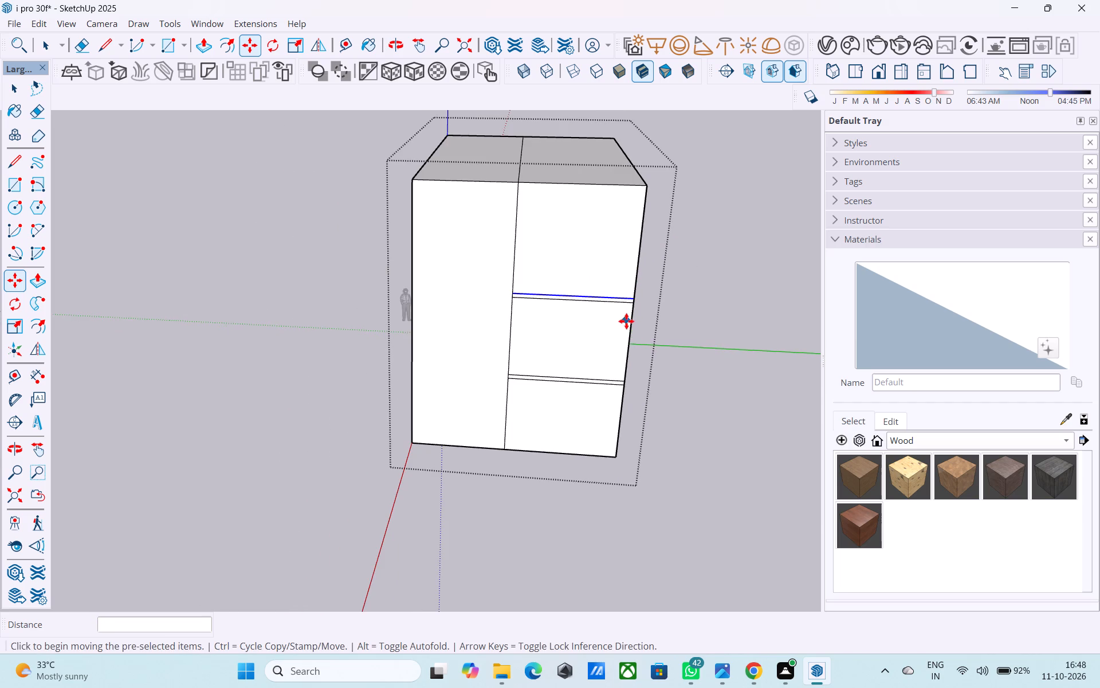
{"action": "middle_click_drag", "start_coordinate": [626, 321], "coordinate": [602, 295]}
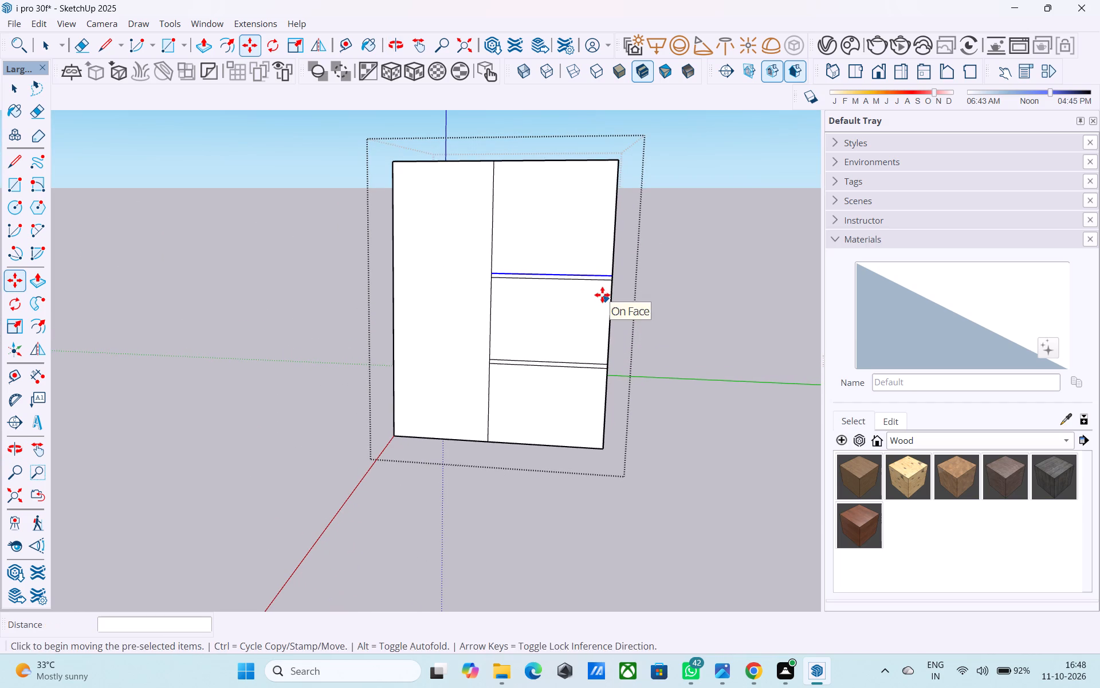
{"action": "middle_click_drag", "start_coordinate": [602, 295], "coordinate": [609, 311]}
{"action": "scroll", "coordinate": [611, 298], "scroll_direction": "up", "scroll_amount": 3}
{"action": "left_click", "coordinate": [615, 290]}
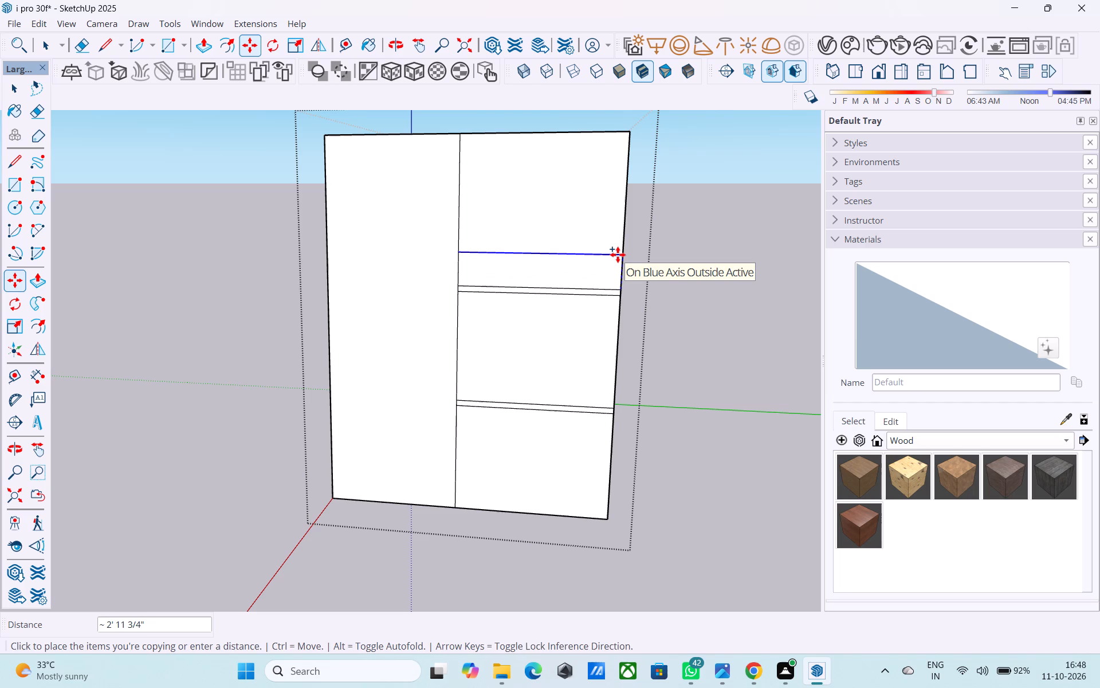
{"action": "type", "text": "3.5'"}
{"action": "key", "text": "Return"}
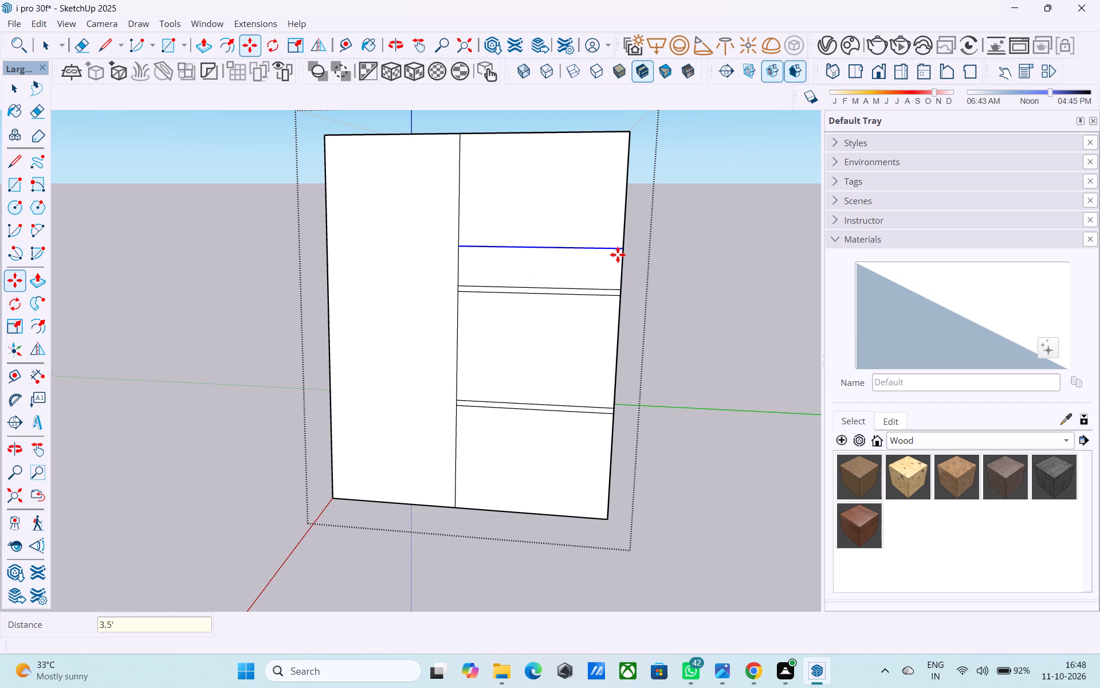
Push the top front face of the wider bay 40' through to the back, removing the block above the uppermost line.
{"action": "key", "text": "space"}
{"action": "left_click", "coordinate": [588, 218]}
{"action": "key", "text": "p"}
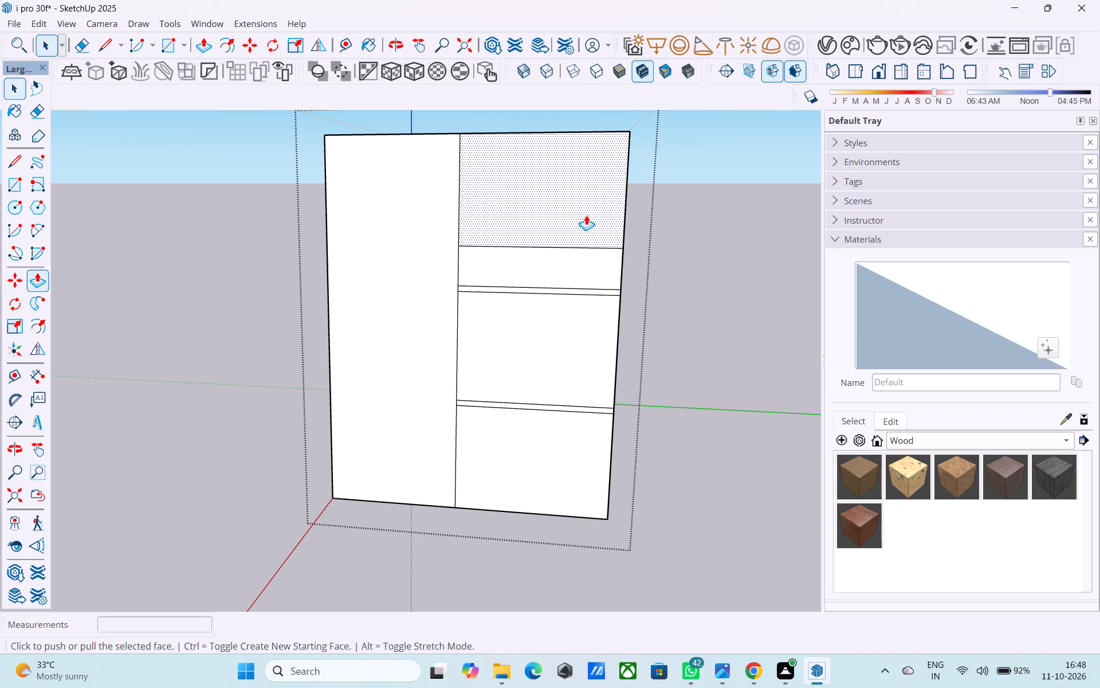
{"action": "left_click", "coordinate": [586, 215]}
{"action": "scroll", "coordinate": [590, 162], "scroll_direction": "down", "scroll_amount": 3}
{"action": "middle_click_drag", "start_coordinate": [588, 169], "coordinate": [576, 226]}
{"action": "left_click", "coordinate": [575, 186]}
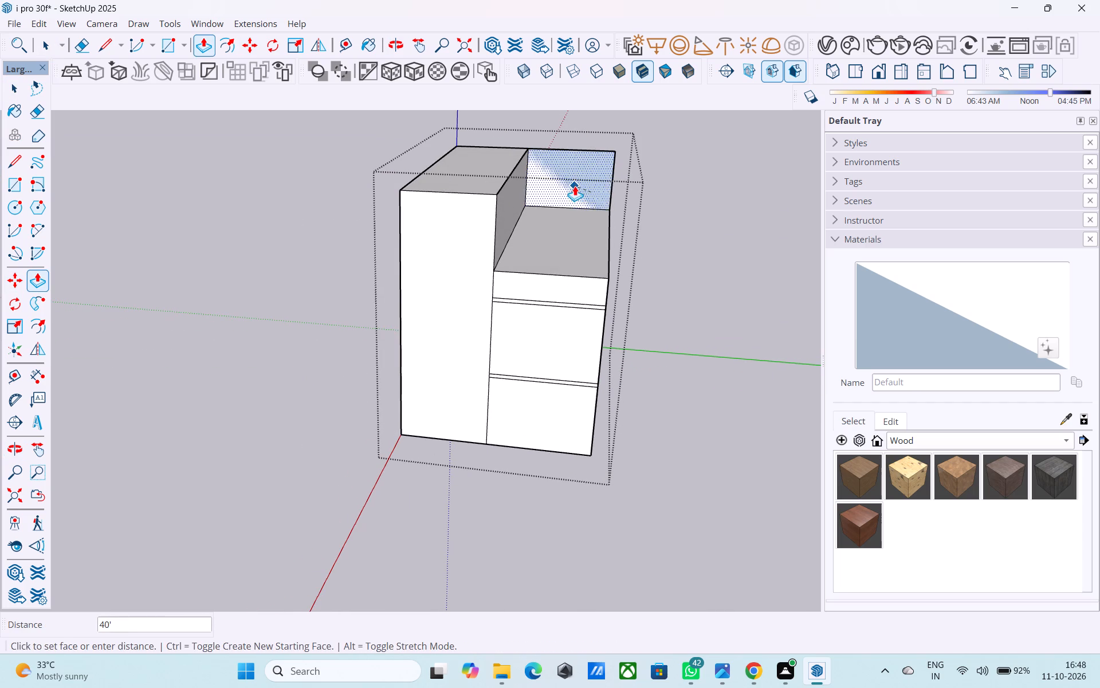
Draw a 12' line across the rear face at the lower roof's level, from the step's inner corner to the outer edge.
{"action": "middle_click_drag", "start_coordinate": [529, 233], "coordinate": [293, 334]}
{"action": "scroll", "coordinate": [320, 329], "scroll_direction": "up", "scroll_amount": 1}
{"action": "middle_click_drag", "start_coordinate": [427, 316], "coordinate": [171, 374]}
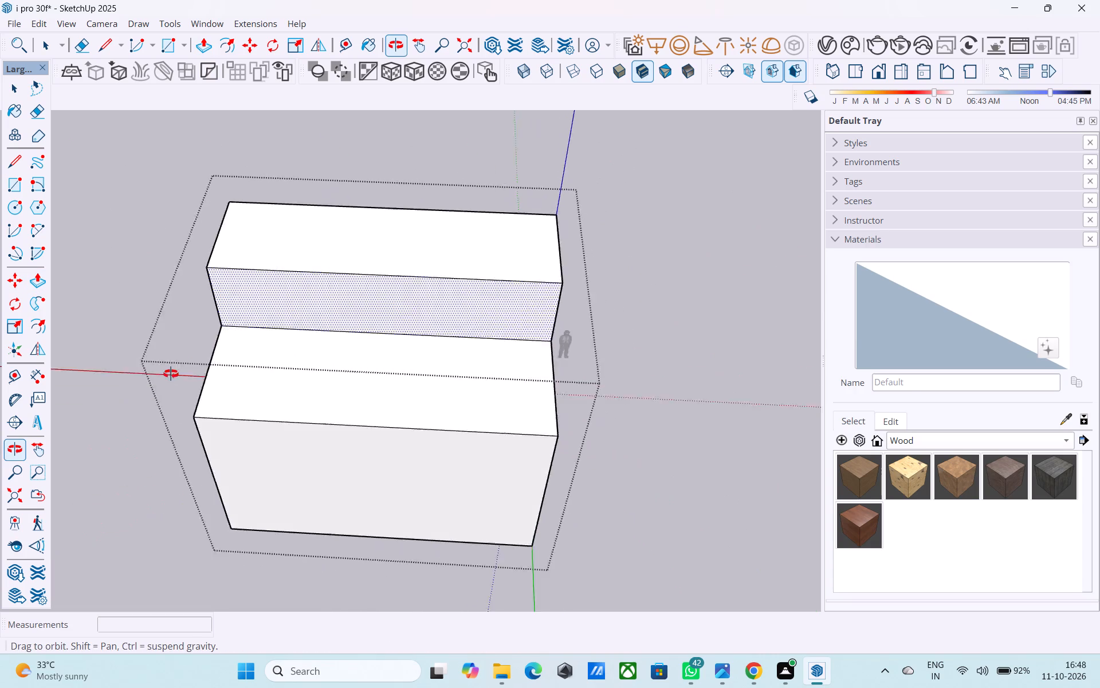
{"action": "middle_click_drag", "start_coordinate": [171, 374], "coordinate": [58, 380]}
{"action": "middle_click_drag", "start_coordinate": [368, 350], "coordinate": [249, 307]}
{"action": "key", "text": "l"}
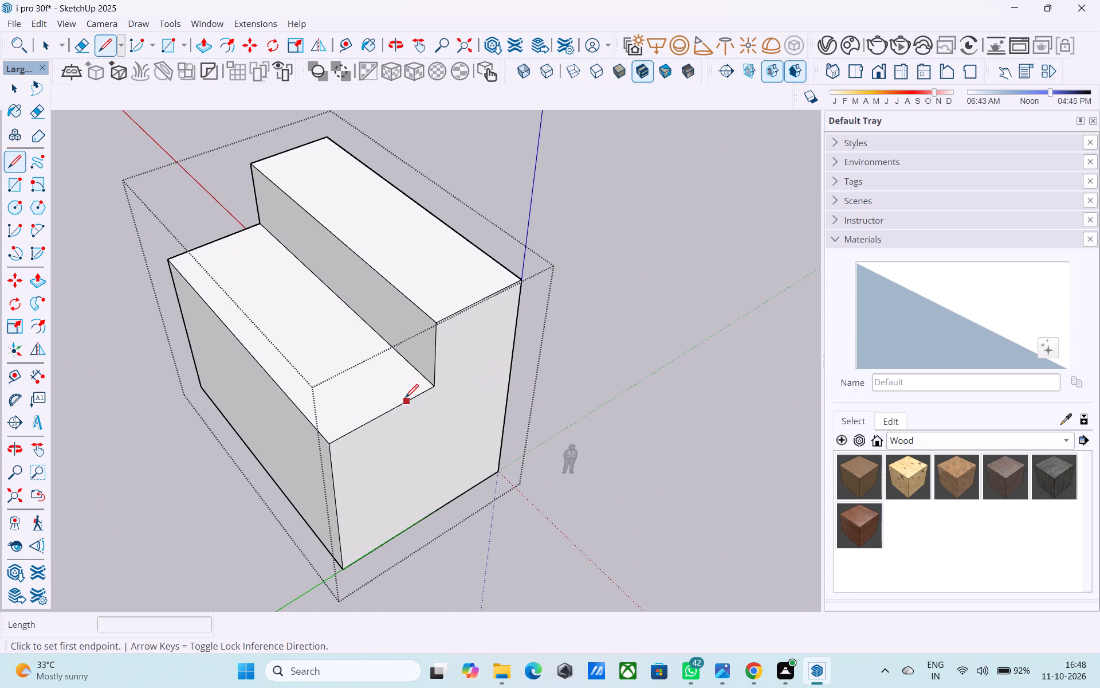
{"action": "left_click", "coordinate": [438, 385]}
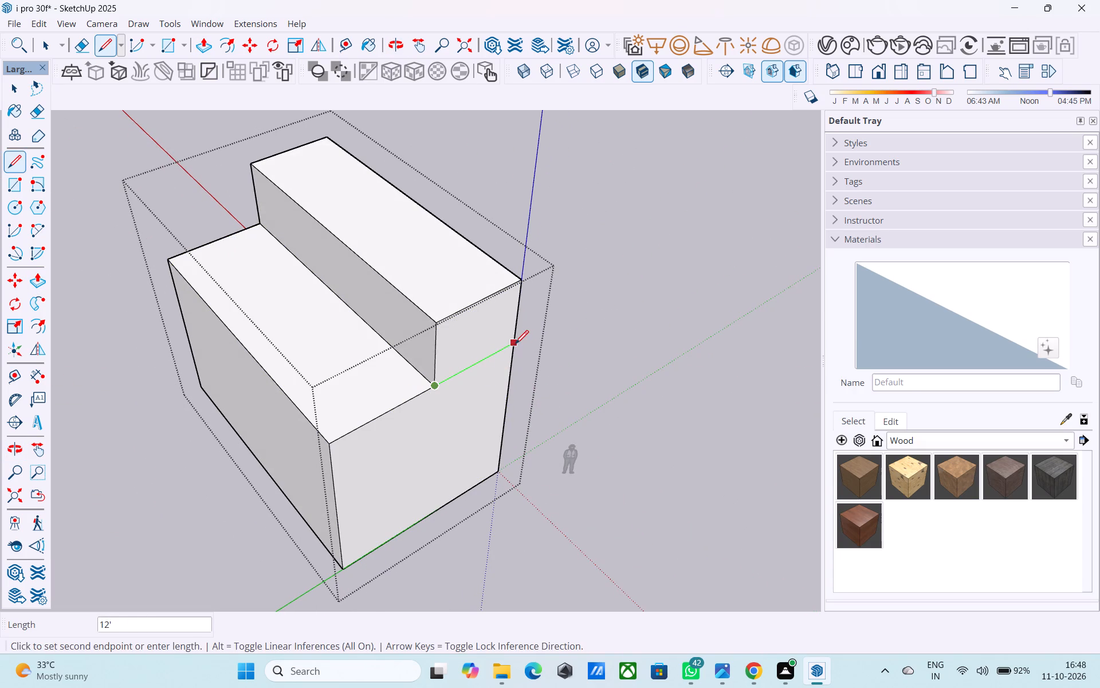
{"action": "left_click", "coordinate": [515, 345]}
Push the rear face above the new line toward the front, shortening the raised block into a front tower.
{"action": "key", "text": "space"}
{"action": "left_click", "coordinate": [501, 335]}
{"action": "key", "text": "p"}
{"action": "left_click", "coordinate": [502, 335]}
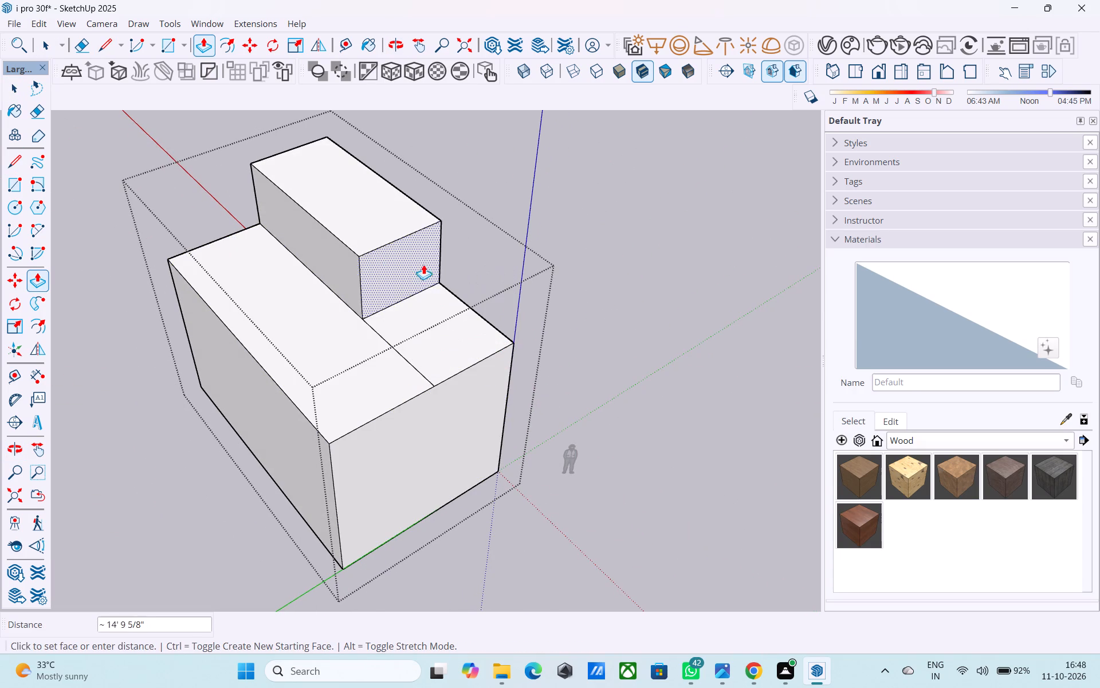
{"action": "left_click", "coordinate": [355, 226]}
Erase the leftover dividing line on the lower roof behind the tower.
{"action": "middle_click_drag", "start_coordinate": [359, 228], "coordinate": [922, 183]}
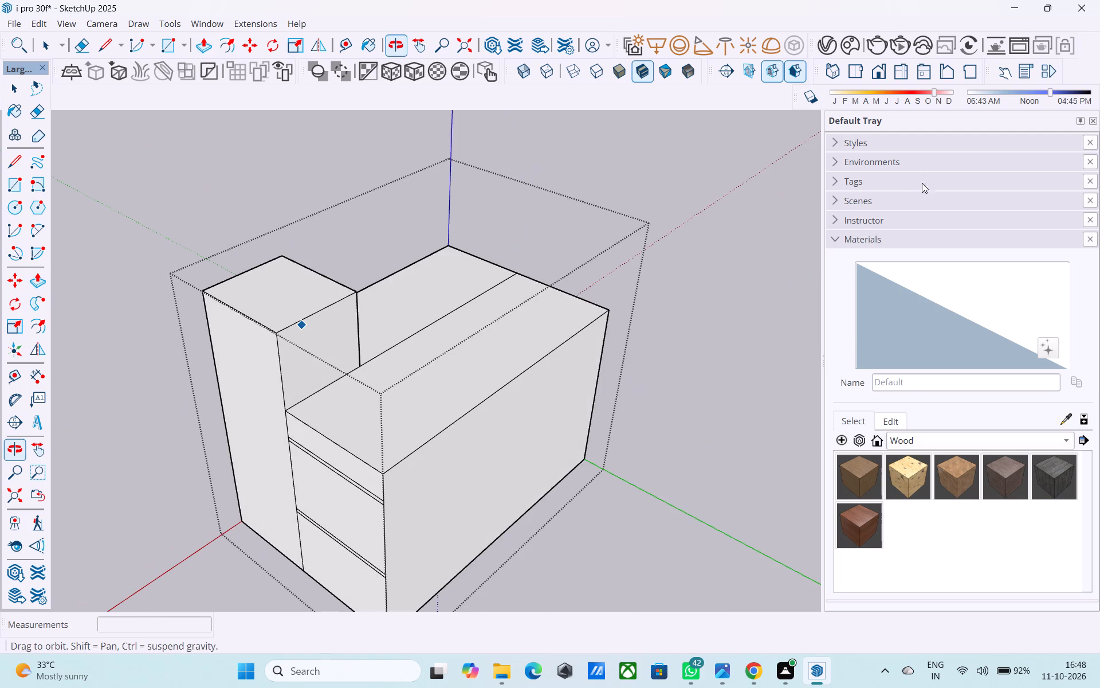
{"action": "key", "text": "e"}
{"action": "left_click_drag", "start_coordinate": [423, 339], "coordinate": [414, 326]}
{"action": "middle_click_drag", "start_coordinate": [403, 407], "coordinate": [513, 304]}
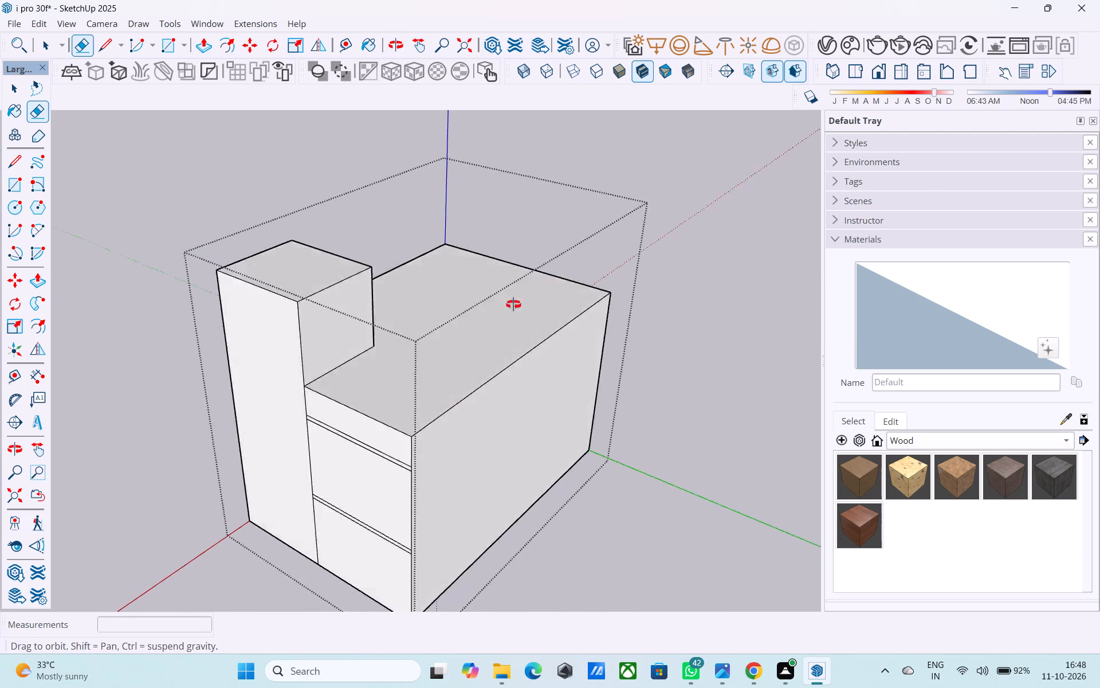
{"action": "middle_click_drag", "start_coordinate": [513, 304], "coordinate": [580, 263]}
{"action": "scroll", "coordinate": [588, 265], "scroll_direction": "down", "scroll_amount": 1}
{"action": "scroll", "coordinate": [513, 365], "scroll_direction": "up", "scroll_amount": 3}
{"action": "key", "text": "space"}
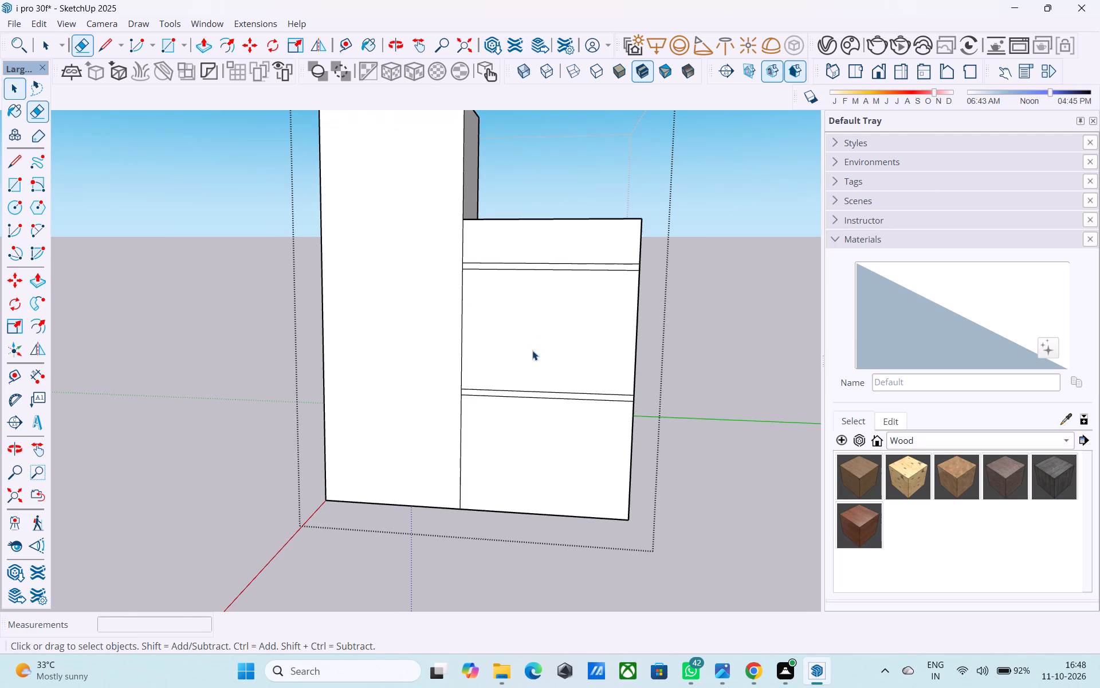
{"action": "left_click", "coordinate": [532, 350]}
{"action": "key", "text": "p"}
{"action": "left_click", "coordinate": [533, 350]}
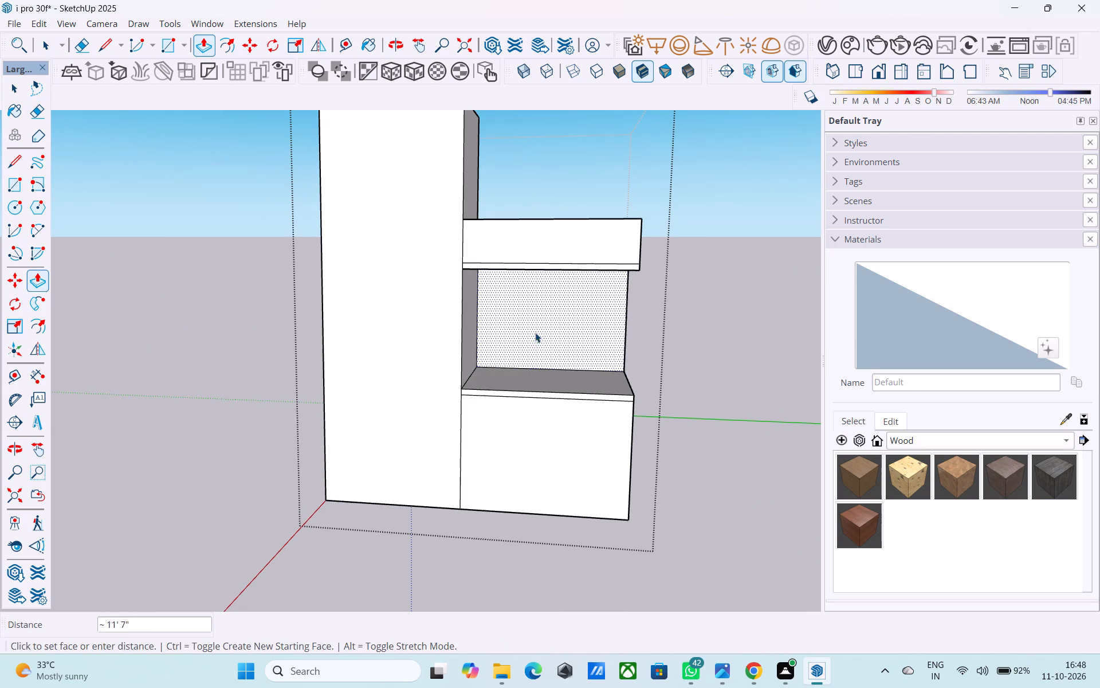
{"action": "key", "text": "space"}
Offset the outline of the upper-floor front panel in the wider bay 9" inward.
{"action": "left_click", "coordinate": [537, 333]}
{"action": "key", "text": "f"}
{"action": "left_click", "coordinate": [539, 333]}
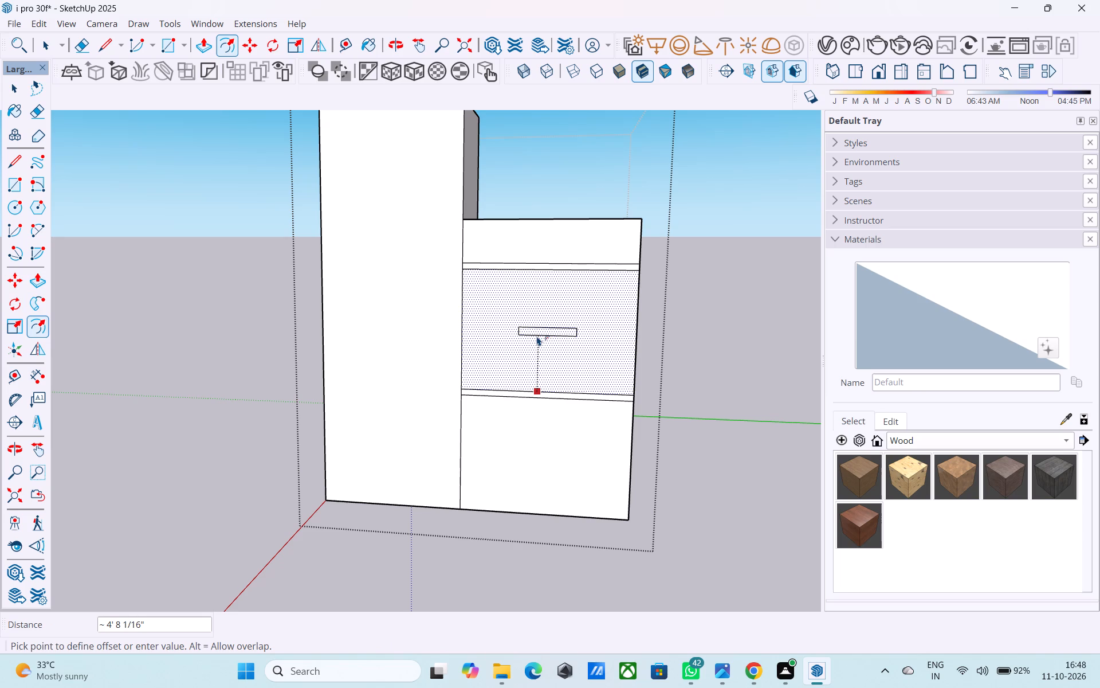
{"action": "key", "text": "9"}
{"action": "key", "text": "shift+quotedbl"}
{"action": "key", "text": "Return"}
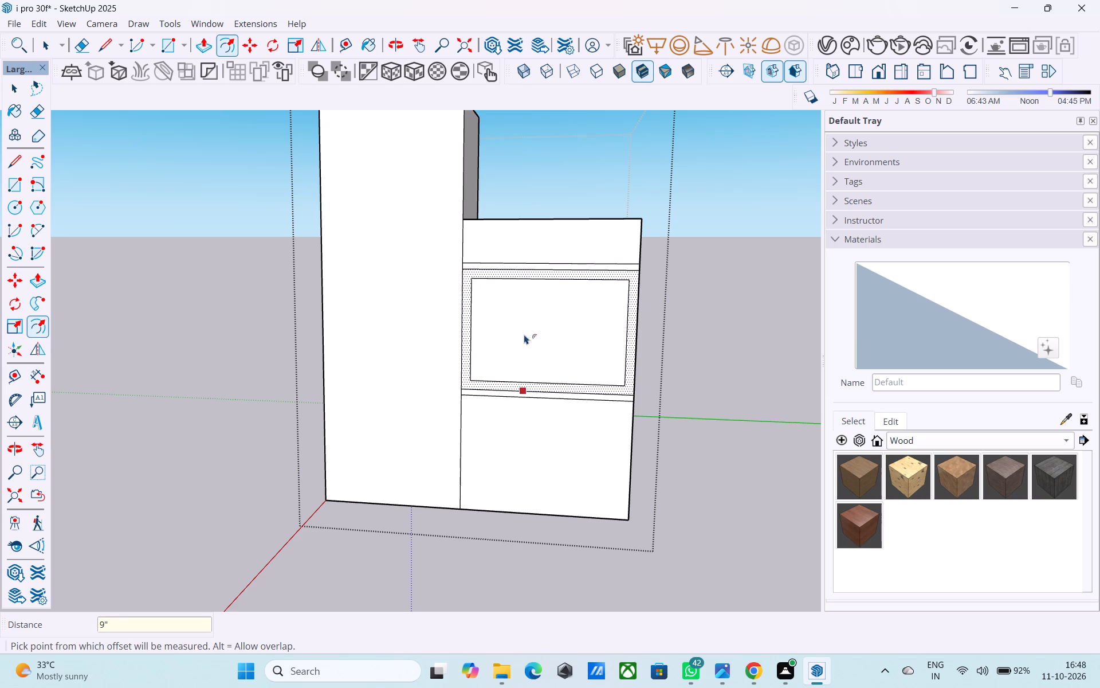
Push the upper floor's inset face 14' into the building to form a recess.
{"action": "key", "text": "space"}
{"action": "left_click", "coordinate": [568, 341]}
{"action": "key", "text": "p"}
{"action": "left_click", "coordinate": [574, 343]}
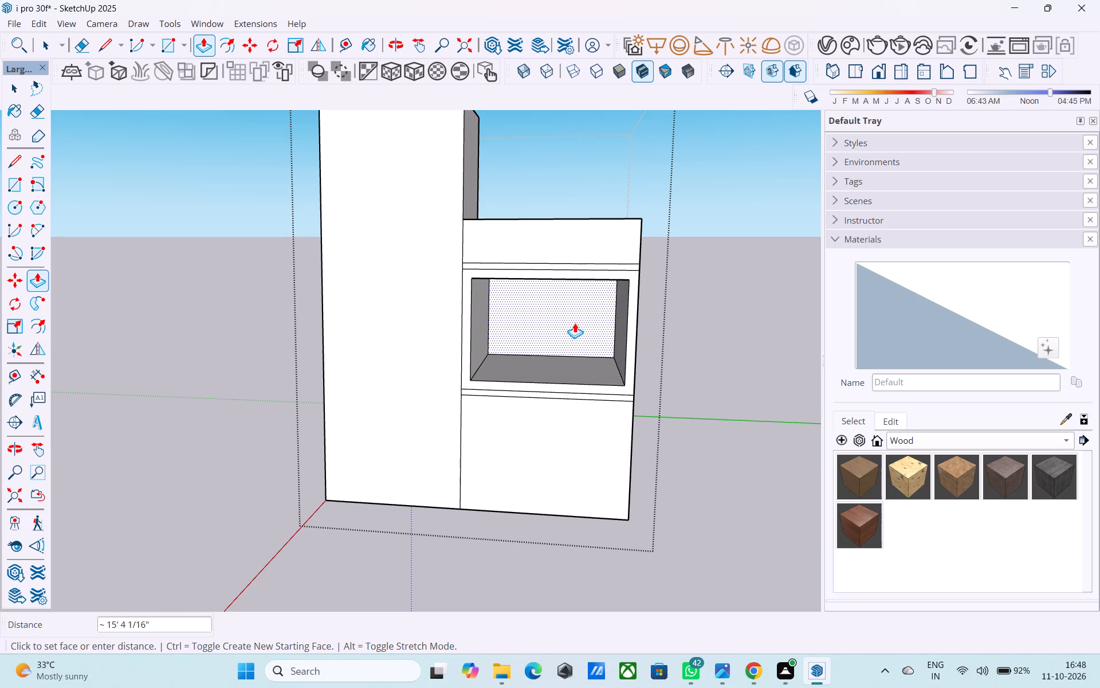
{"action": "type", "text": "14'"}
{"action": "key", "text": "Return"}
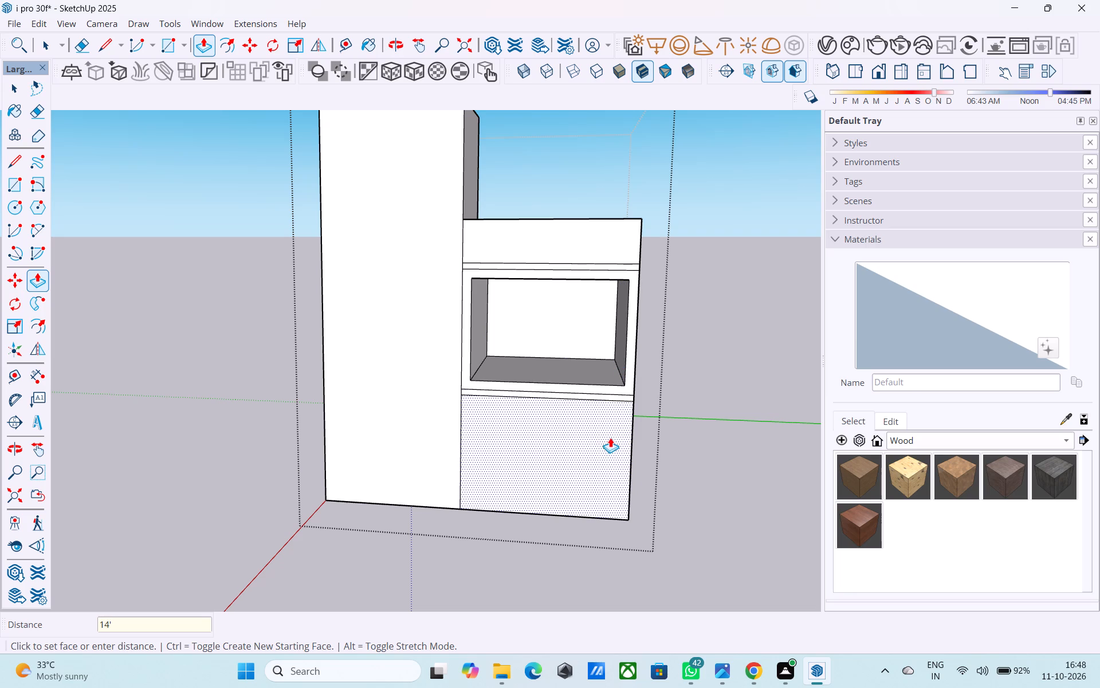
Offset the outline of the ground-floor front panel in the wider bay 9" inward.
{"action": "left_click", "coordinate": [603, 437]}
{"action": "key", "text": "space"}
{"action": "type", "text": "f"}
{"action": "left_click", "coordinate": [603, 437]}
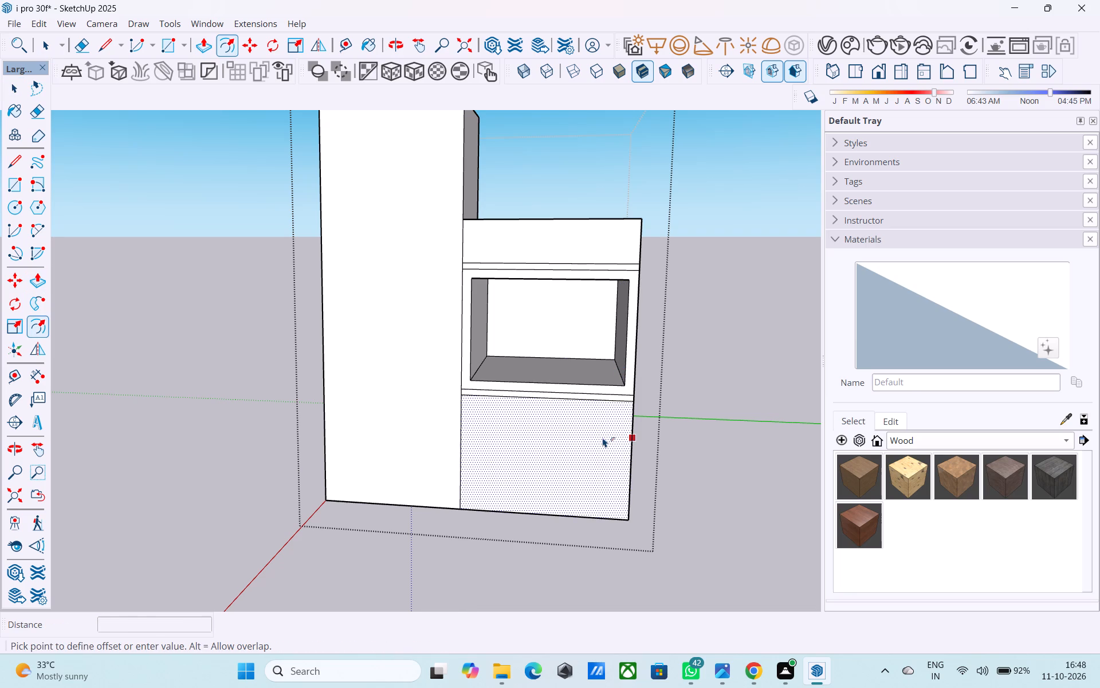
{"action": "type", "text": "9\""}
{"action": "key", "text": "Return"}
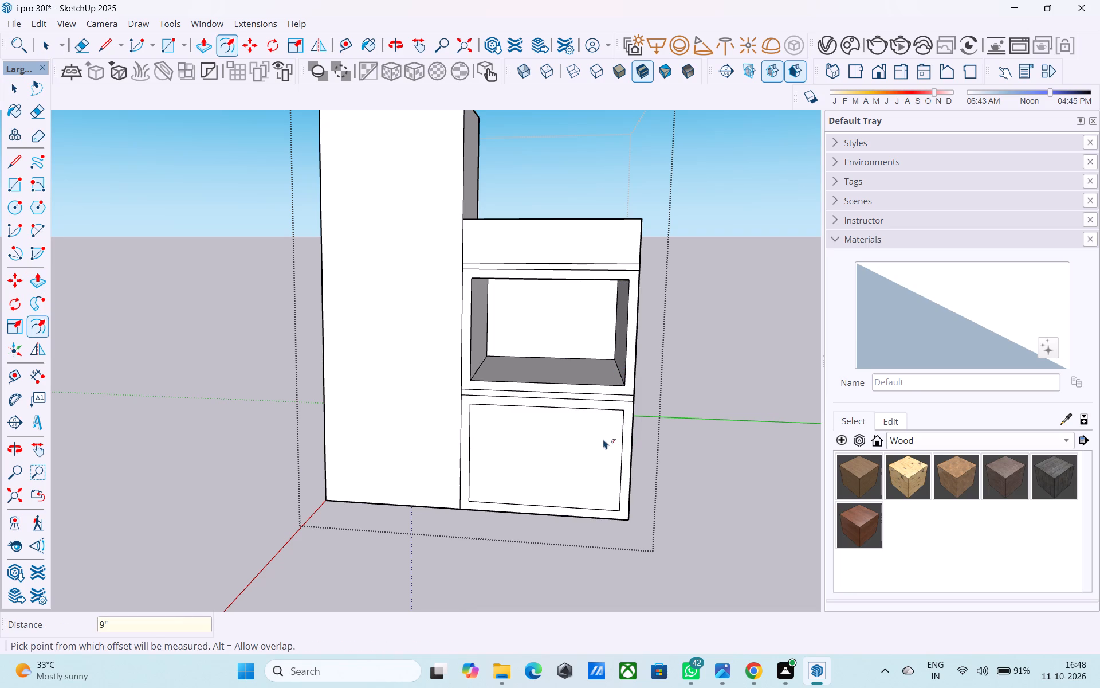
Push the ground floor's inset face inward, repeating the depth used for the upper recess.
{"action": "key", "text": "space"}
{"action": "left_click", "coordinate": [545, 436]}
{"action": "key", "text": "p"}
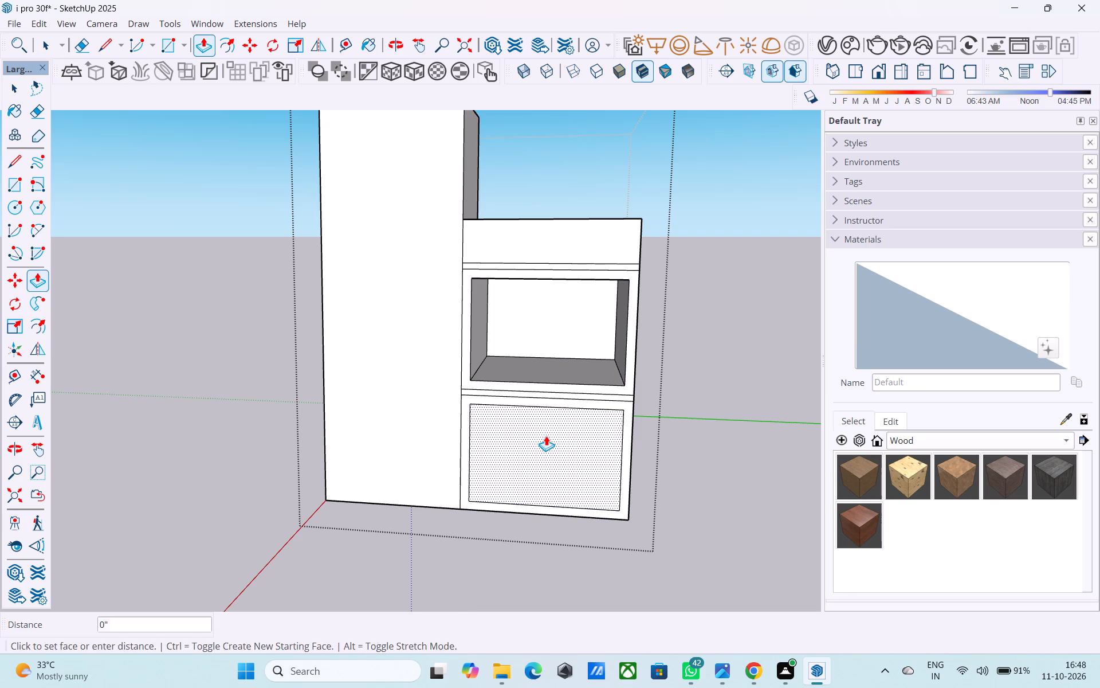
{"action": "double_click", "coordinate": [546, 436]}
Offset the outline of the tower's full-height front face 2' inward.
{"action": "scroll", "coordinate": [545, 447], "scroll_direction": "down", "scroll_amount": 2}
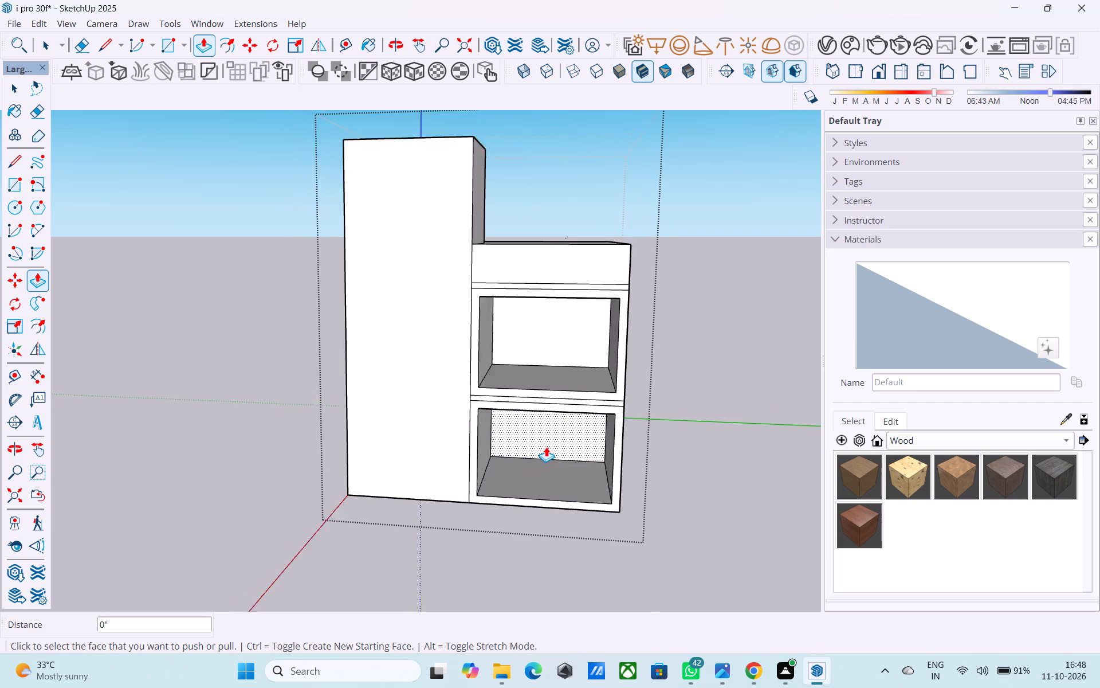
{"action": "scroll", "coordinate": [546, 447], "scroll_direction": "down", "scroll_amount": 3}
{"action": "middle_click_drag", "start_coordinate": [553, 439], "coordinate": [556, 411]}
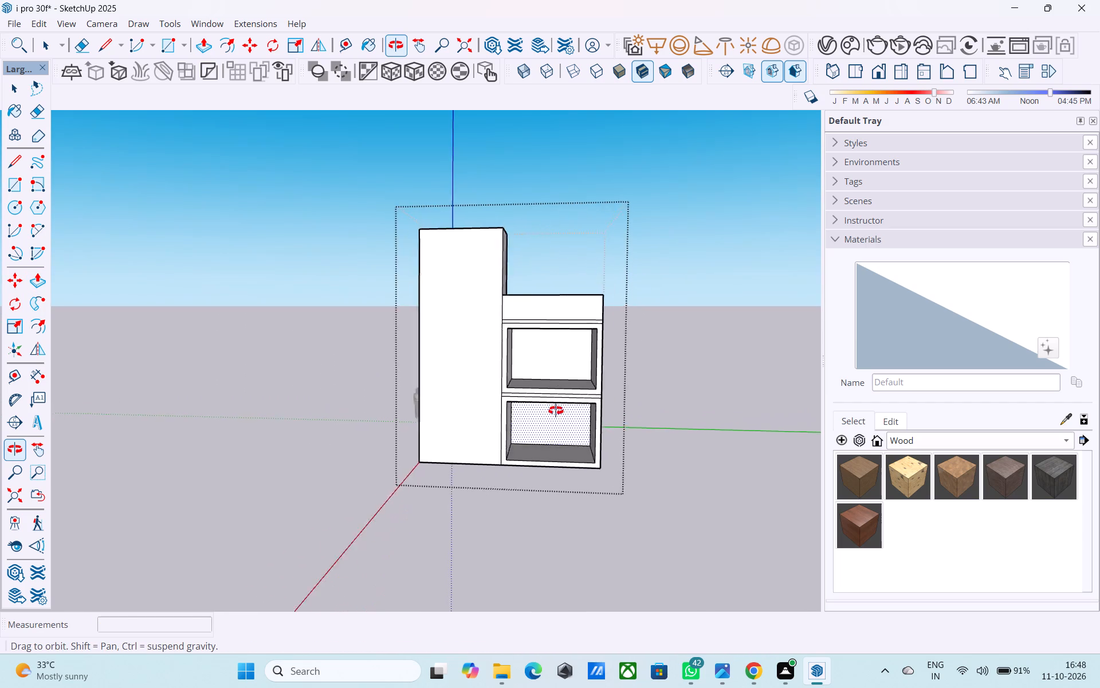
{"action": "middle_click_drag", "start_coordinate": [556, 411], "coordinate": [586, 411]}
{"action": "scroll", "coordinate": [587, 411], "scroll_direction": "up", "scroll_amount": 4}
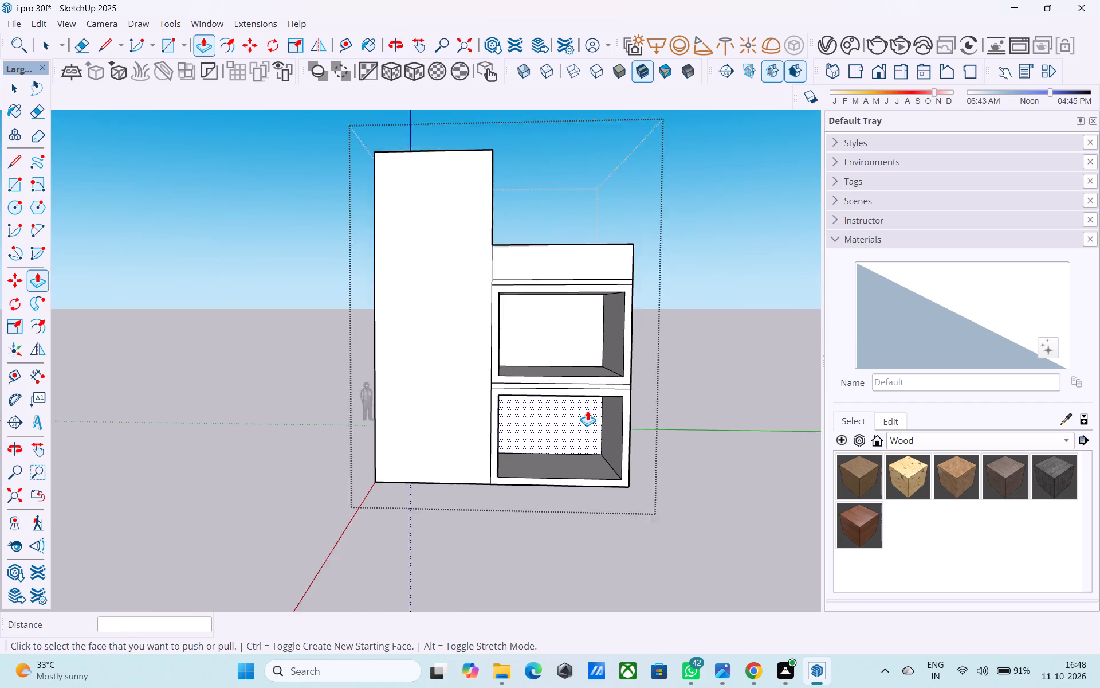
{"action": "scroll", "coordinate": [587, 412], "scroll_direction": "down", "scroll_amount": 3}
{"action": "middle_click_drag", "start_coordinate": [587, 412], "coordinate": [584, 413], "text": "shift"}
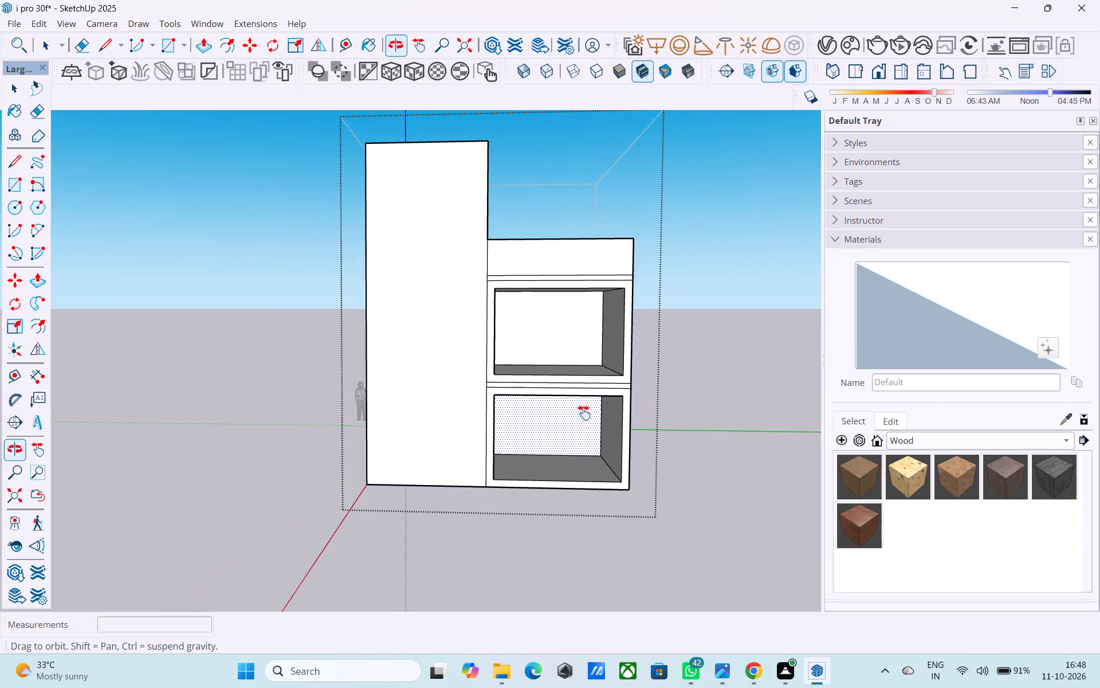
{"action": "middle_click_drag", "start_coordinate": [584, 413], "coordinate": [578, 416], "text": "shift"}
{"action": "key", "text": "space"}
{"action": "left_click", "coordinate": [438, 397]}
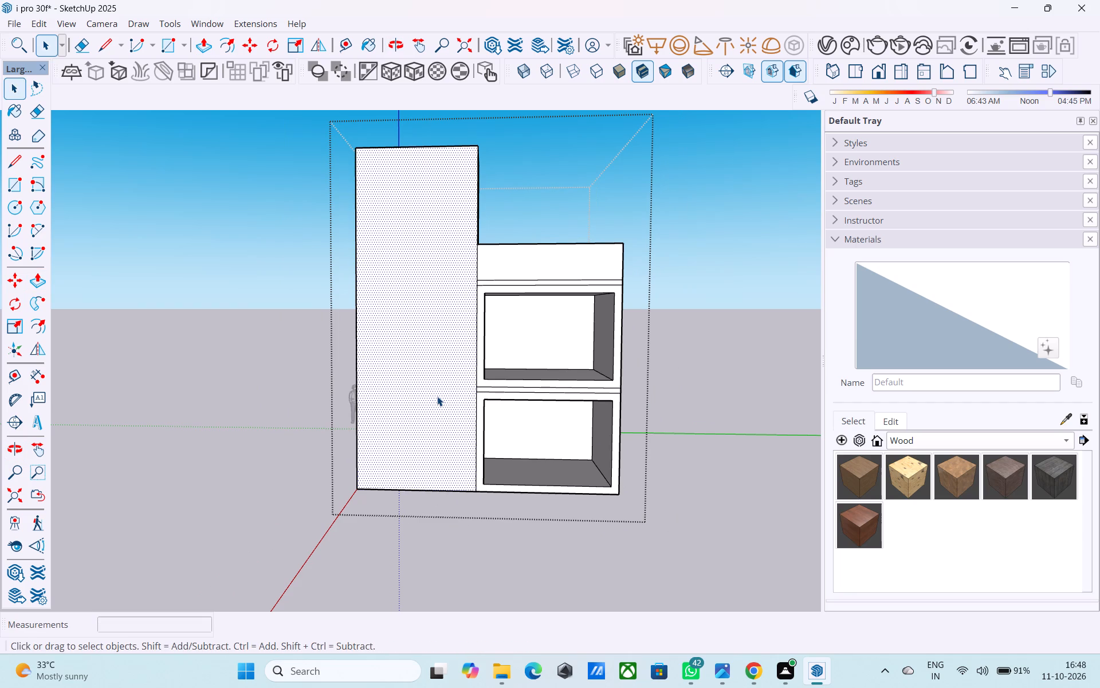
{"action": "key", "text": "f"}
{"action": "left_click", "coordinate": [437, 396]}
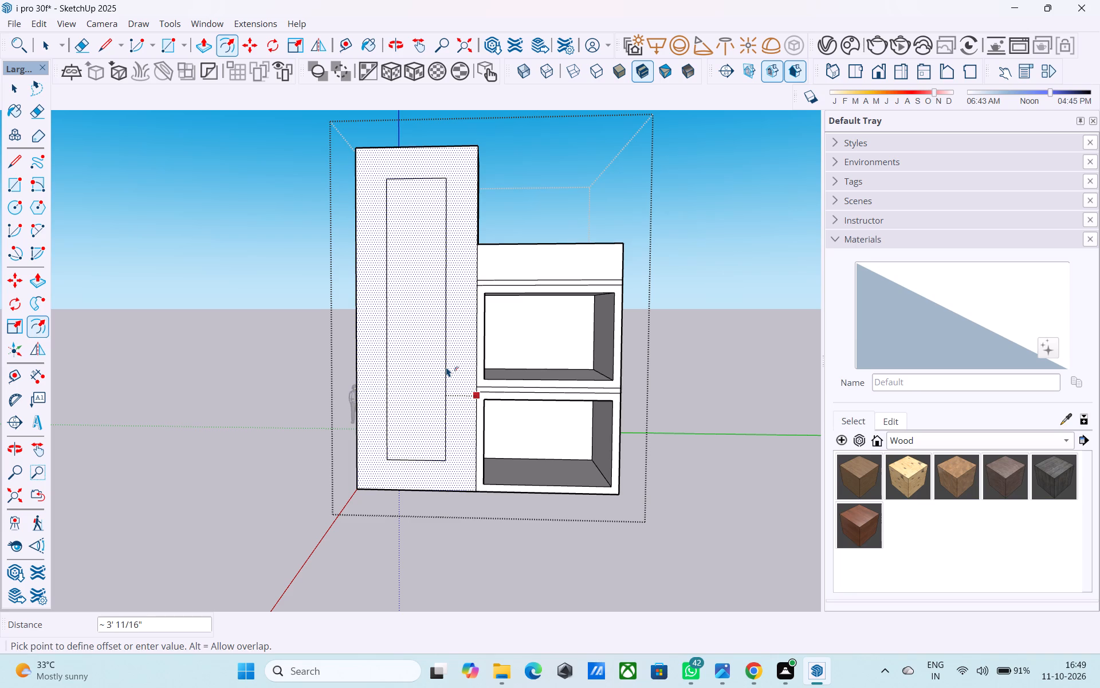
{"action": "type", "text": "2'"}
{"action": "key", "text": "Return"}
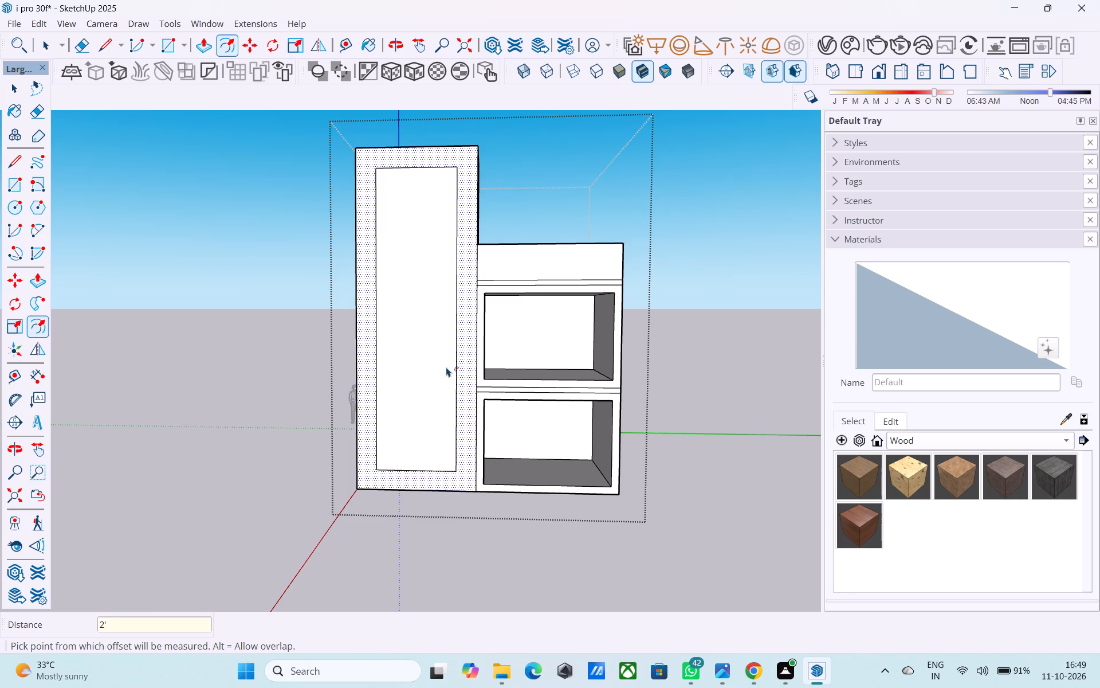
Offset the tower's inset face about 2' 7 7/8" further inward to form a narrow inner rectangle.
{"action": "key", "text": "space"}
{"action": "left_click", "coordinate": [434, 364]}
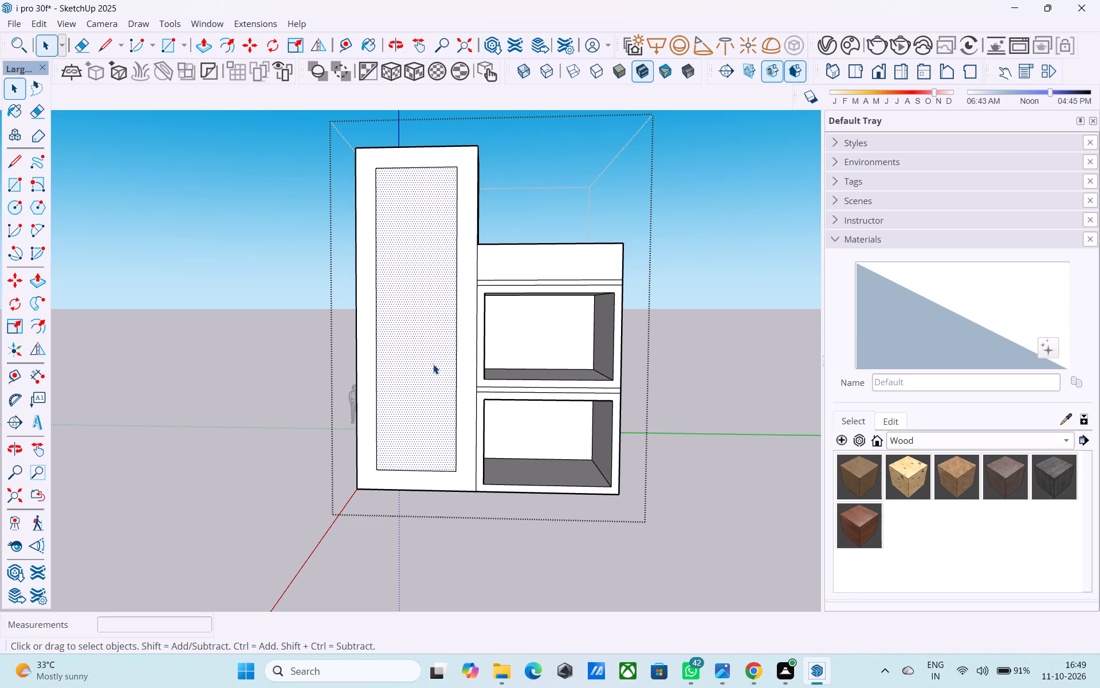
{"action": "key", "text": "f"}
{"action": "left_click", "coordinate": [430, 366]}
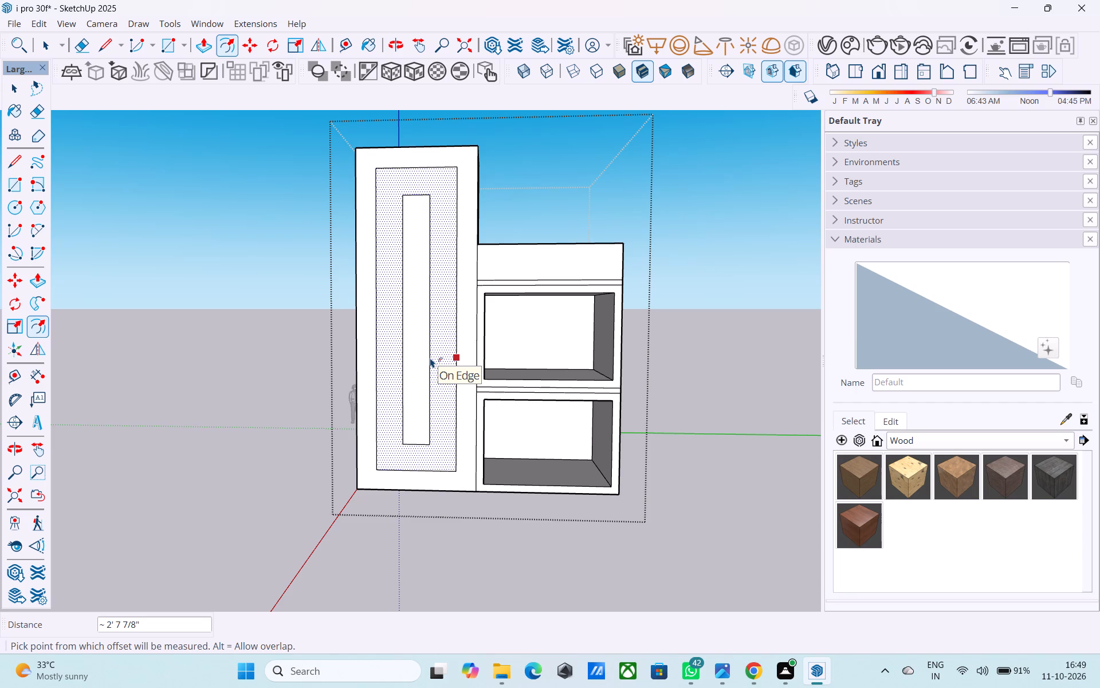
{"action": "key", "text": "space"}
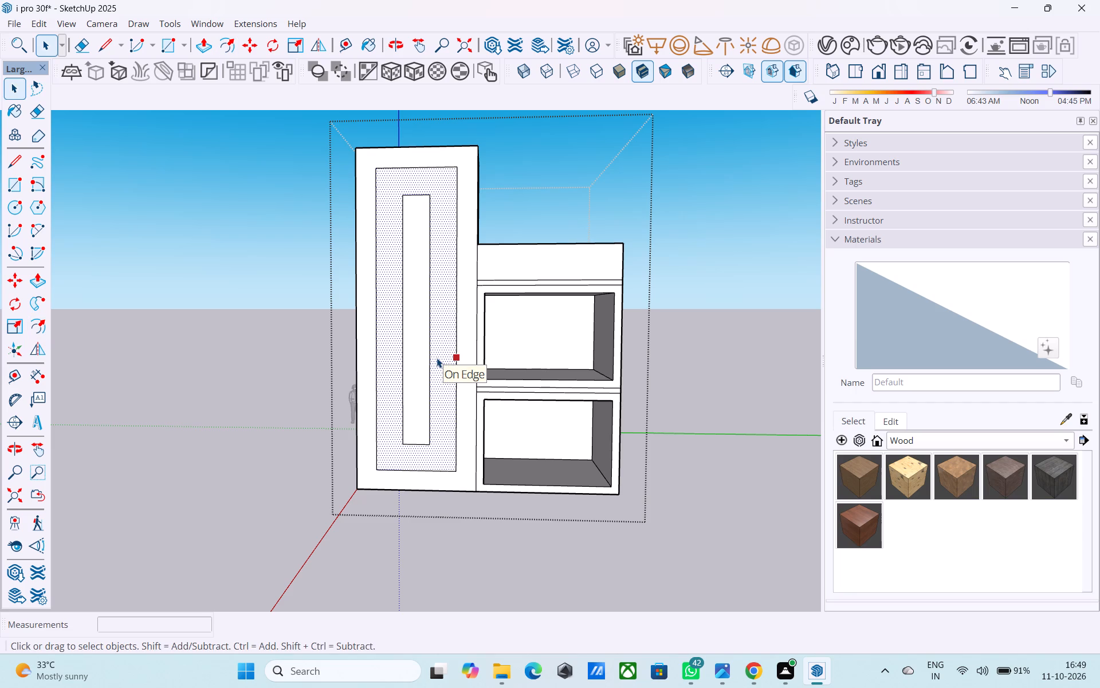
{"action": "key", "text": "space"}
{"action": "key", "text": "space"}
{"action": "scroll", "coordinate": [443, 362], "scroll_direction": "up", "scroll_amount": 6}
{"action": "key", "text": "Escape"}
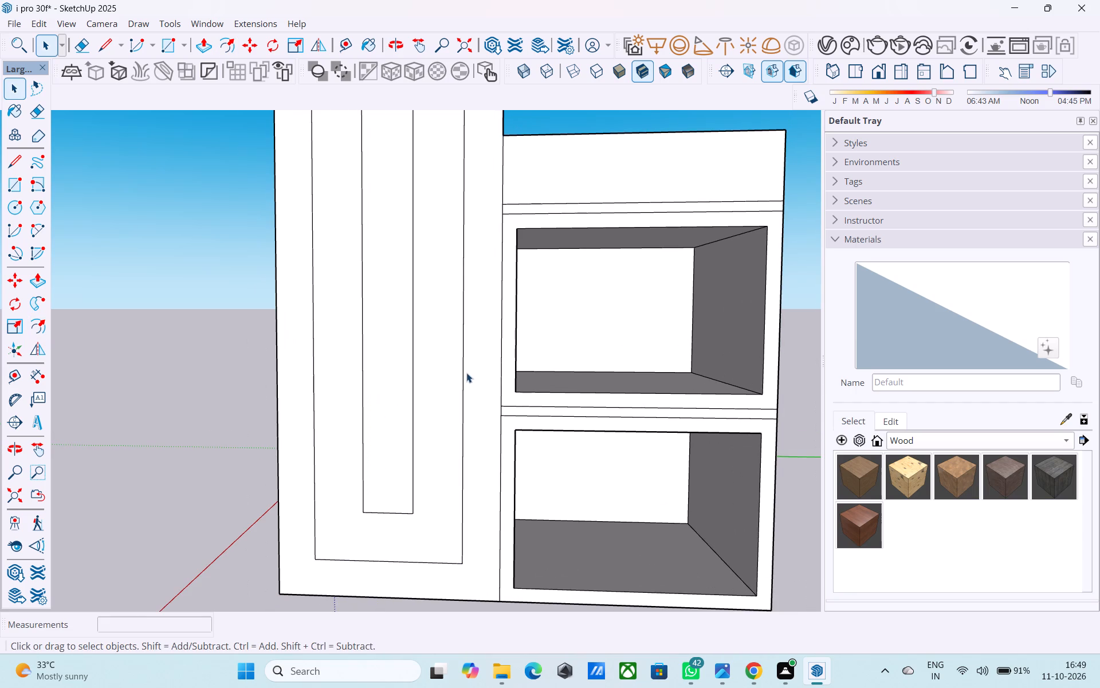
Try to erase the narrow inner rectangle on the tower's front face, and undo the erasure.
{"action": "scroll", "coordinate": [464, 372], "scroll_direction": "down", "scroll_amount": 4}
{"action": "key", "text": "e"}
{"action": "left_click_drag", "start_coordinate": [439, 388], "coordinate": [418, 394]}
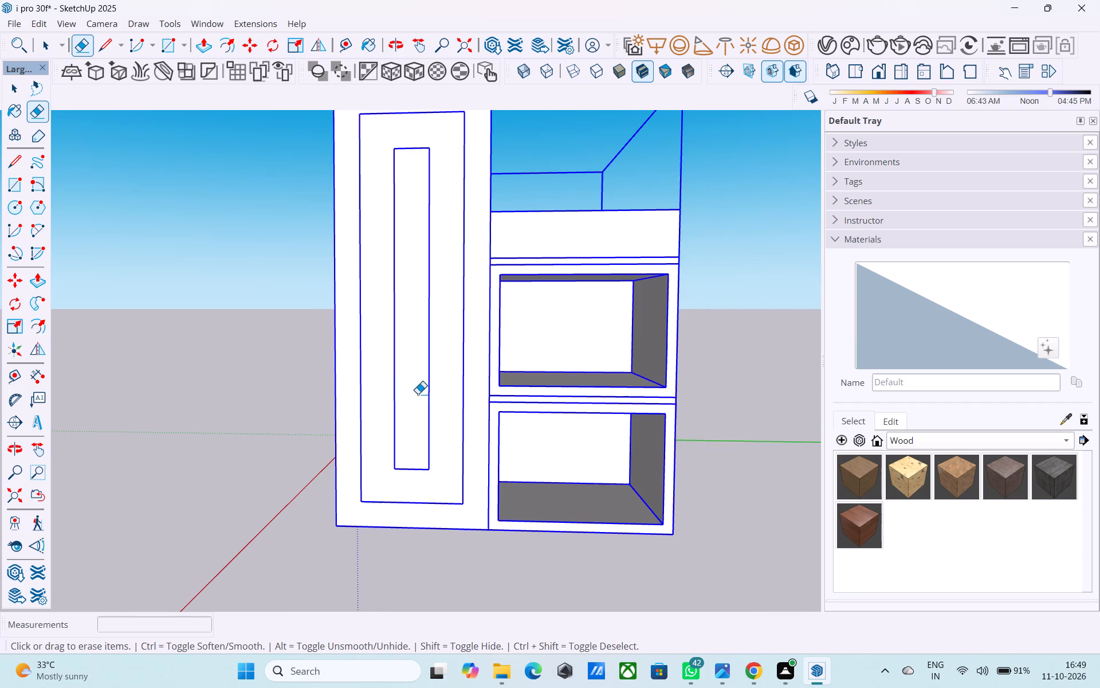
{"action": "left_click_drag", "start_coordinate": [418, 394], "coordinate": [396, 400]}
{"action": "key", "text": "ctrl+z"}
Reopen the building group for editing and save the file.
{"action": "key", "text": "space"}
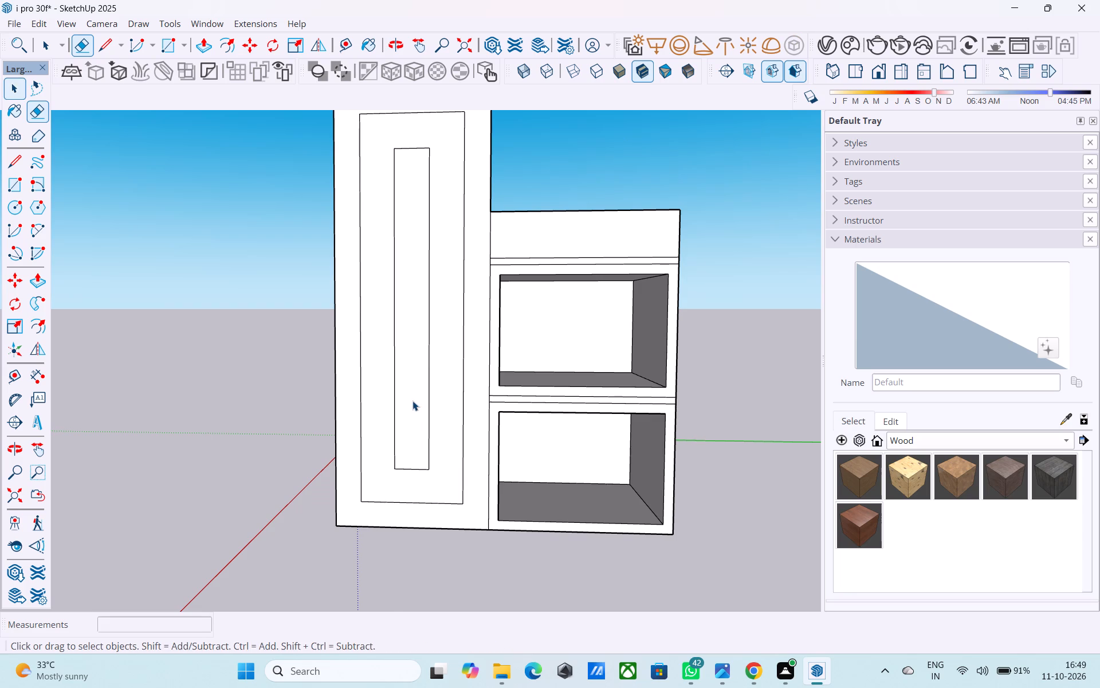
{"action": "double_click", "coordinate": [413, 400]}
{"action": "key", "text": "ctrl+s"}
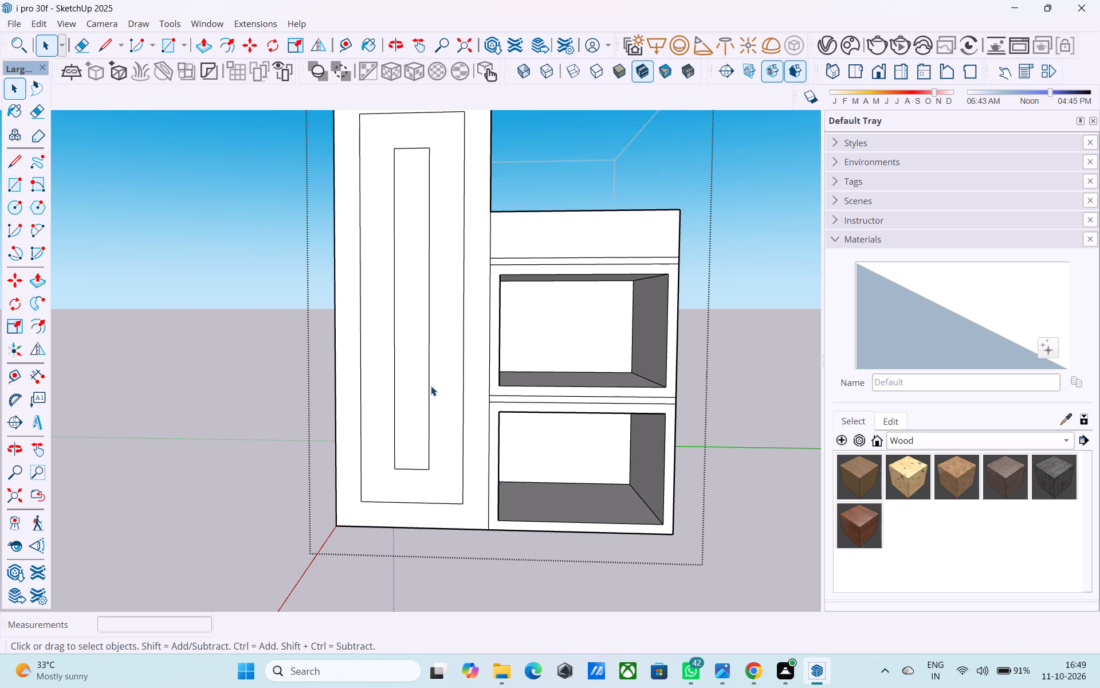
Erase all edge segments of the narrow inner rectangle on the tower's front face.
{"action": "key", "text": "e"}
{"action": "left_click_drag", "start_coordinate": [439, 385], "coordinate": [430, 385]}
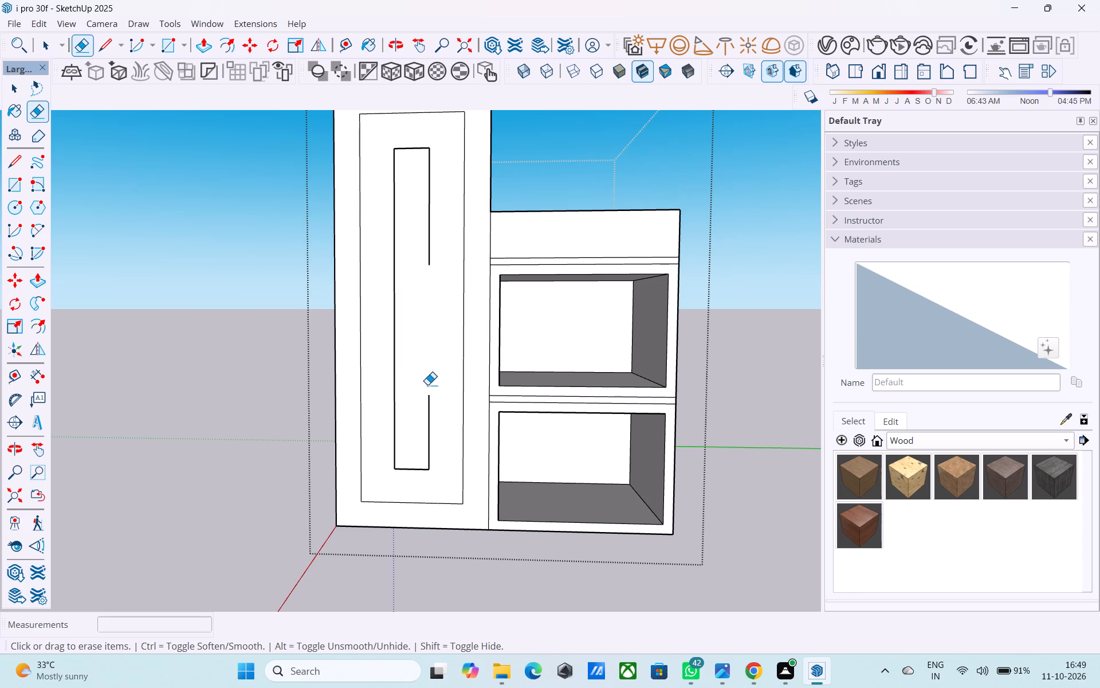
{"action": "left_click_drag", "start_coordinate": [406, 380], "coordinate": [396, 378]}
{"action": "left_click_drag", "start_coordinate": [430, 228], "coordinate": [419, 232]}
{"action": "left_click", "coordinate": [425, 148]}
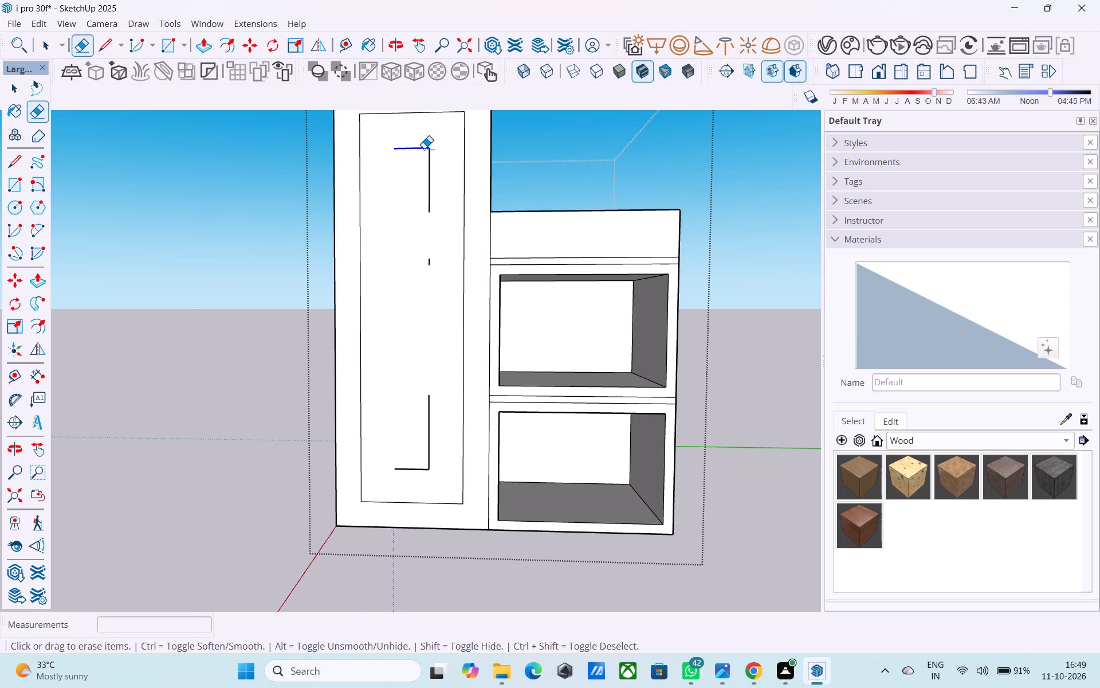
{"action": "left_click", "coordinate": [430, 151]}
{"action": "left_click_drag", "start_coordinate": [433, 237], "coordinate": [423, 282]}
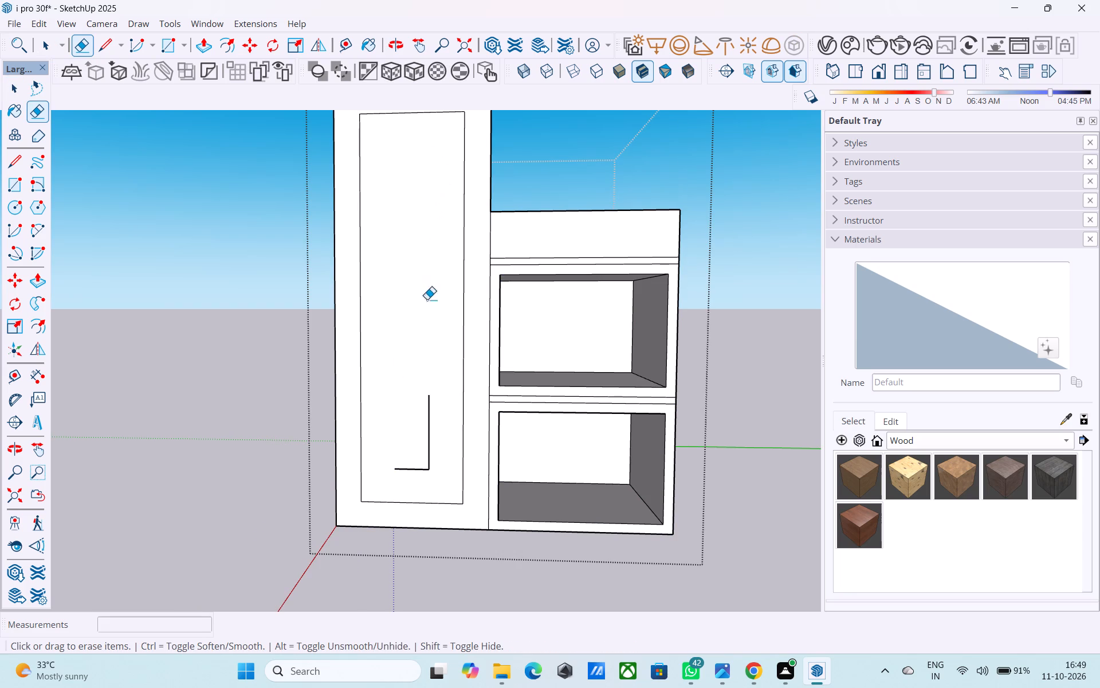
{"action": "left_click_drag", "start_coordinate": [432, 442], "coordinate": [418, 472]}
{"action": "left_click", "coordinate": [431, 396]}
Copy all segments of the tower inset's vertical edge nearest the floor openings 1' inward across the inset face.
{"action": "scroll", "coordinate": [430, 392], "scroll_direction": "down", "scroll_amount": 3}
{"action": "key", "text": "space"}
{"action": "scroll", "coordinate": [429, 381], "scroll_direction": "up", "scroll_amount": 4}
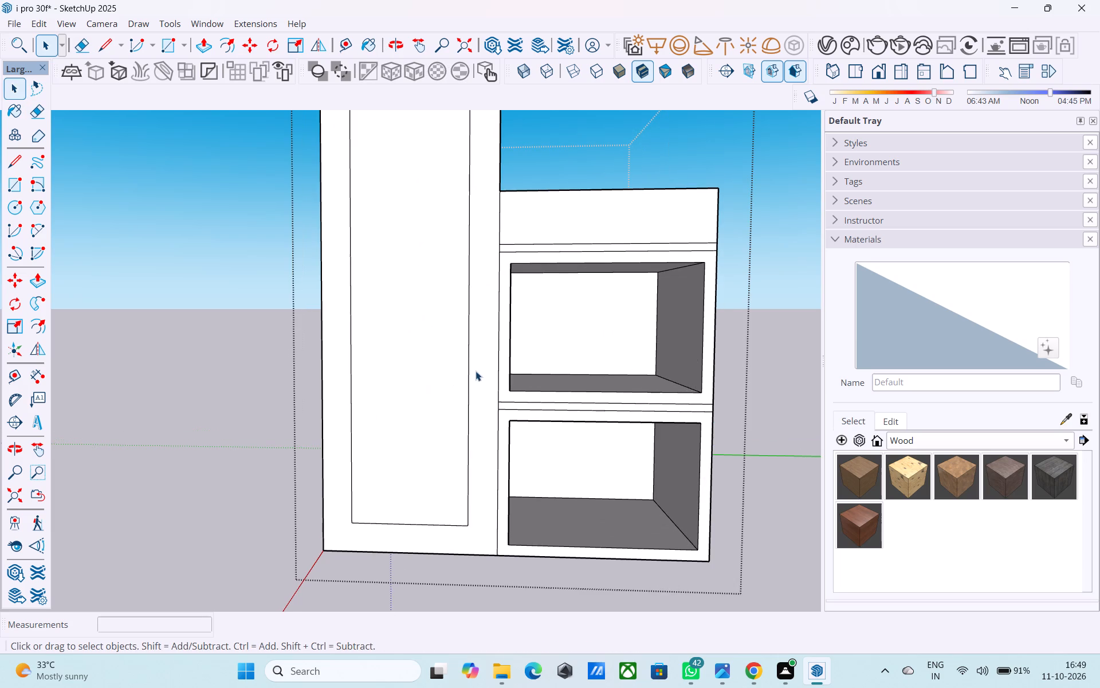
{"action": "left_click", "coordinate": [469, 371]}
{"action": "scroll", "coordinate": [462, 492], "scroll_direction": "down", "scroll_amount": 4}
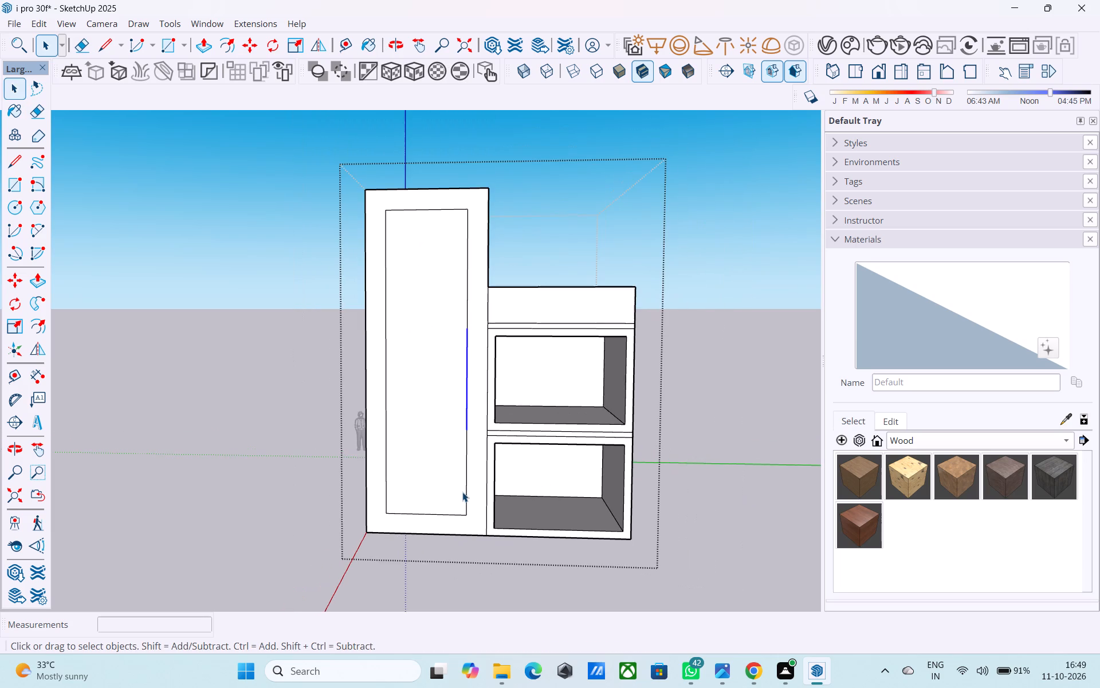
{"action": "scroll", "coordinate": [465, 485], "scroll_direction": "up", "scroll_amount": 2}
{"action": "left_click", "coordinate": [469, 486], "text": "shift"}
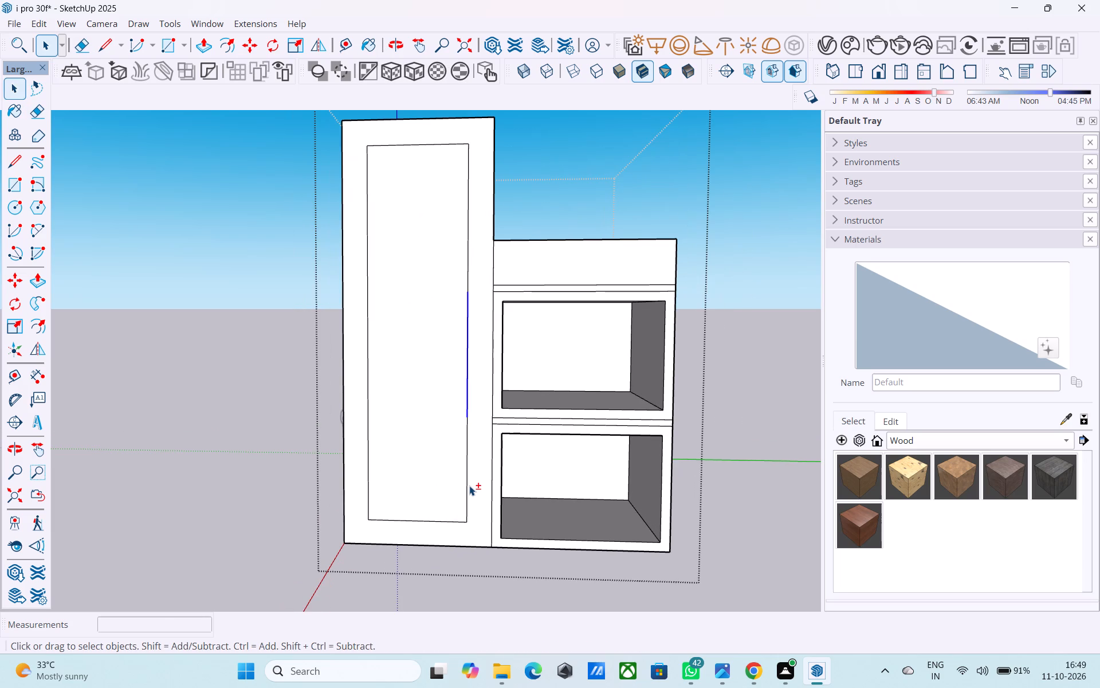
{"action": "left_click", "coordinate": [467, 420], "text": "shift"}
{"action": "left_click", "coordinate": [467, 287], "text": "shift"}
{"action": "left_click", "coordinate": [468, 230], "text": "shift"}
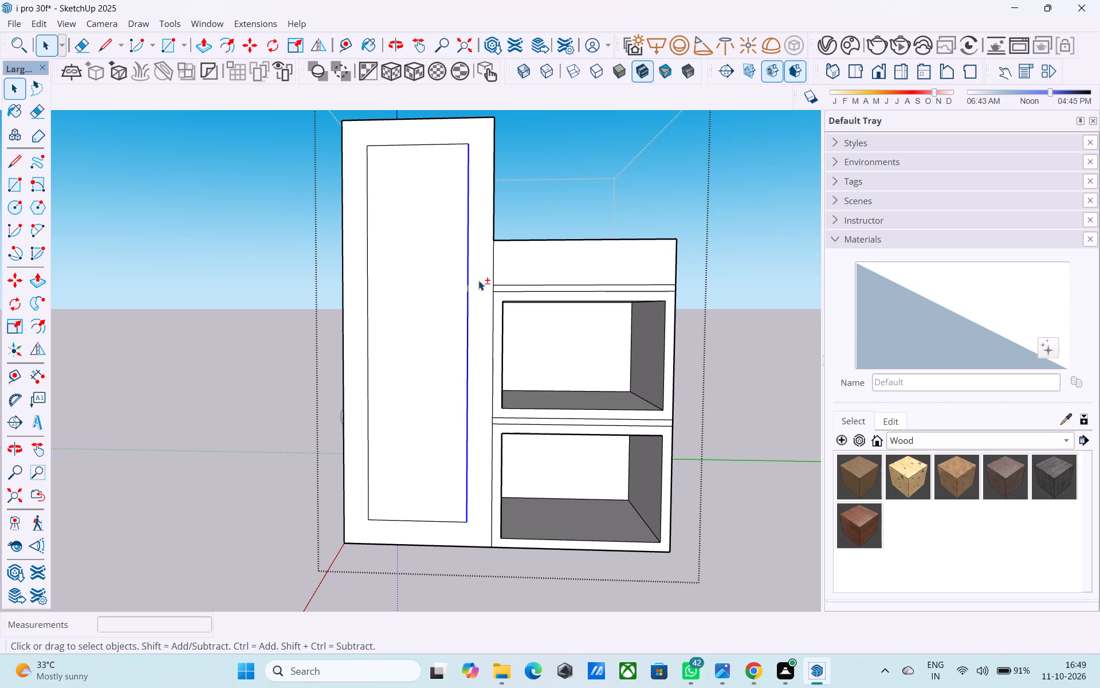
{"action": "scroll", "coordinate": [463, 299], "scroll_direction": "up", "scroll_amount": 3, "text": "shift"}
{"action": "left_click", "coordinate": [470, 284], "text": "shift"}
{"action": "scroll", "coordinate": [468, 284], "scroll_direction": "down", "scroll_amount": 5, "text": "shift"}
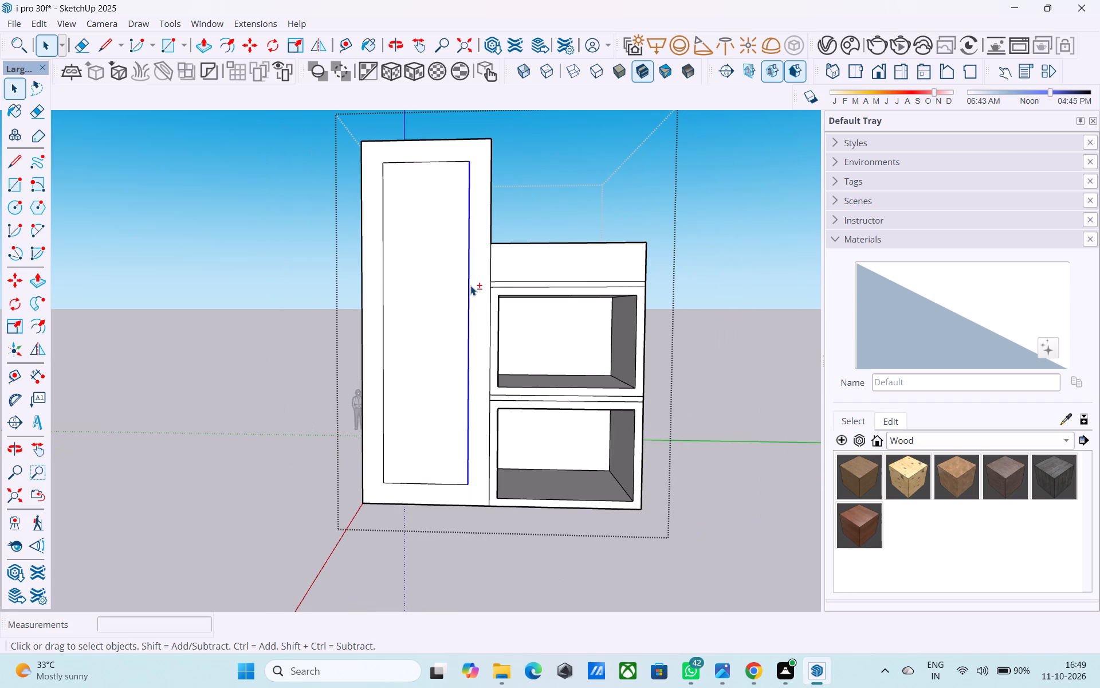
{"action": "key", "text": "m"}
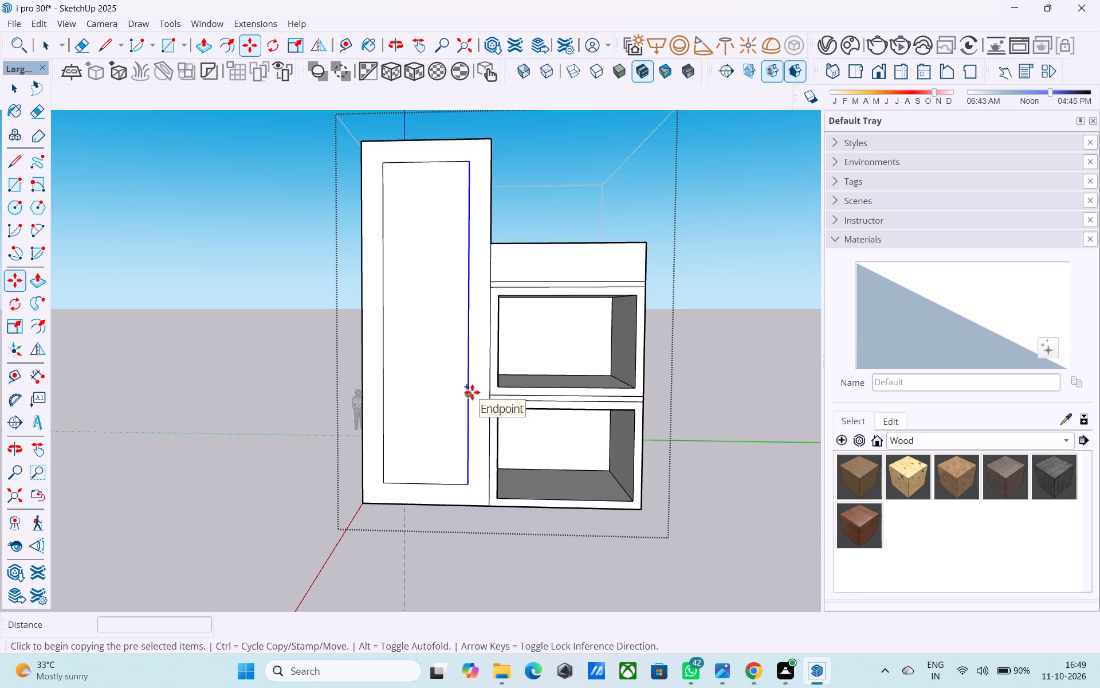
{"action": "left_click", "coordinate": [470, 485]}
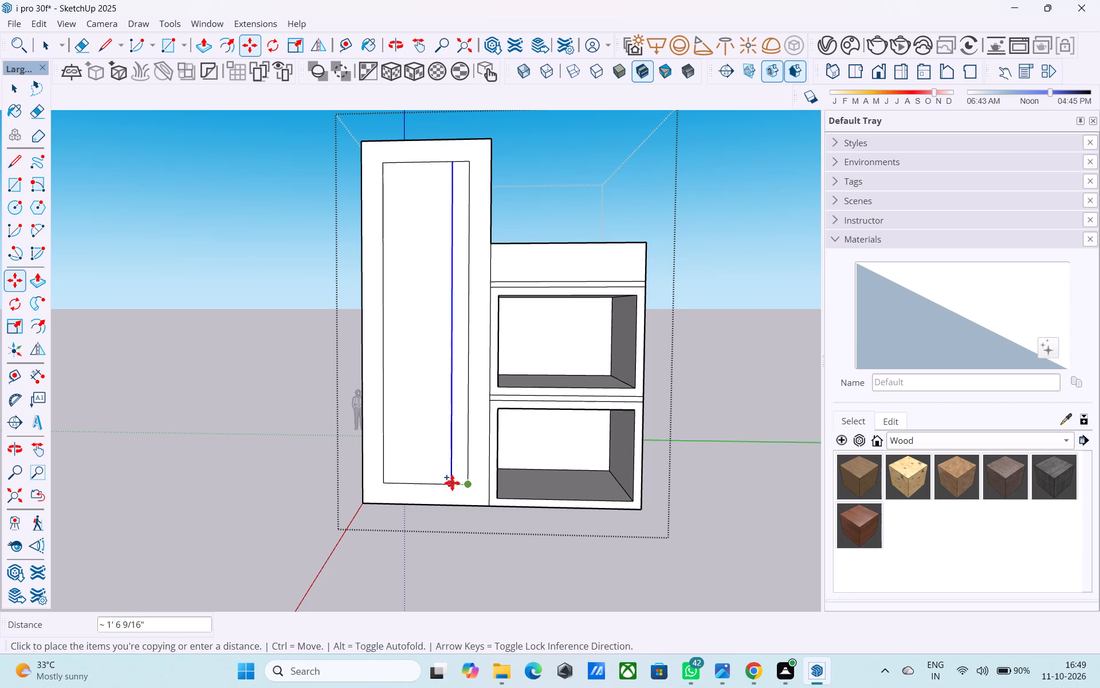
{"action": "type", "text": "1'"}
{"action": "key", "text": "Return"}
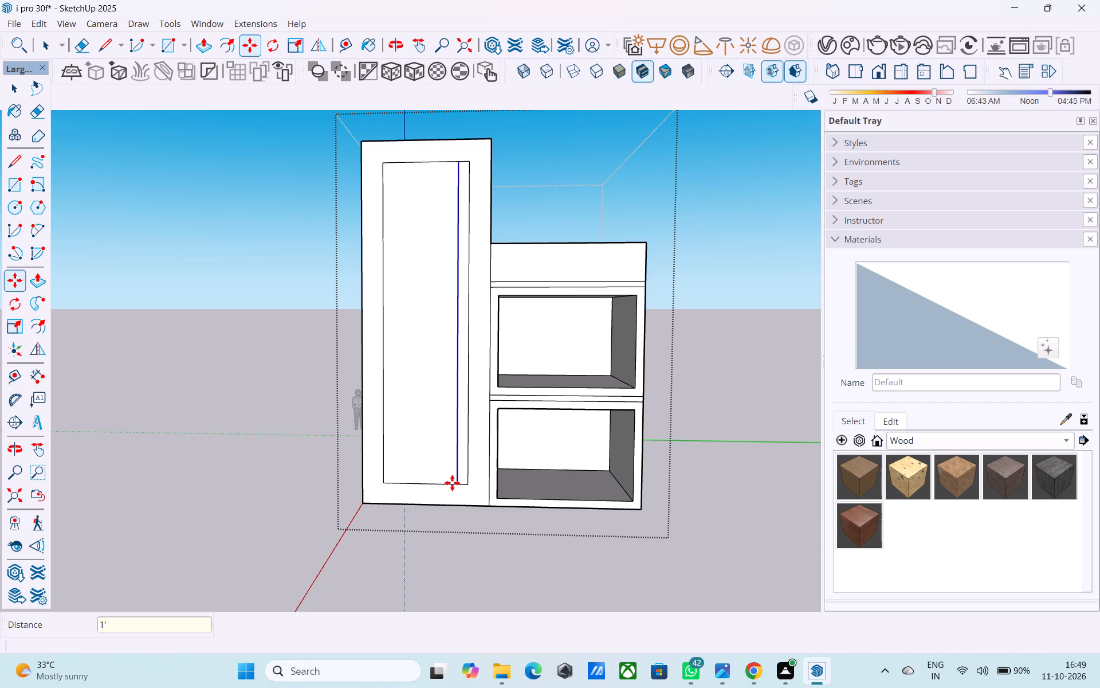
Copy the tower inset's opposite vertical edge 1' inward, on the side away from the floor openings.
{"action": "key", "text": "space"}
{"action": "left_click", "coordinate": [384, 444]}
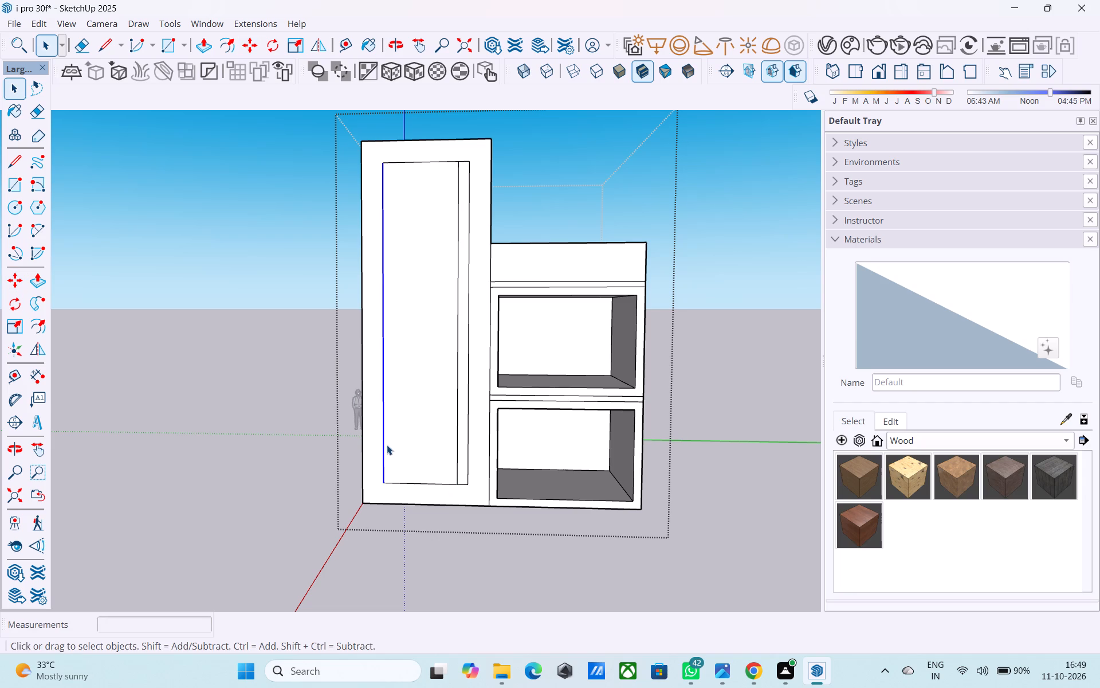
{"action": "key", "text": "m"}
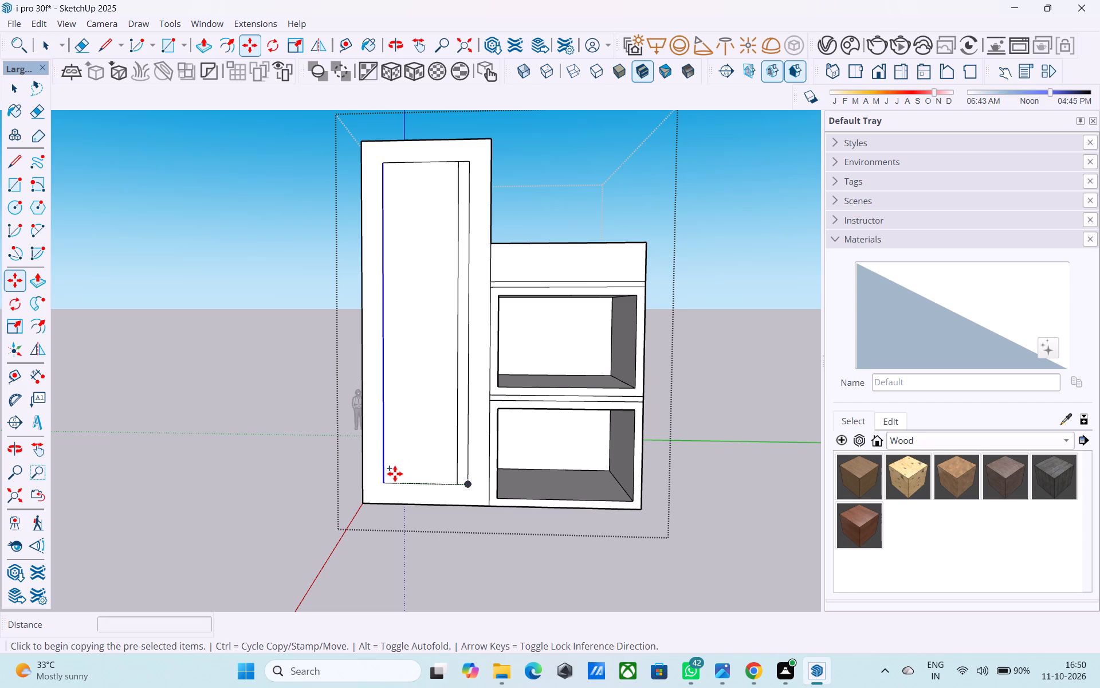
{"action": "left_click", "coordinate": [386, 483]}
{"action": "left_click", "coordinate": [396, 483]}
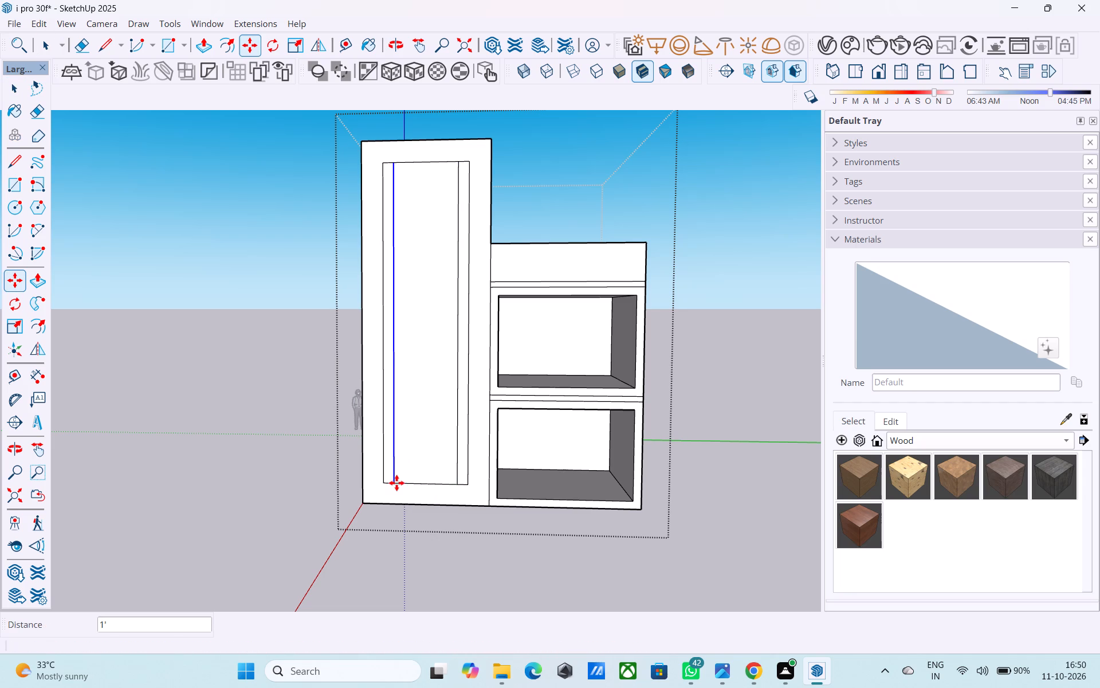
{"action": "key", "text": "space"}
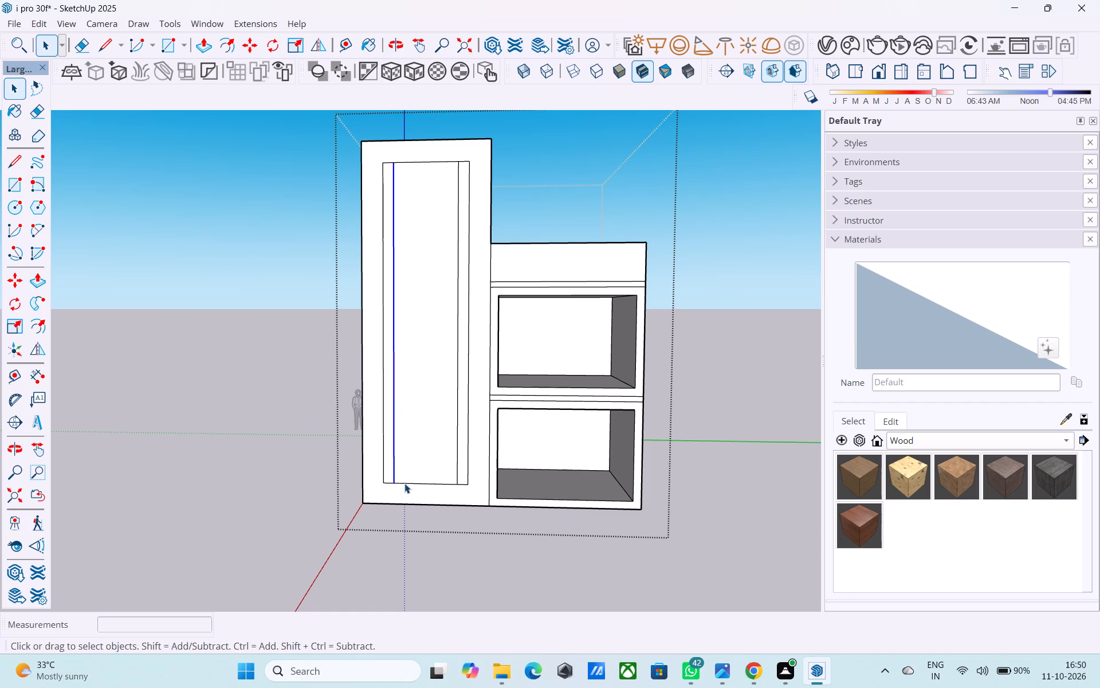
Copy the bottom edge segment between the tower inset's two inner verticals 1' upward.
{"action": "left_click", "coordinate": [404, 483]}
{"action": "key", "text": "m"}
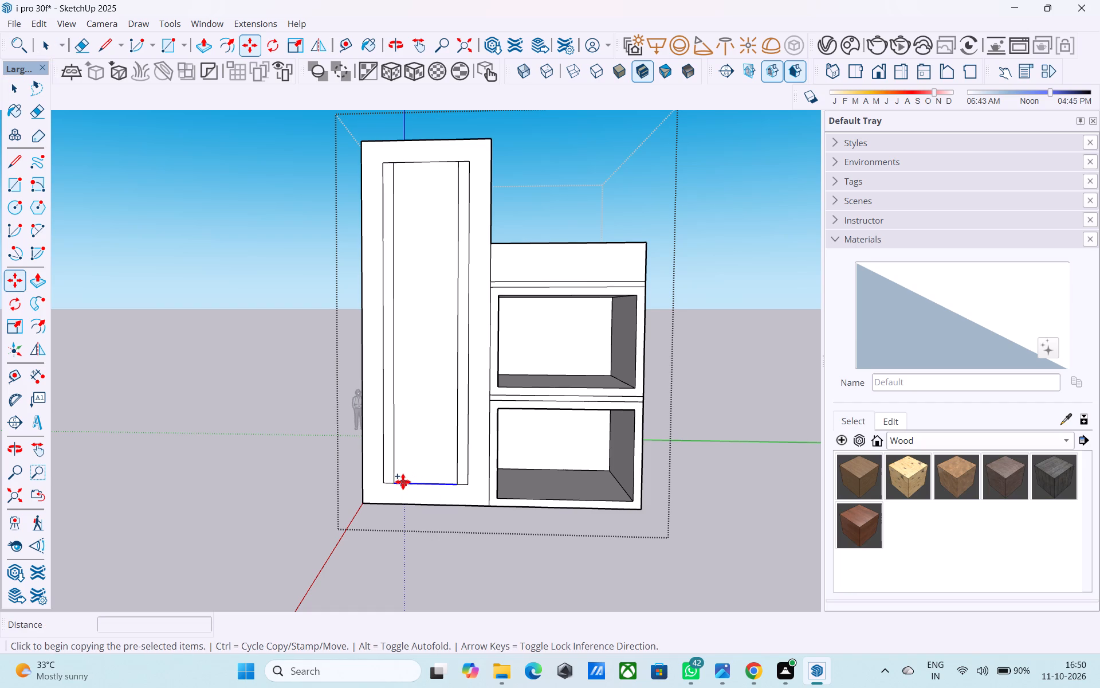
{"action": "left_click", "coordinate": [402, 482]}
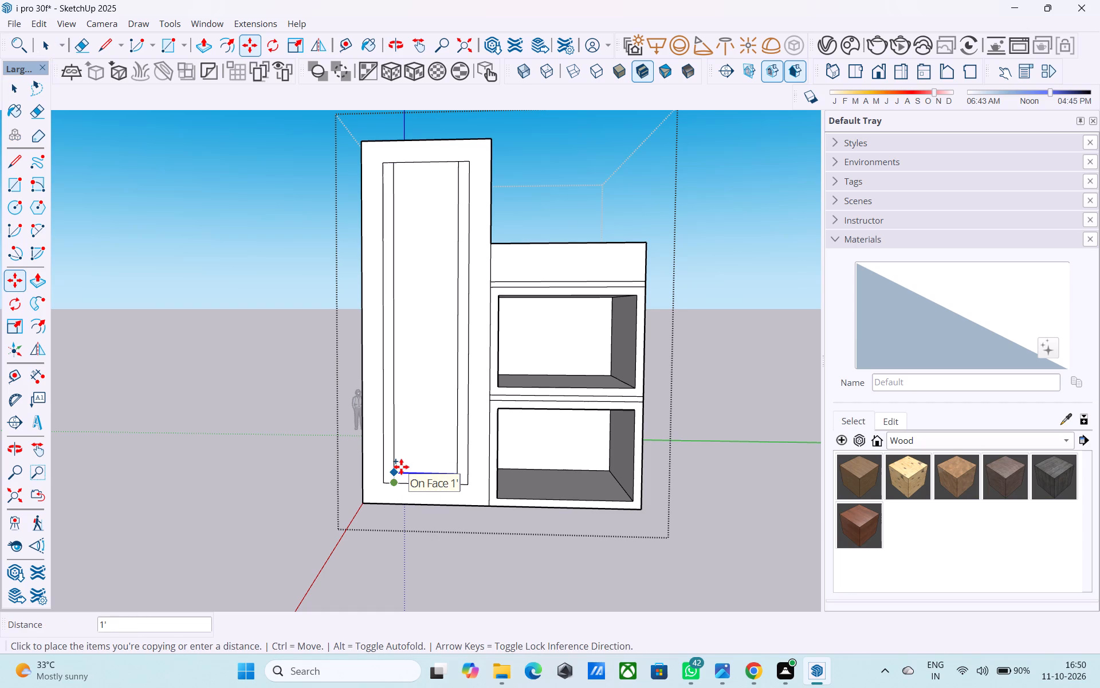
{"action": "left_click", "coordinate": [401, 467]}
{"action": "key", "text": "space"}
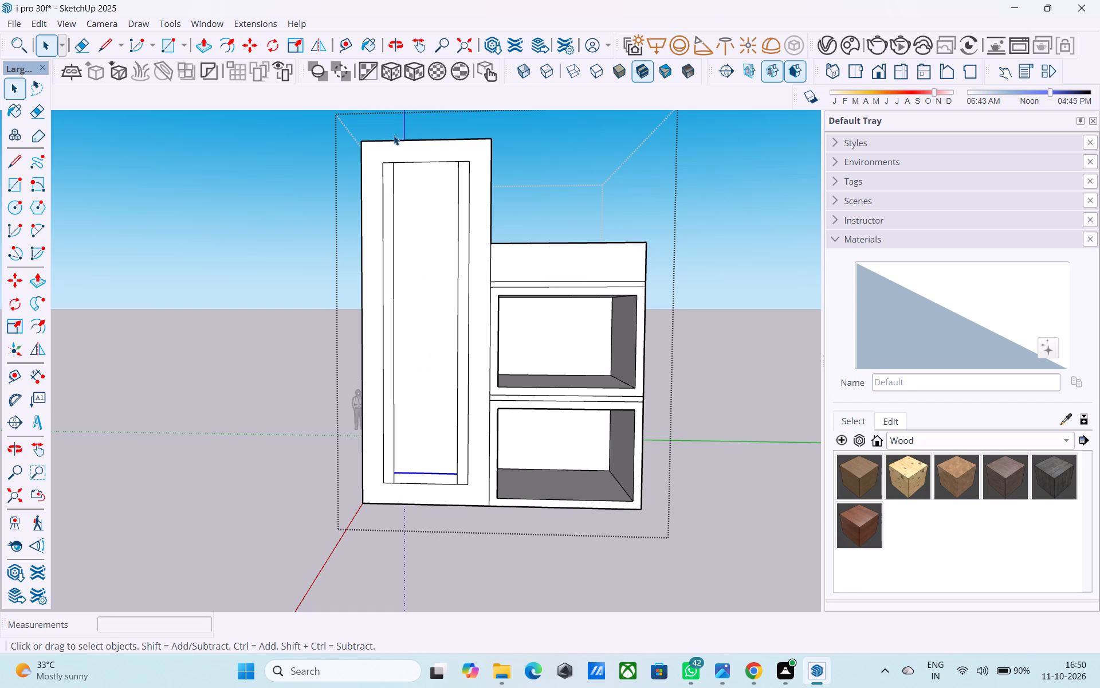
Copy the top edge segment between the tower inset's two inner verticals 3' 9" downward.
{"action": "left_click", "coordinate": [434, 163]}
{"action": "key", "text": "m"}
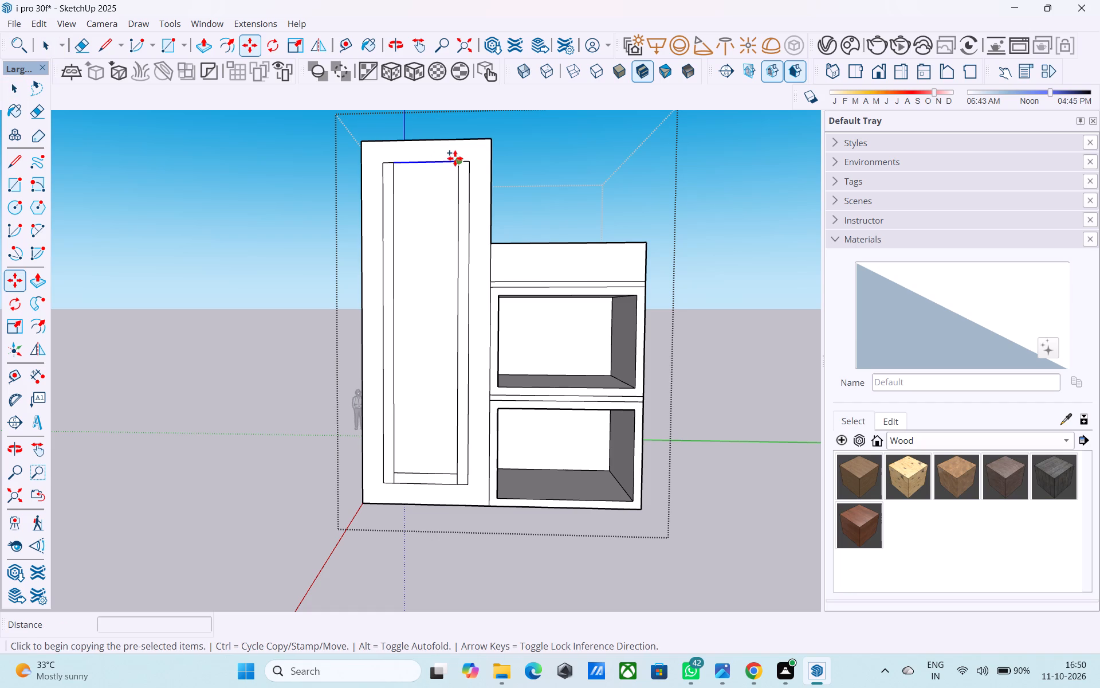
{"action": "left_click", "coordinate": [455, 158]}
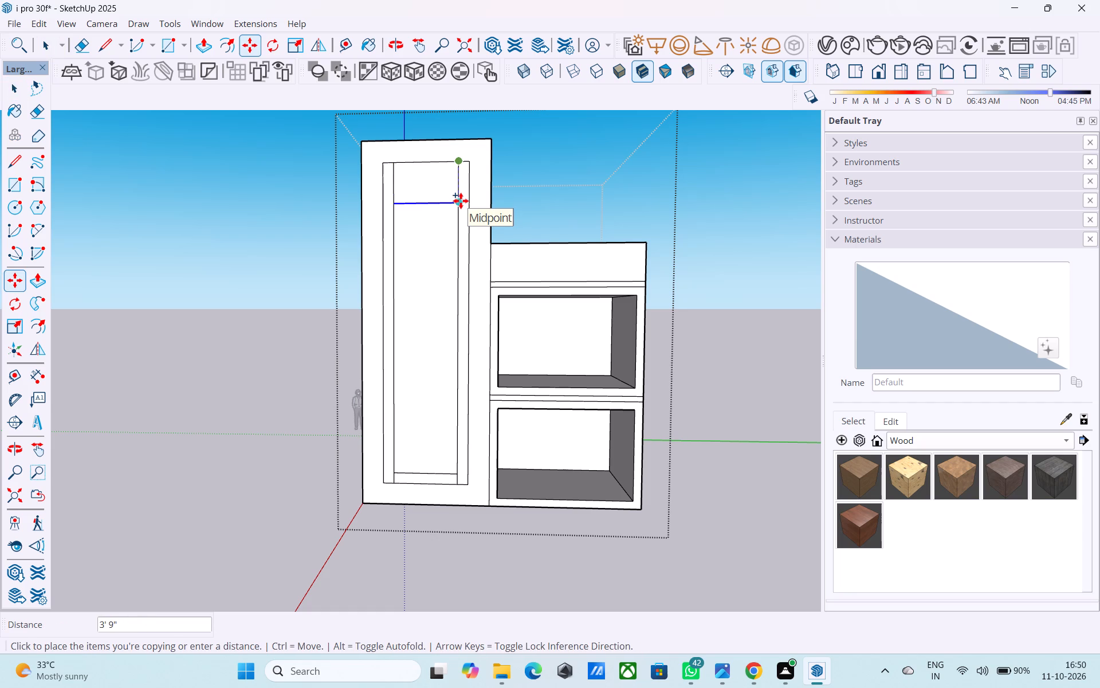
{"action": "left_click", "coordinate": [461, 201]}
{"action": "key", "text": "space"}
Erase the two inner vertical edge segments above the lowered top edge on the tower's inset face.
{"action": "key", "text": "e"}
{"action": "left_click_drag", "start_coordinate": [416, 194], "coordinate": [414, 193]}
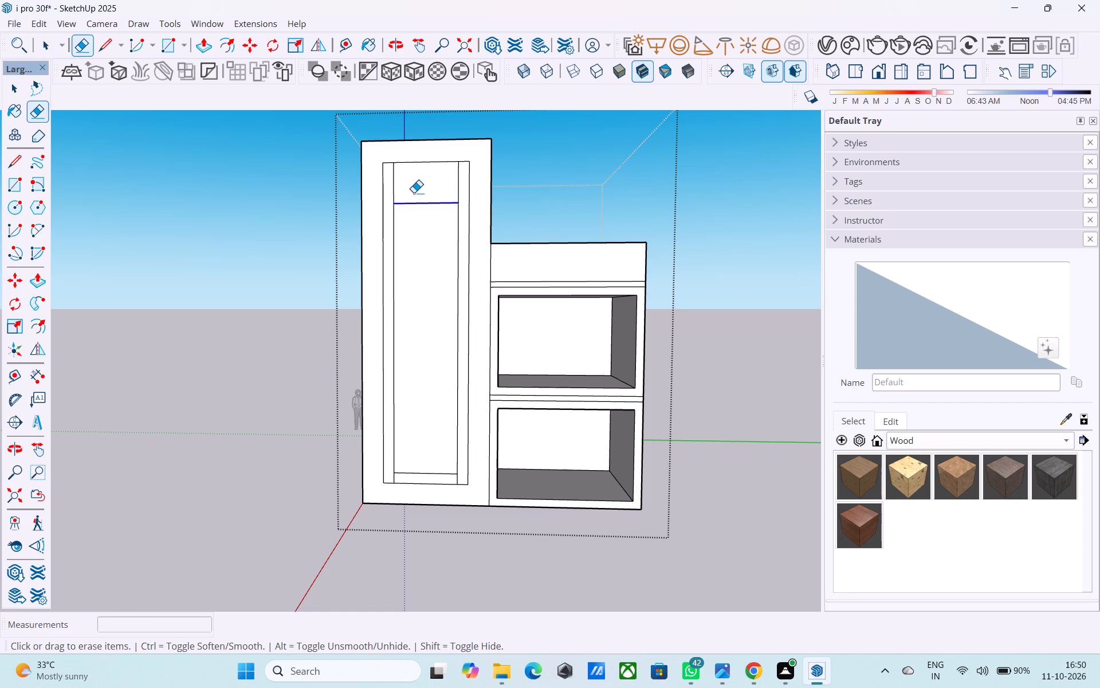
{"action": "left_click_drag", "start_coordinate": [414, 193], "coordinate": [393, 189]}
{"action": "left_click_drag", "start_coordinate": [462, 191], "coordinate": [455, 193]}
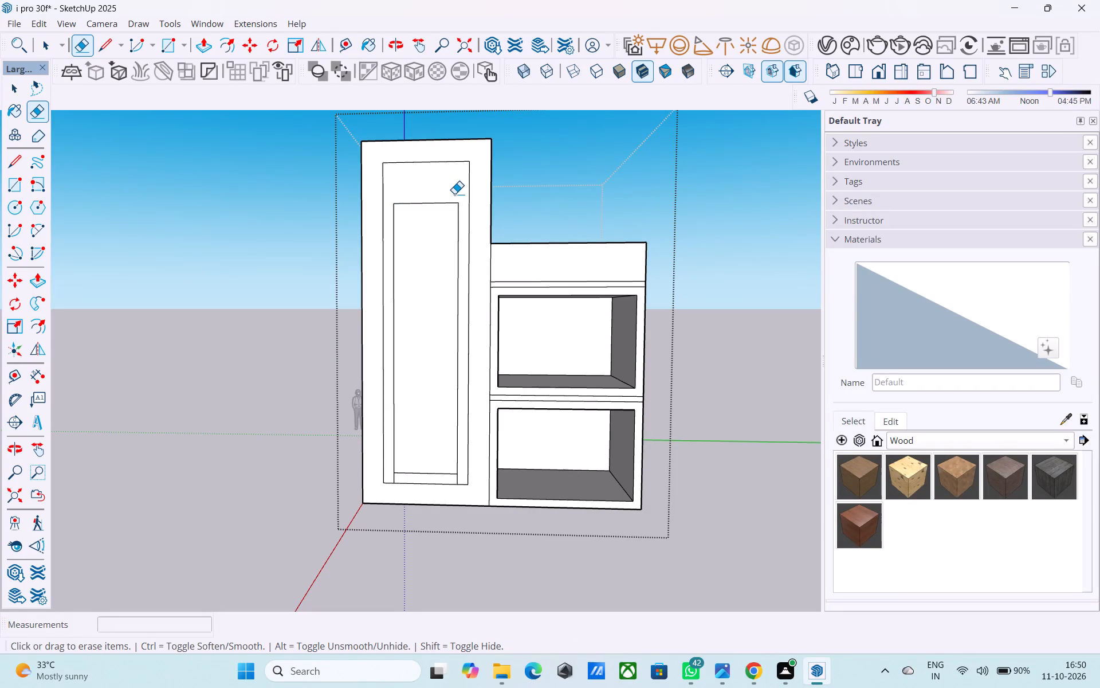
{"action": "key", "text": "space"}
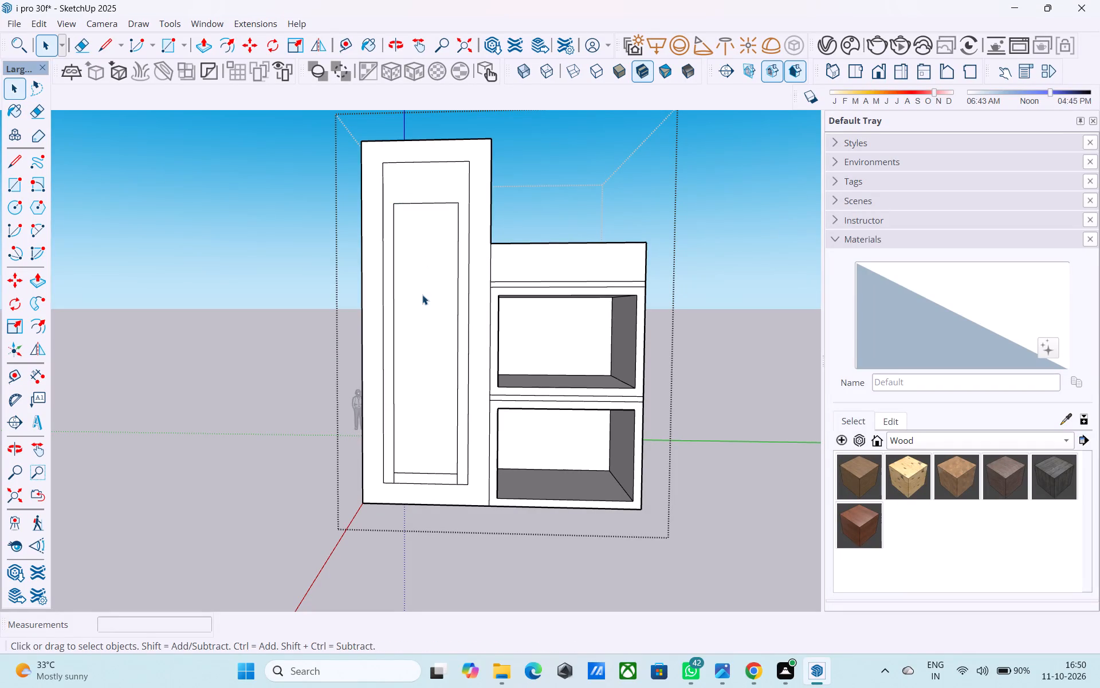
Offset the tall inner panel face on the tower's front 9" inward.
{"action": "left_click", "coordinate": [422, 295]}
{"action": "key", "text": "f"}
{"action": "left_click", "coordinate": [421, 288]}
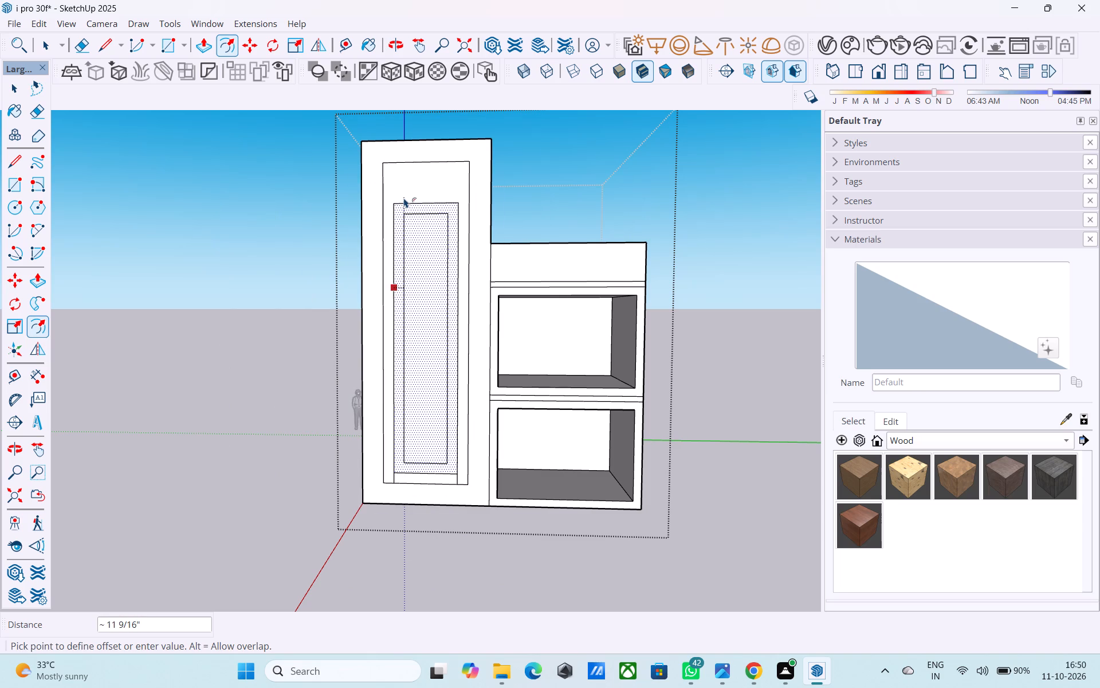
{"action": "key", "text": "9"}
{"action": "key", "text": "shift+quotedbl"}
{"action": "key", "text": "Return"}
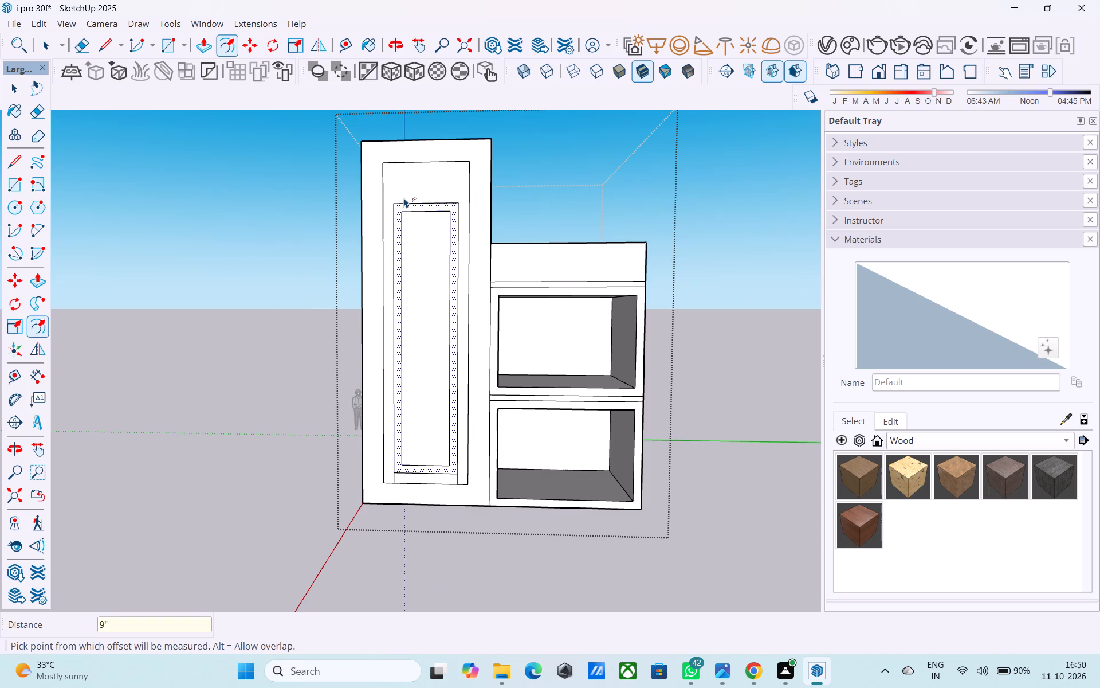
{"action": "key", "text": "Return"}
{"action": "key", "text": "space"}
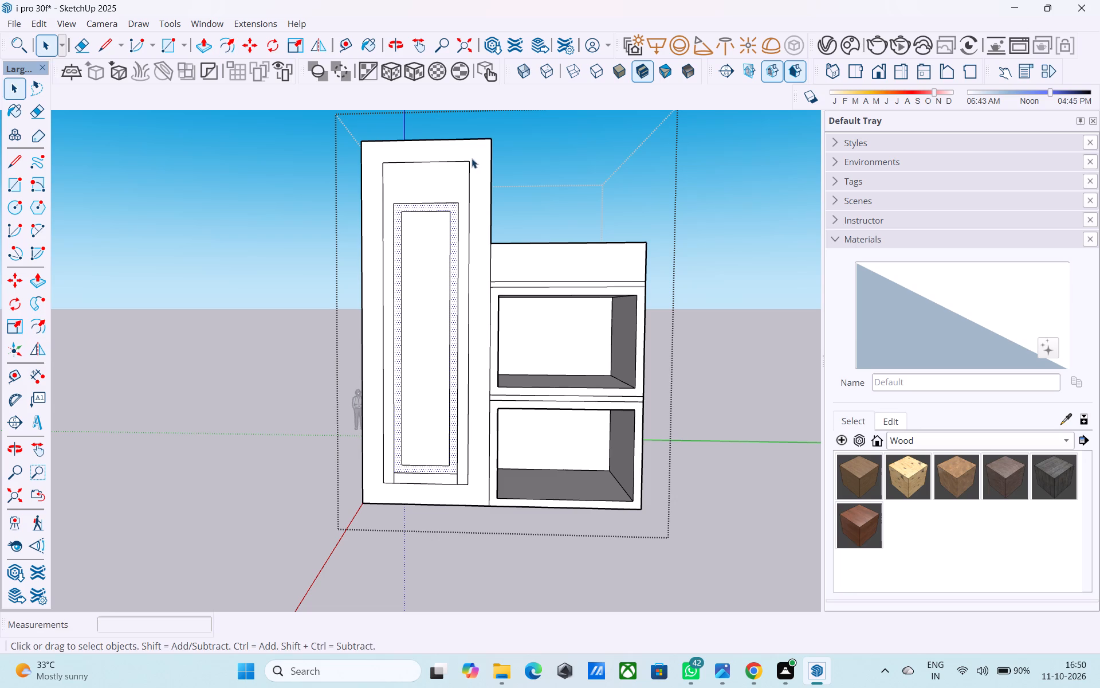
Offset the tower's outer front border face inward, trying 6", 9" and 1" before settling on 1'.
{"action": "left_click", "coordinate": [472, 158]}
{"action": "key", "text": "f"}
{"action": "left_click", "coordinate": [473, 157]}
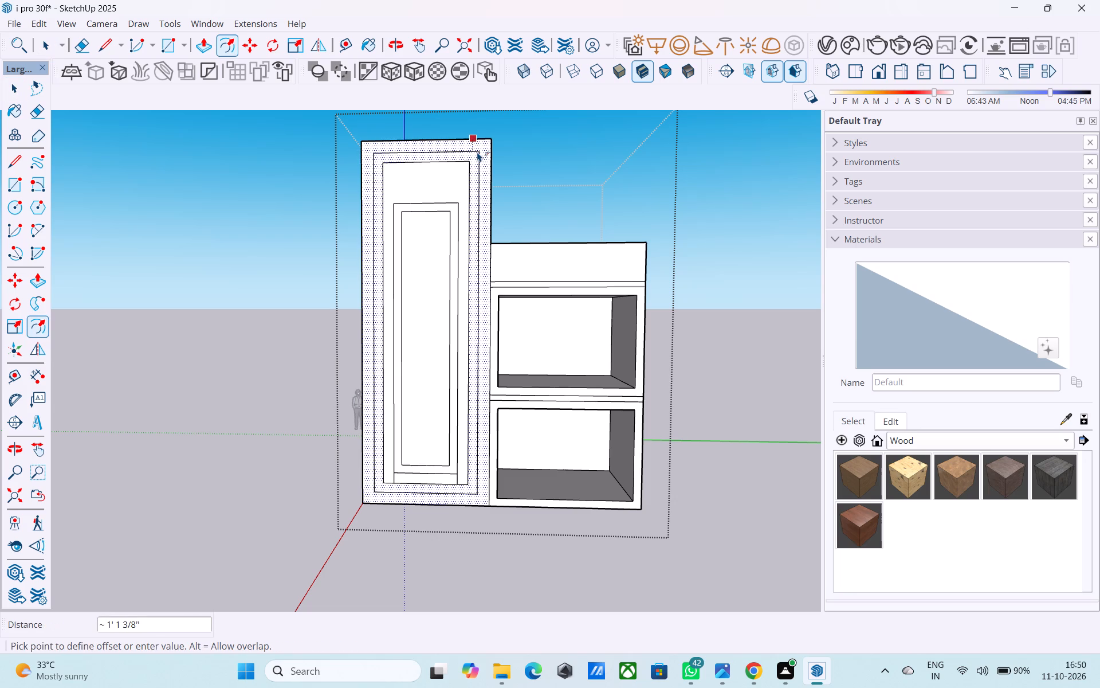
{"action": "type", "text": "6\""}
{"action": "key", "text": "Return"}
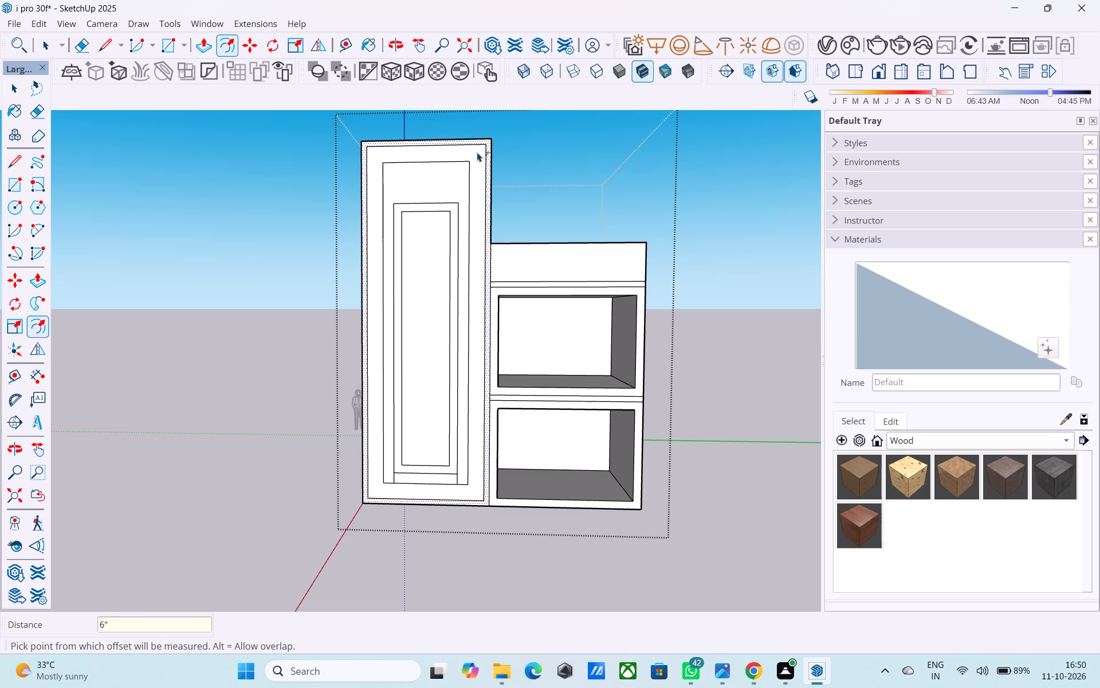
{"action": "type", "text": "6\""}
{"action": "key", "text": "Return"}
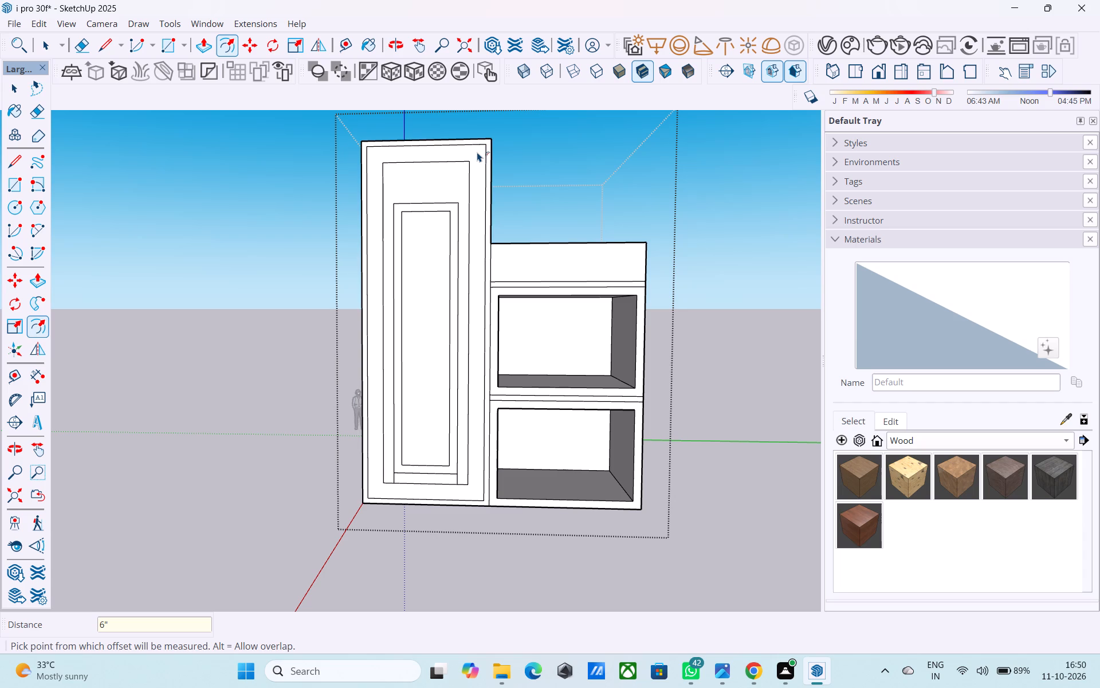
{"action": "type", "text": "9\""}
{"action": "key", "text": "Return"}
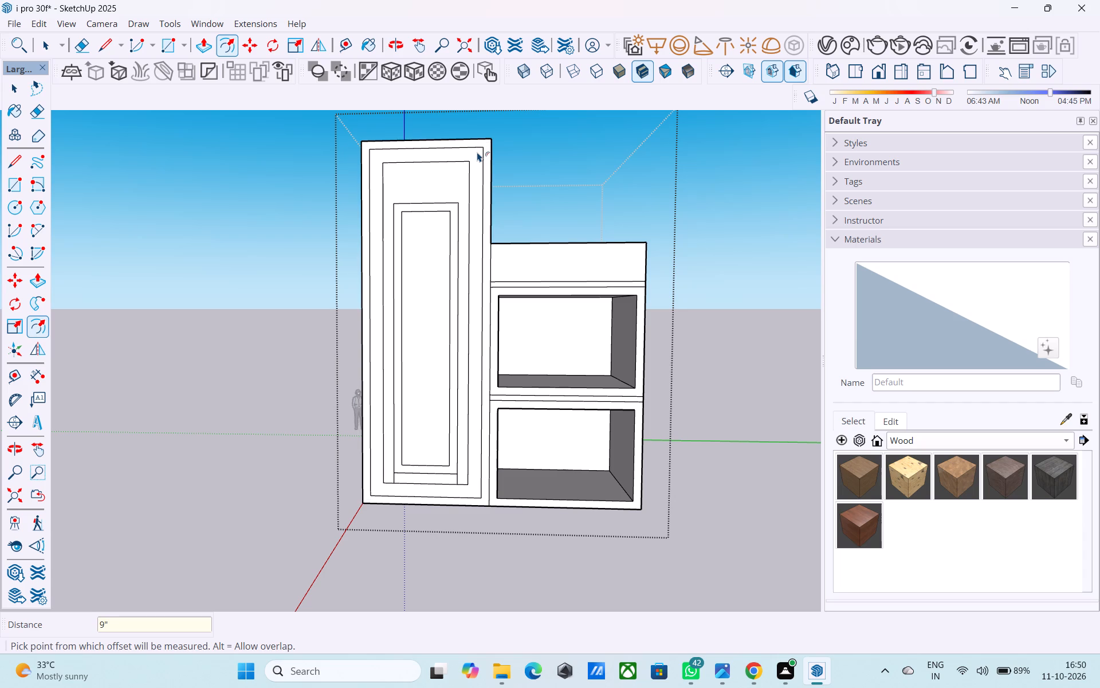
{"action": "type", "text": "1\""}
{"action": "key", "text": "Return"}
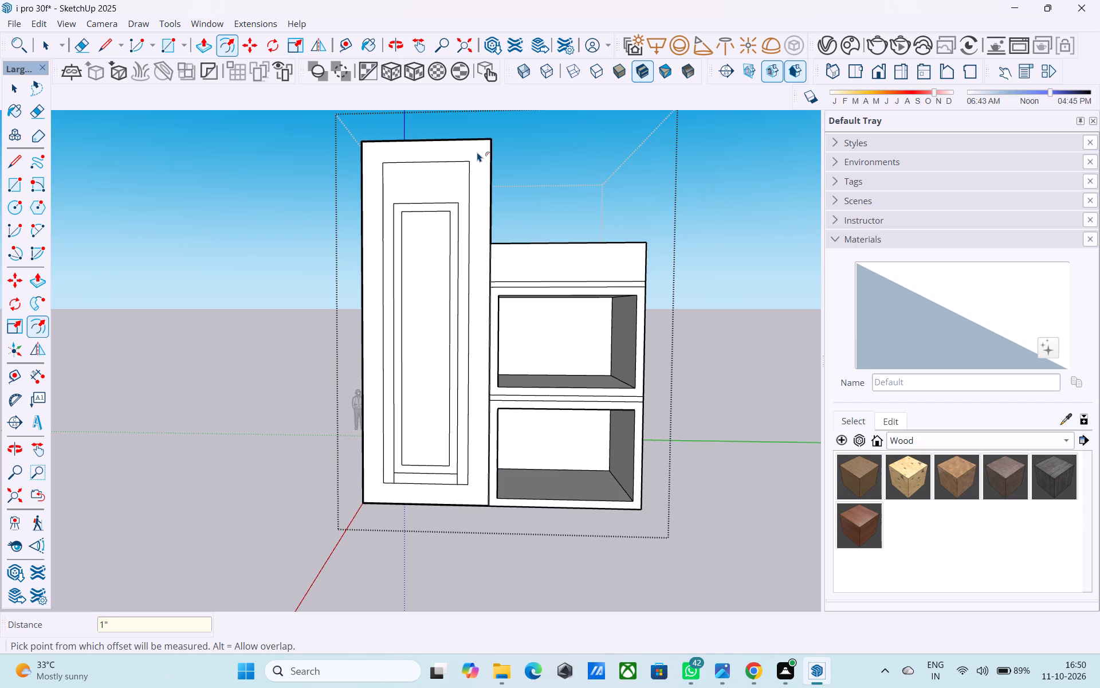
{"action": "type", "text": "1'"}
{"action": "key", "text": "Return"}
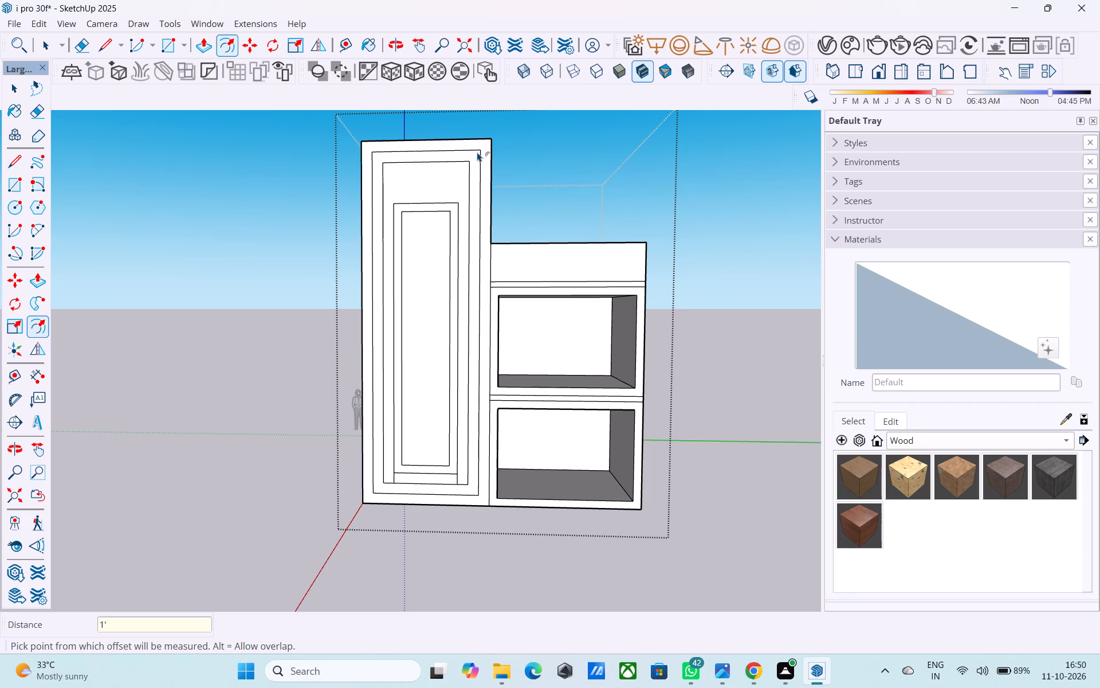
{"action": "key", "text": "space"}
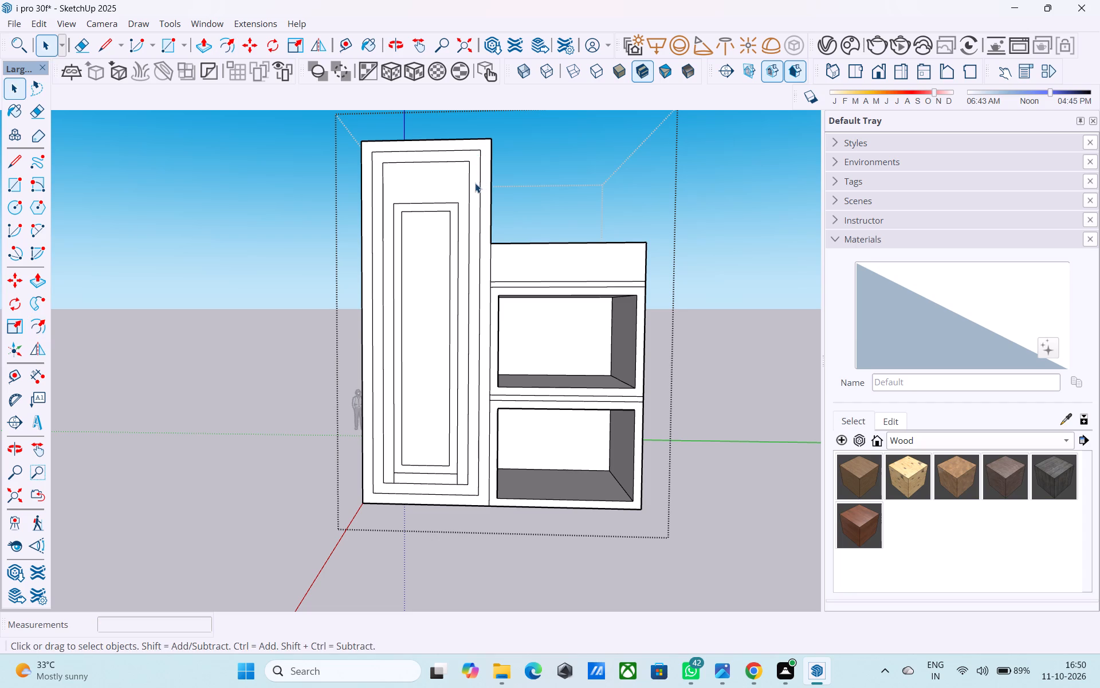
Pull the narrow border face just inside the outermost frame on the tower's front outward 6".
{"action": "left_click", "coordinate": [475, 183]}
{"action": "key", "text": "p"}
{"action": "left_click", "coordinate": [480, 183]}
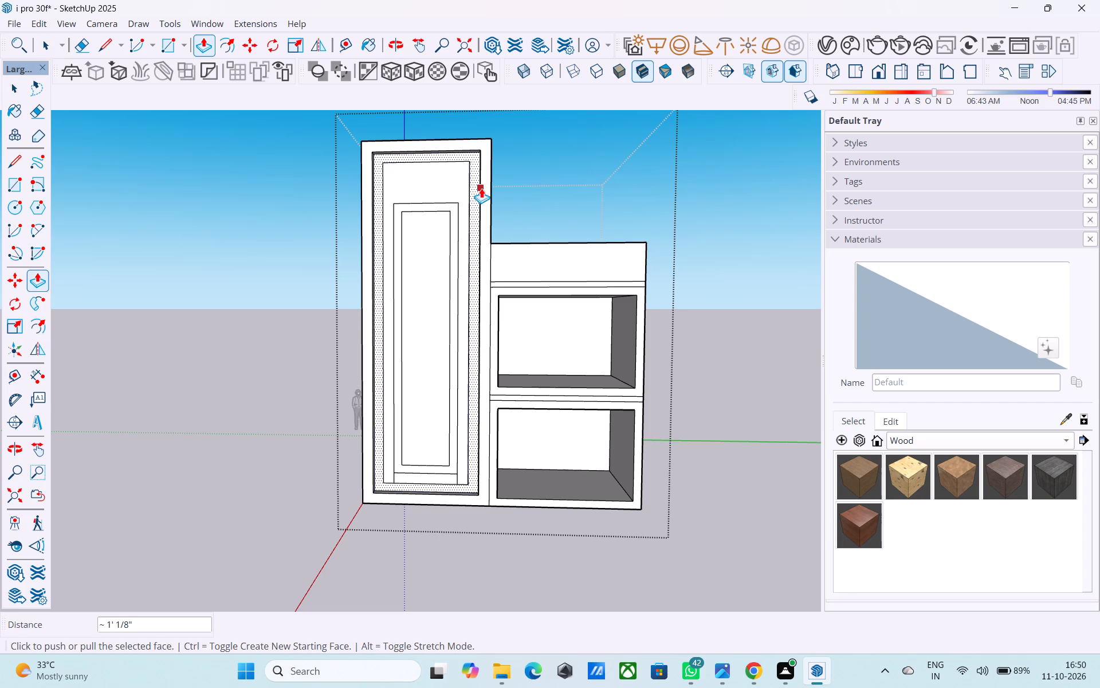
{"action": "middle_click_drag", "start_coordinate": [515, 179], "coordinate": [374, 263]}
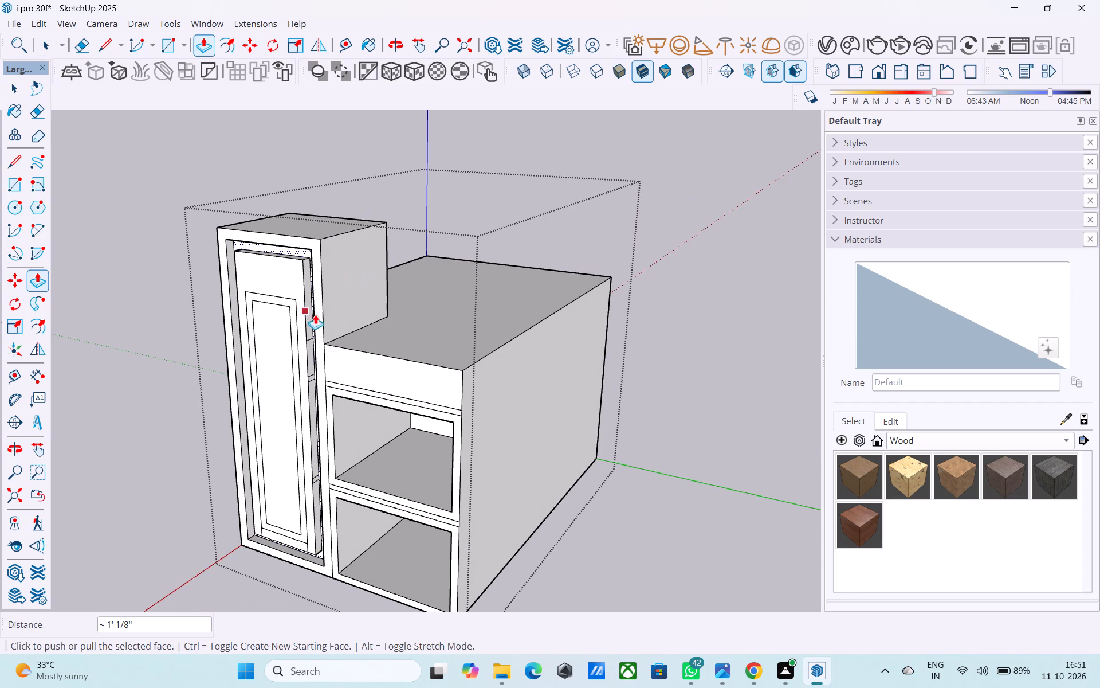
{"action": "key", "text": "ctrl+z"}
{"action": "scroll", "coordinate": [312, 283], "scroll_direction": "up", "scroll_amount": 4}
{"action": "left_click", "coordinate": [308, 283]}
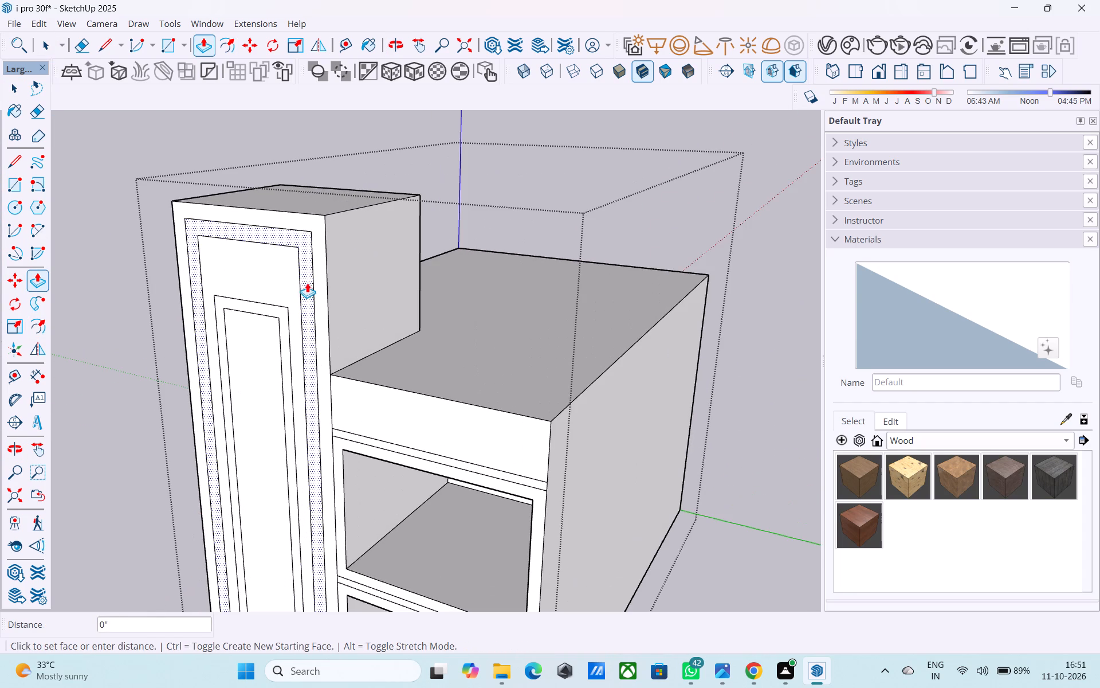
{"action": "type", "text": "6\""}
{"action": "key", "text": "Return"}
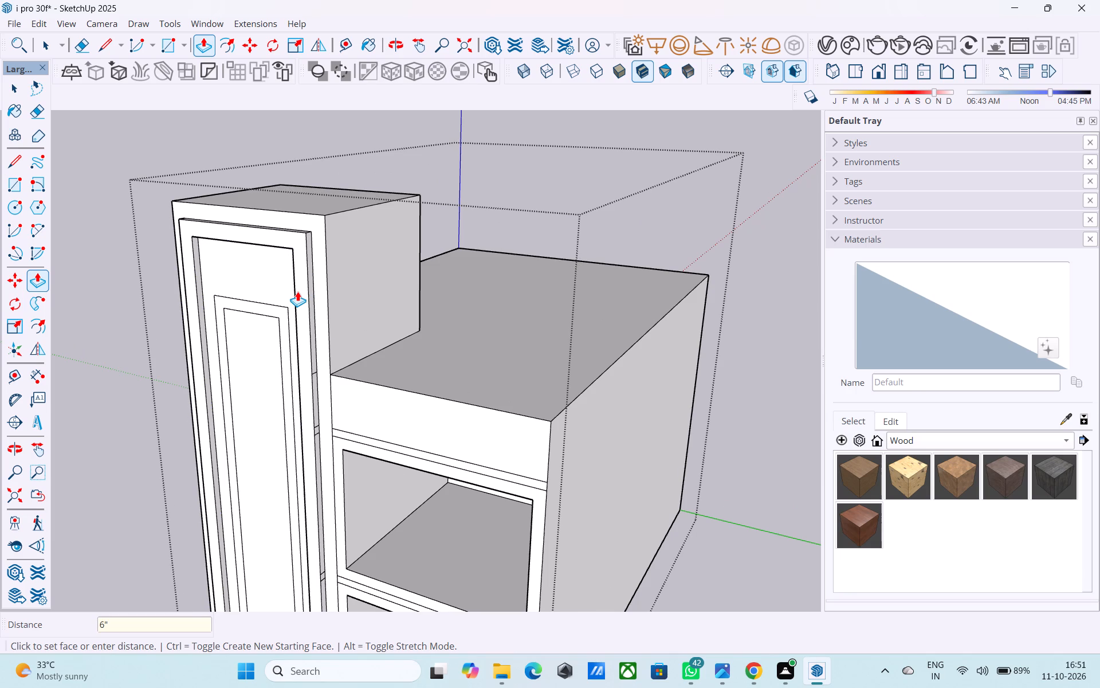
Erase the short stray edges crossing the raised border's outer side face, beside the upper floor slab and opening.
{"action": "scroll", "coordinate": [340, 363], "scroll_direction": "up", "scroll_amount": 5}
{"action": "key", "text": "e"}
{"action": "scroll", "coordinate": [296, 353], "scroll_direction": "up", "scroll_amount": 2}
{"action": "left_click", "coordinate": [280, 350]}
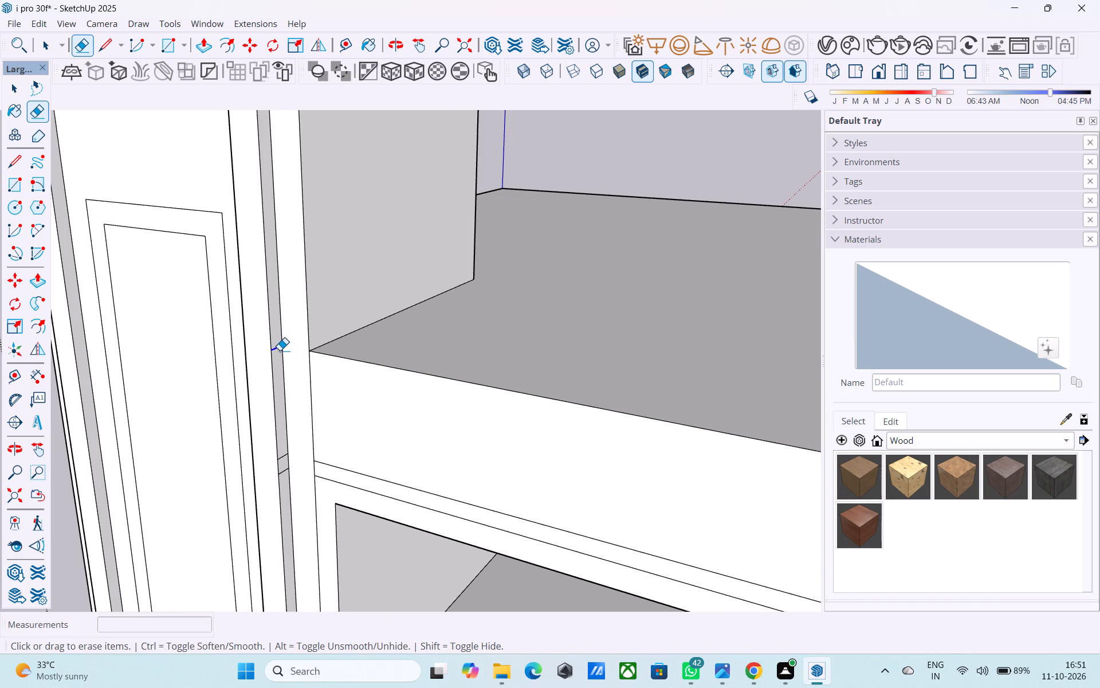
{"action": "middle_click_drag", "start_coordinate": [311, 372], "coordinate": [372, 171]}
{"action": "scroll", "coordinate": [325, 292], "scroll_direction": "up", "scroll_amount": 4}
{"action": "left_click", "coordinate": [347, 255]}
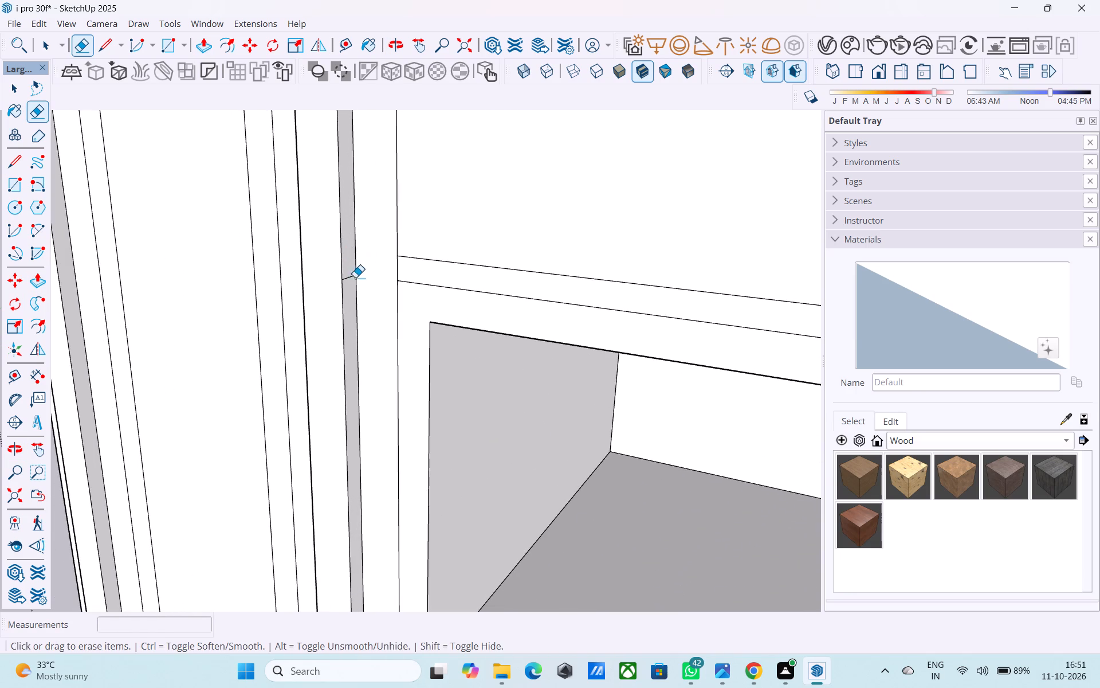
{"action": "left_click", "coordinate": [356, 281]}
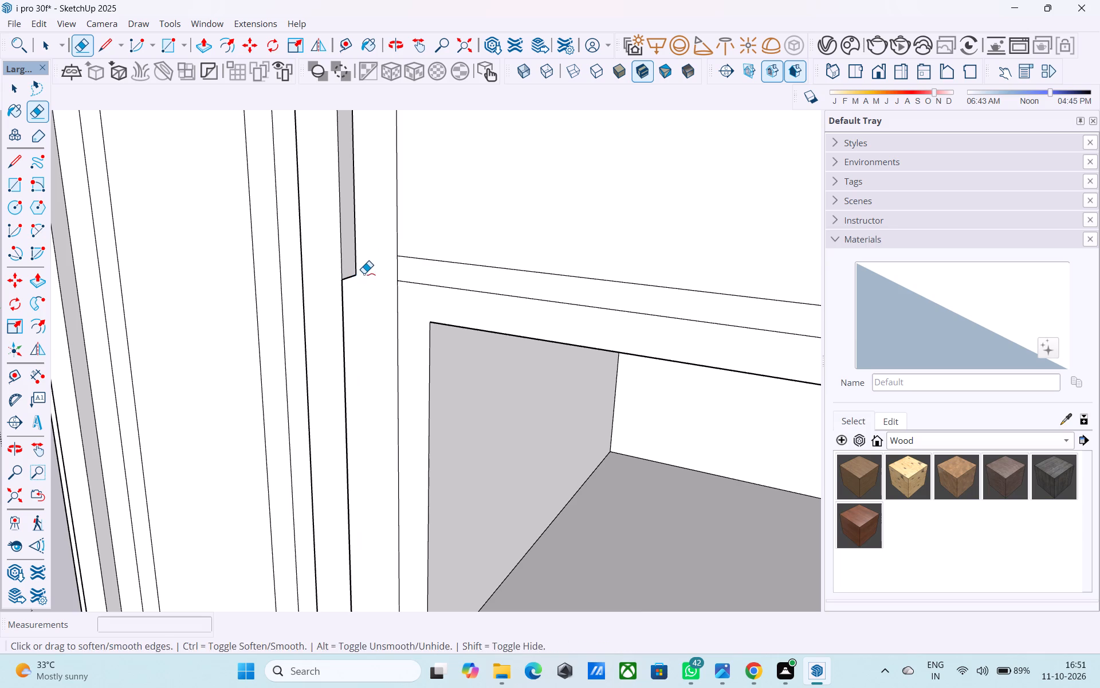
{"action": "key", "text": "ctrl+z"}
{"action": "scroll", "coordinate": [364, 271], "scroll_direction": "up", "scroll_amount": 4}
{"action": "left_click", "coordinate": [340, 289]}
{"action": "left_click_drag", "start_coordinate": [343, 281], "coordinate": [343, 290]}
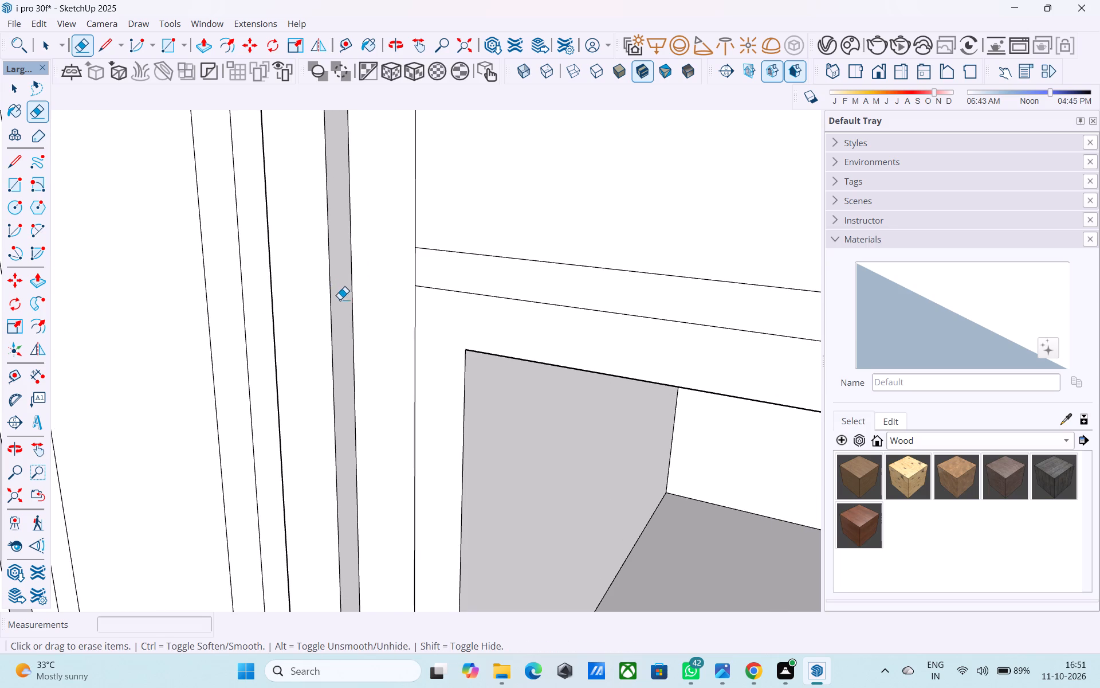
Erase the short stray edges crossing the raised border's inner side face around the upper floor levels.
{"action": "scroll", "coordinate": [340, 287], "scroll_direction": "down", "scroll_amount": 19}
{"action": "middle_click_drag", "start_coordinate": [311, 289], "coordinate": [557, 298]}
{"action": "scroll", "coordinate": [672, 286], "scroll_direction": "up", "scroll_amount": 2}
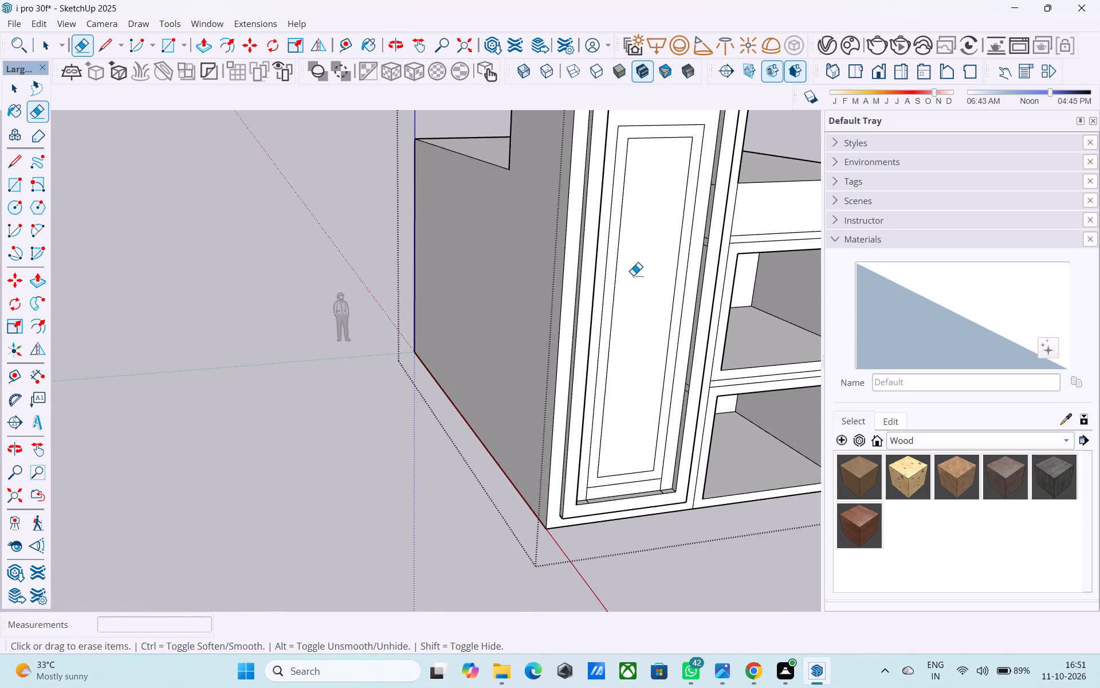
{"action": "scroll", "coordinate": [633, 275], "scroll_direction": "up", "scroll_amount": 1}
{"action": "middle_click_drag", "start_coordinate": [627, 275], "coordinate": [642, 347]}
{"action": "scroll", "coordinate": [806, 345], "scroll_direction": "up", "scroll_amount": 5}
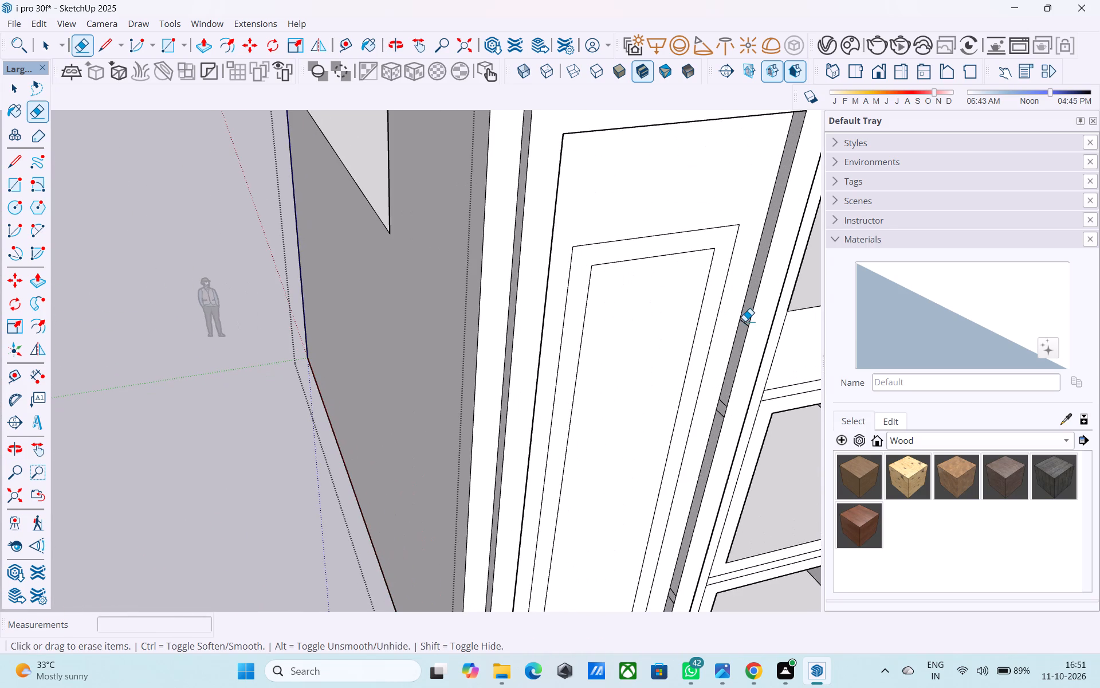
{"action": "left_click_drag", "start_coordinate": [745, 321], "coordinate": [743, 328]}
{"action": "left_click", "coordinate": [724, 403]}
{"action": "left_click", "coordinate": [719, 415]}
Erase the two short stray edges on the border's inner side face at the slab between the two floor openings.
{"action": "key", "text": "space"}
{"action": "scroll", "coordinate": [706, 402], "scroll_direction": "down", "scroll_amount": 3}
{"action": "middle_click_drag", "start_coordinate": [704, 403], "coordinate": [647, 233], "text": "shift"}
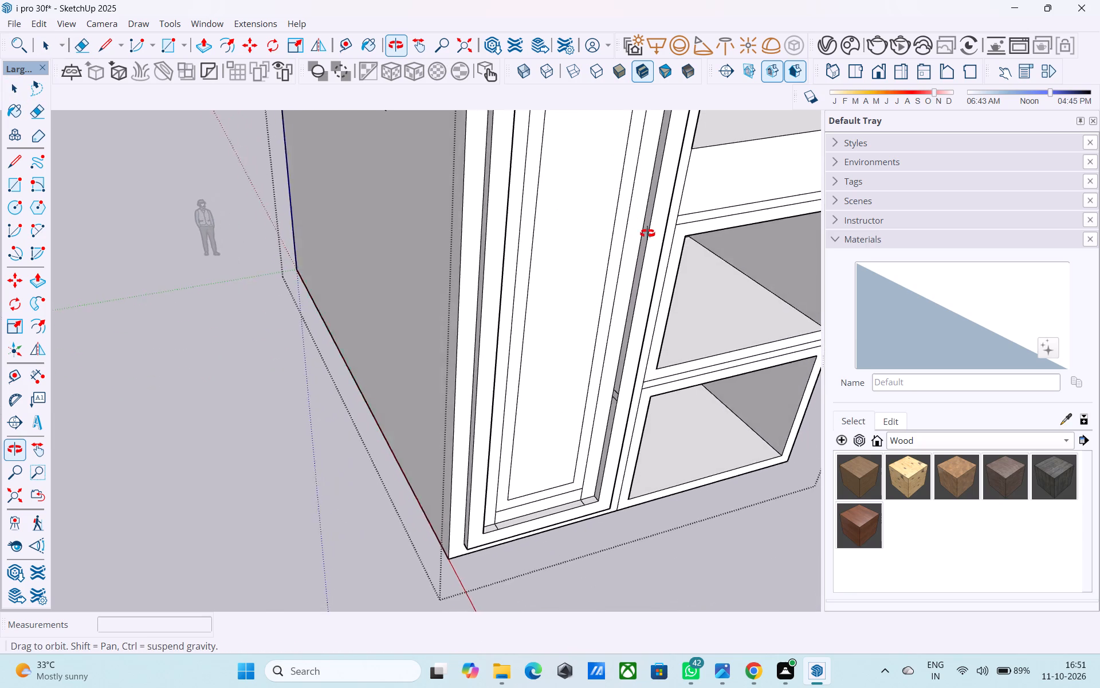
{"action": "middle_click_drag", "start_coordinate": [647, 233], "coordinate": [655, 247], "text": "shift"}
{"action": "scroll", "coordinate": [622, 386], "scroll_direction": "up", "scroll_amount": 5}
{"action": "middle_click_drag", "start_coordinate": [626, 407], "coordinate": [657, 407]}
{"action": "key", "text": "e"}
{"action": "scroll", "coordinate": [654, 403], "scroll_direction": "up", "scroll_amount": 4}
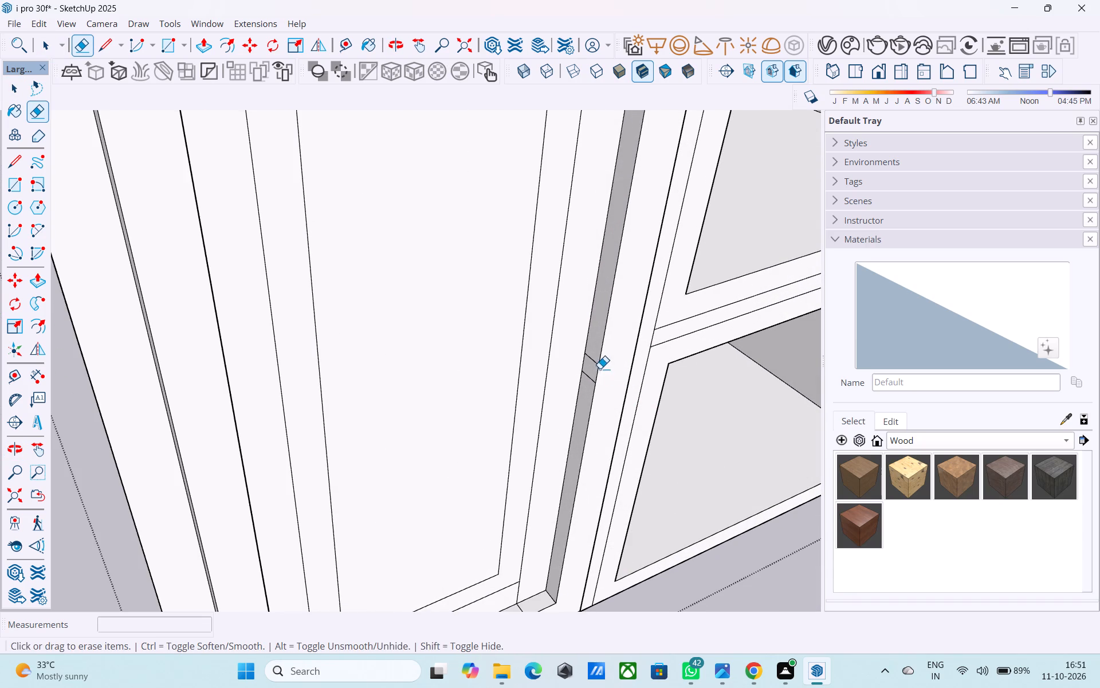
{"action": "left_click", "coordinate": [595, 361]}
{"action": "left_click", "coordinate": [588, 378]}
Erase the short edges running from the inner frame's two lower corners down and across the border's bottom ledge.
{"action": "middle_click_drag", "start_coordinate": [586, 387], "coordinate": [603, 131]}
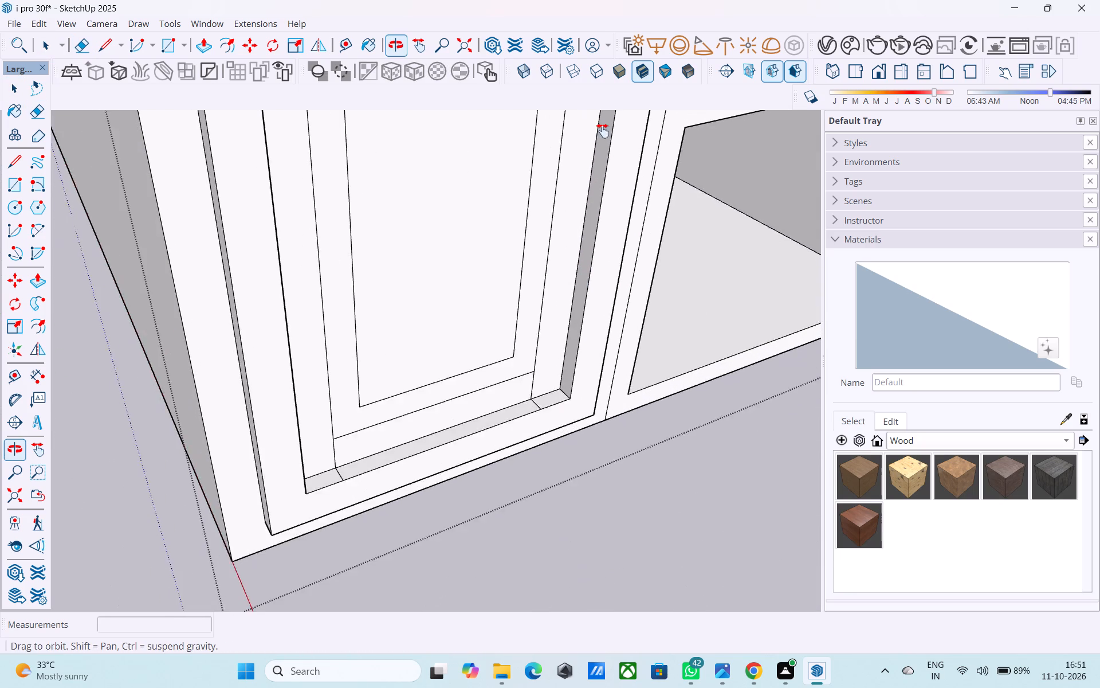
{"action": "middle_click_drag", "start_coordinate": [603, 131], "coordinate": [623, 188]}
{"action": "scroll", "coordinate": [518, 350], "scroll_direction": "up", "scroll_amount": 4}
{"action": "left_click", "coordinate": [535, 370]}
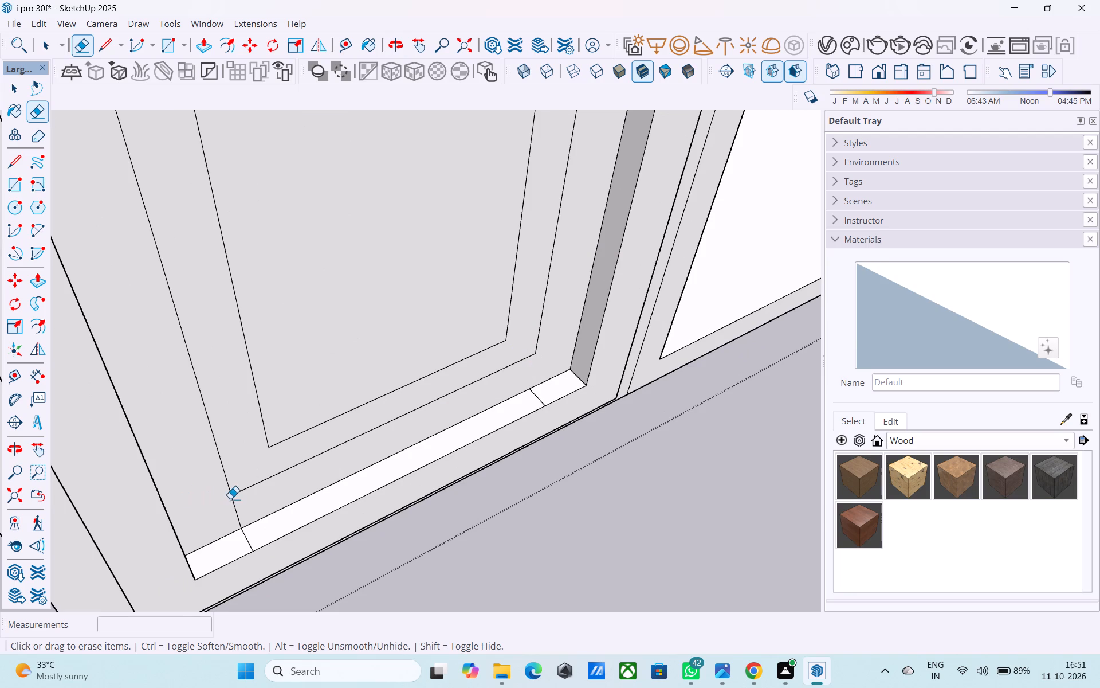
{"action": "left_click", "coordinate": [233, 504]}
{"action": "left_click_drag", "start_coordinate": [257, 539], "coordinate": [243, 542]}
{"action": "left_click", "coordinate": [543, 404]}
Pull the narrow frame face around the tower's innermost panel outward 6".
{"action": "scroll", "coordinate": [562, 391], "scroll_direction": "down", "scroll_amount": 5}
{"action": "key", "text": "space"}
{"action": "left_click", "coordinate": [542, 358]}
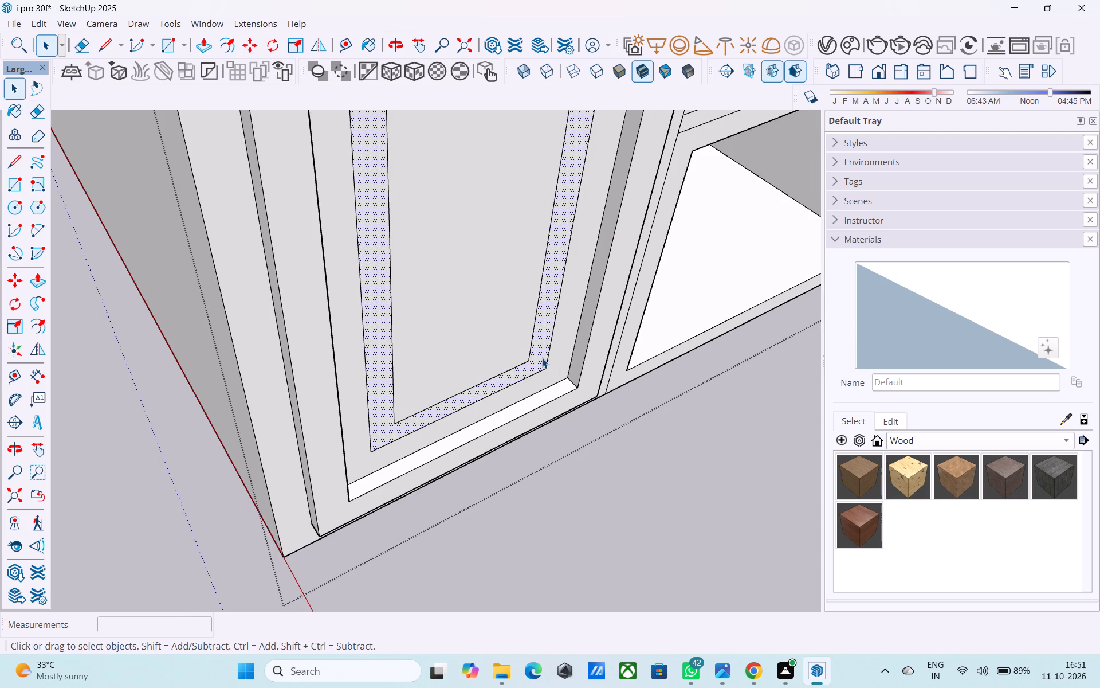
{"action": "key", "text": "p"}
{"action": "left_click", "coordinate": [541, 358]}
{"action": "type", "text": "6\"'"}
{"action": "key", "text": "Return"}
{"action": "type", "text": "6\""}
{"action": "key", "text": "Return"}
{"action": "key", "text": "space"}
Inspect the tower's raised nested frames and the adjoining floor openings from the front and side.
{"action": "scroll", "coordinate": [556, 375], "scroll_direction": "down", "scroll_amount": 6}
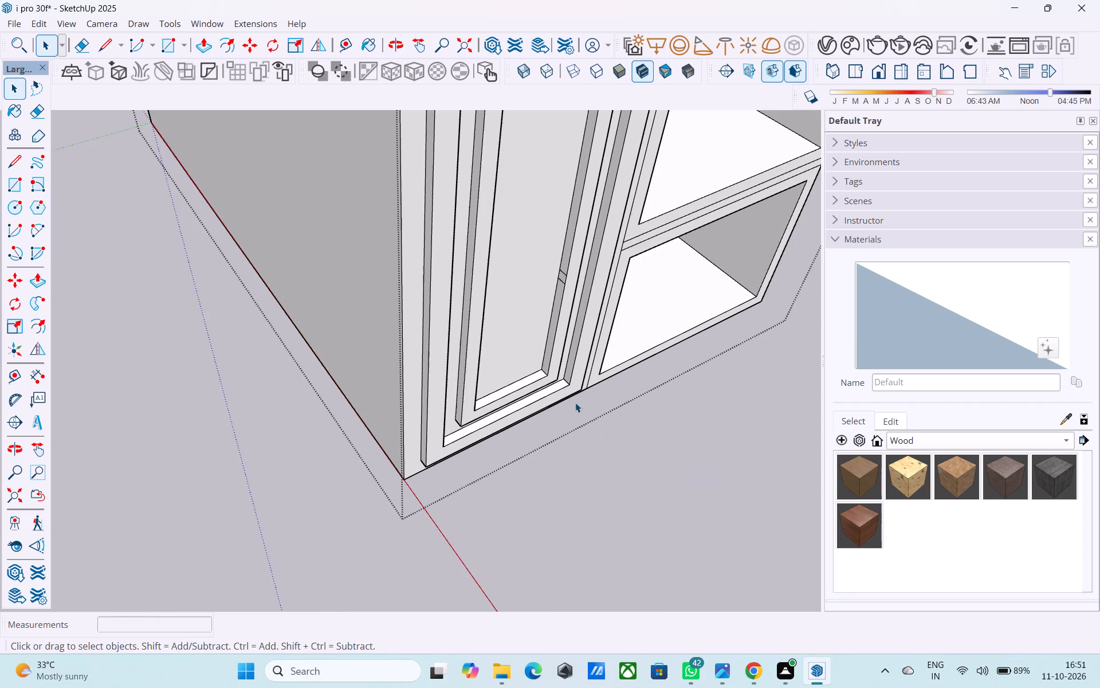
{"action": "scroll", "coordinate": [580, 428], "scroll_direction": "down", "scroll_amount": 6}
{"action": "middle_click_drag", "start_coordinate": [587, 440], "coordinate": [446, 459]}
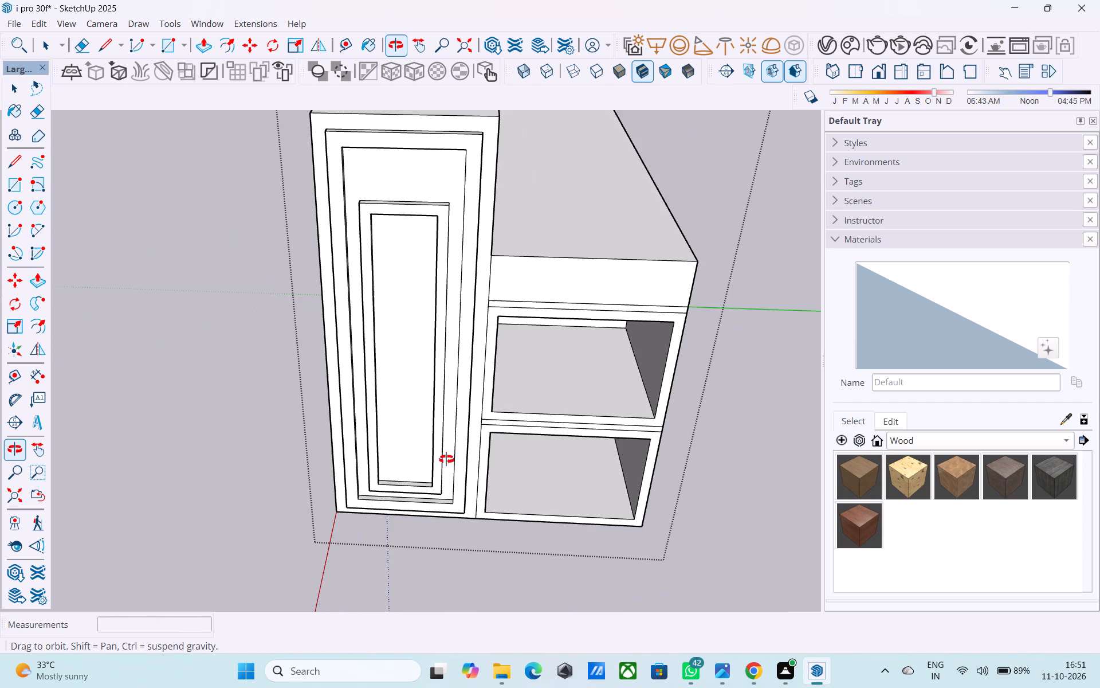
{"action": "middle_click_drag", "start_coordinate": [446, 459], "coordinate": [447, 459]}
{"action": "scroll", "coordinate": [448, 457], "scroll_direction": "down", "scroll_amount": 2}
{"action": "middle_click_drag", "start_coordinate": [448, 471], "coordinate": [477, 417], "text": "shift"}
{"action": "middle_click_drag", "start_coordinate": [480, 418], "coordinate": [501, 424]}
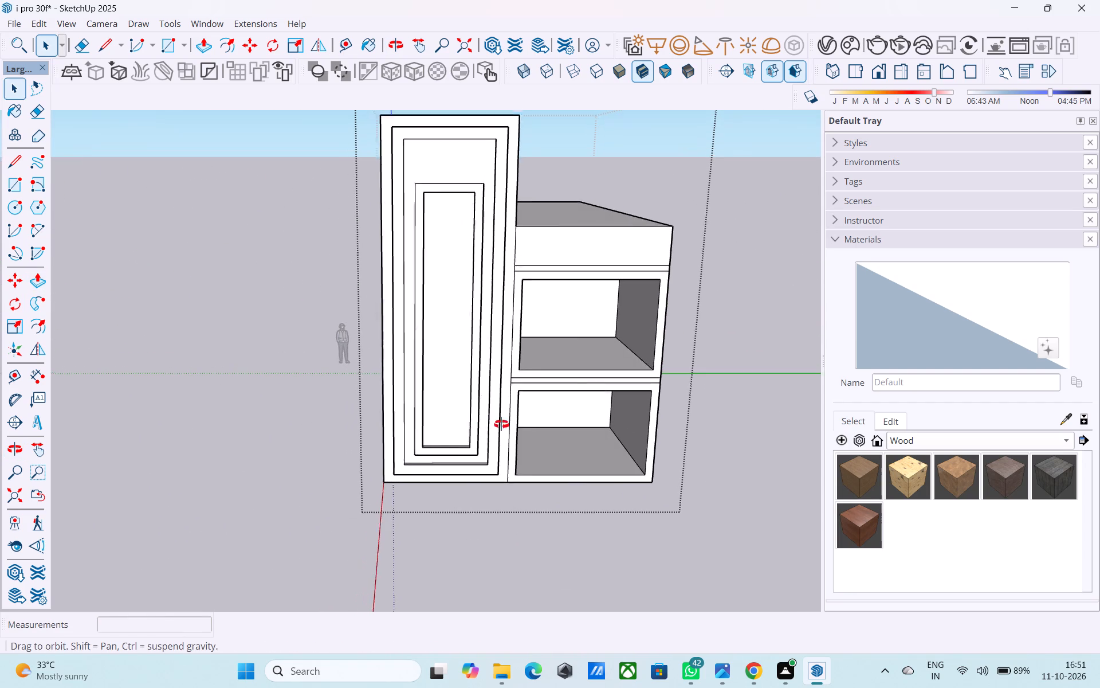
{"action": "middle_click_drag", "start_coordinate": [501, 424], "coordinate": [518, 458]}
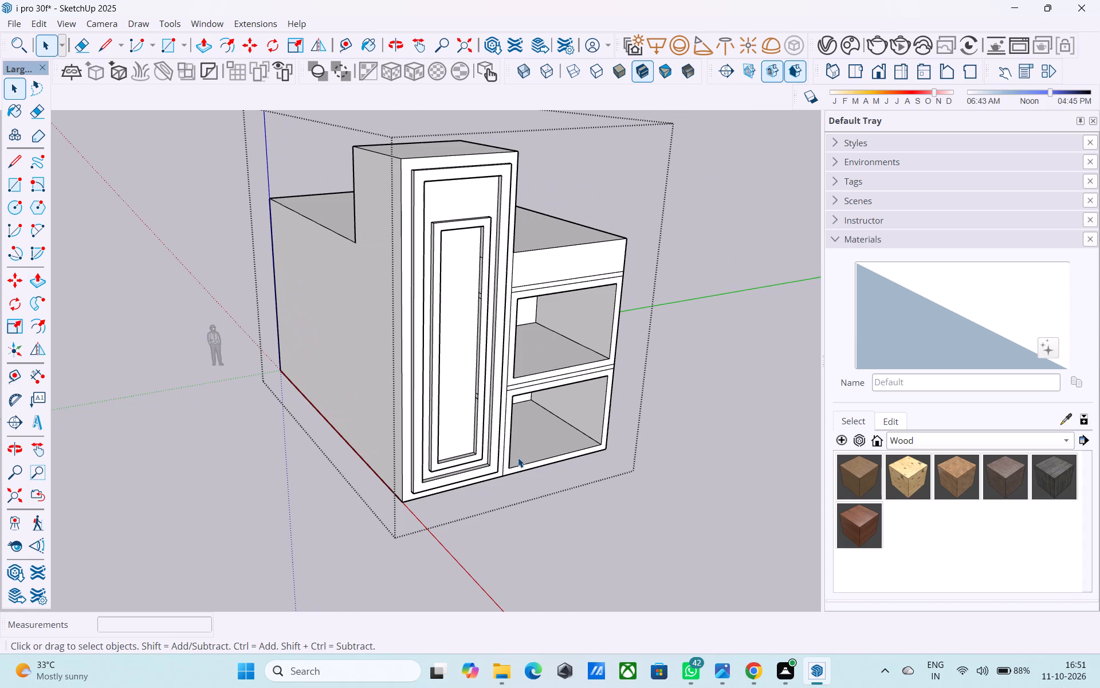
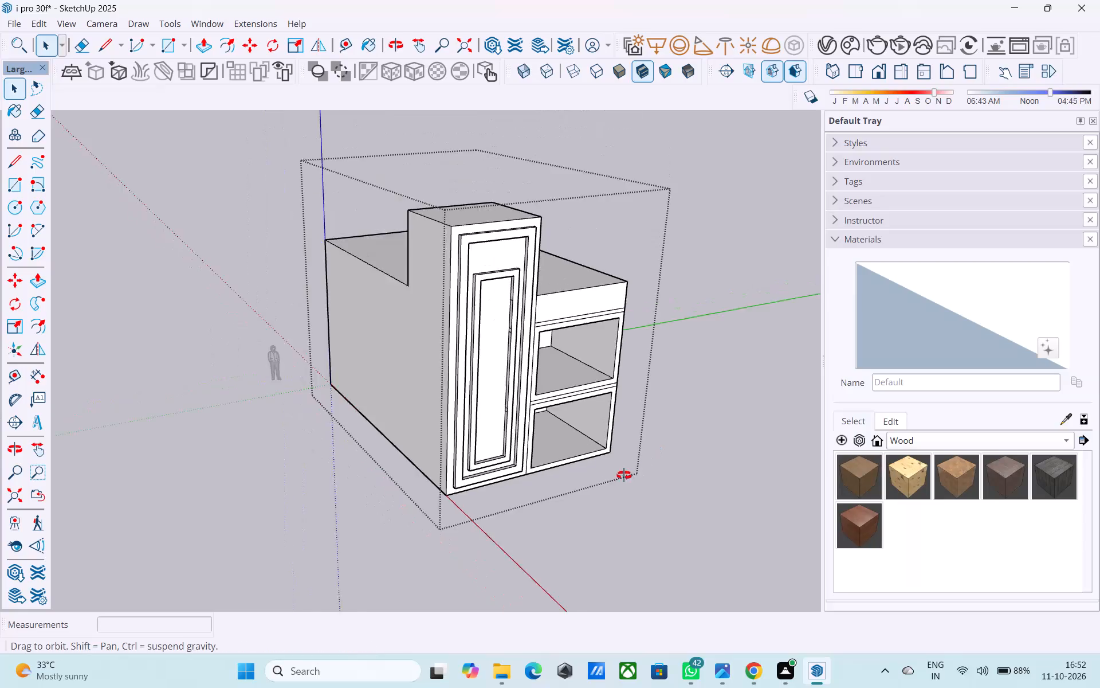
Offset the outline of the lower roof face inward by 6" to form a narrow border band around the roof.
{"action": "middle_click_drag", "start_coordinate": [624, 475], "coordinate": [478, 421]}
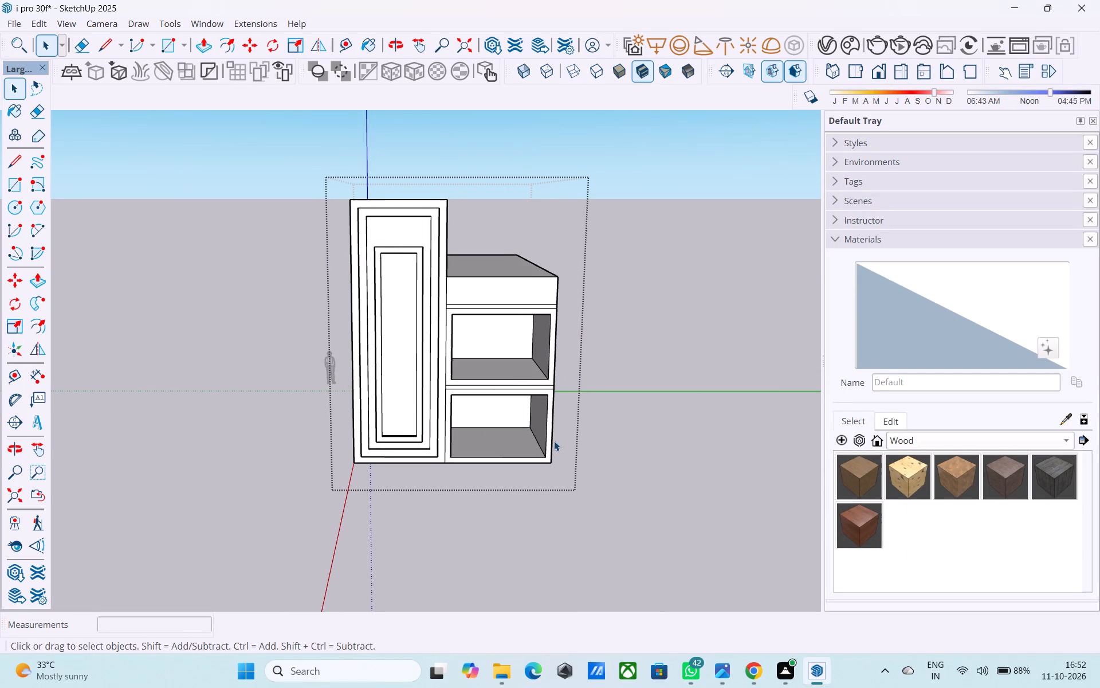
{"action": "middle_click_drag", "start_coordinate": [537, 465], "coordinate": [370, 472]}
{"action": "middle_click_drag", "start_coordinate": [447, 392], "coordinate": [318, 509], "text": "shift"}
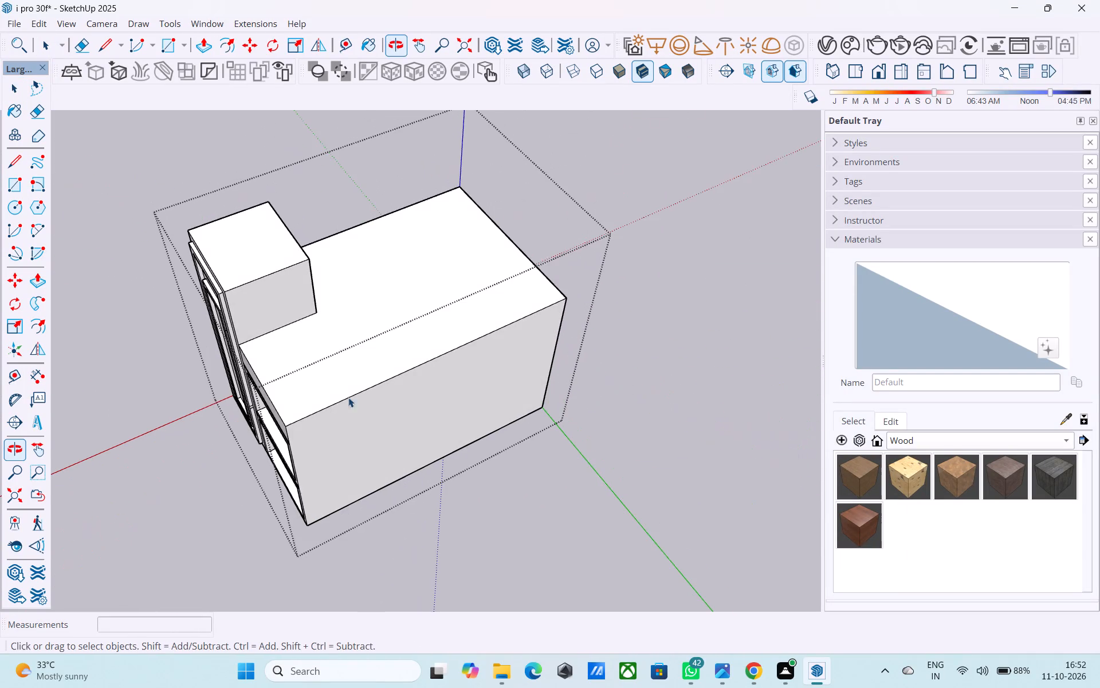
{"action": "left_click", "coordinate": [367, 337]}
{"action": "key", "text": "f"}
{"action": "left_click", "coordinate": [382, 337]}
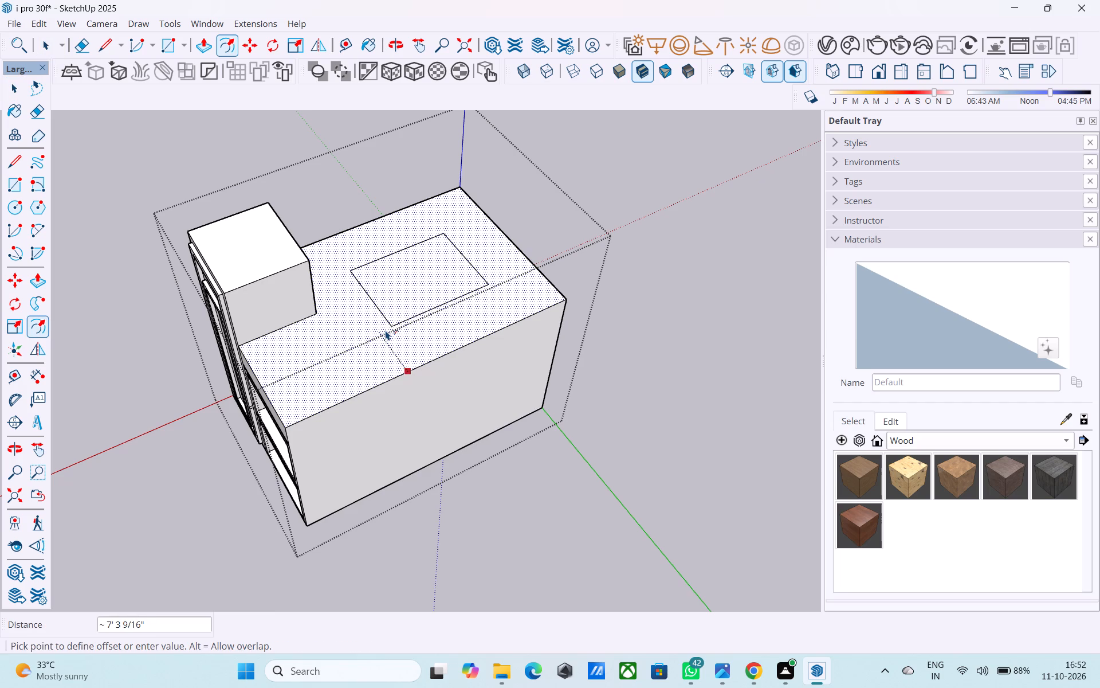
{"action": "key", "text": "9"}
{"action": "key", "text": "BackSpace"}
{"action": "type", "text": "6\""}
{"action": "key", "text": "Return"}
{"action": "key", "text": "space"}
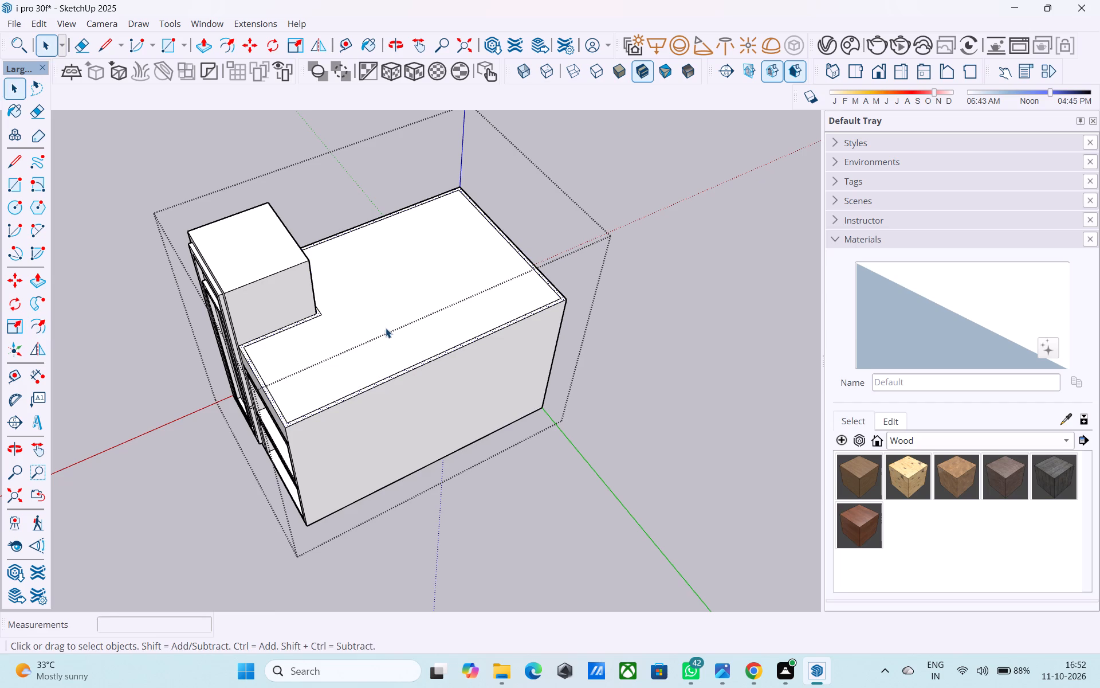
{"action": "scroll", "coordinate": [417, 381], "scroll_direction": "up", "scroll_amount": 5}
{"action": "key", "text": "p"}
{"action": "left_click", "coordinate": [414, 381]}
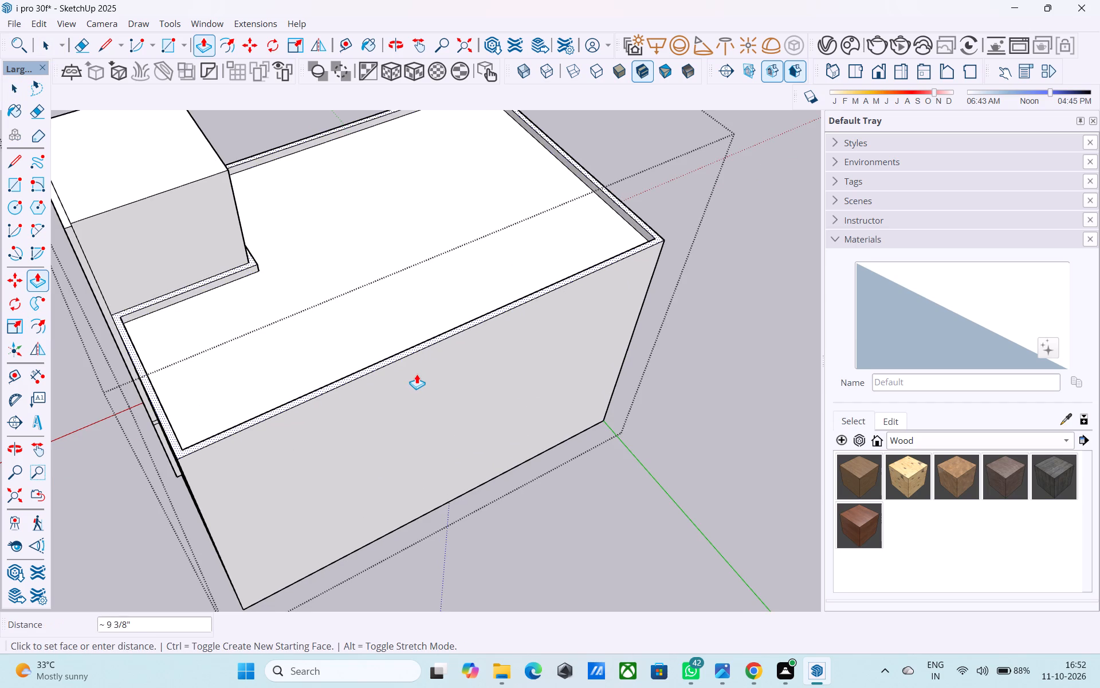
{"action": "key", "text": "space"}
Push the roof face inside the border down 3' to form a parapet around the roof.
{"action": "left_click", "coordinate": [376, 347]}
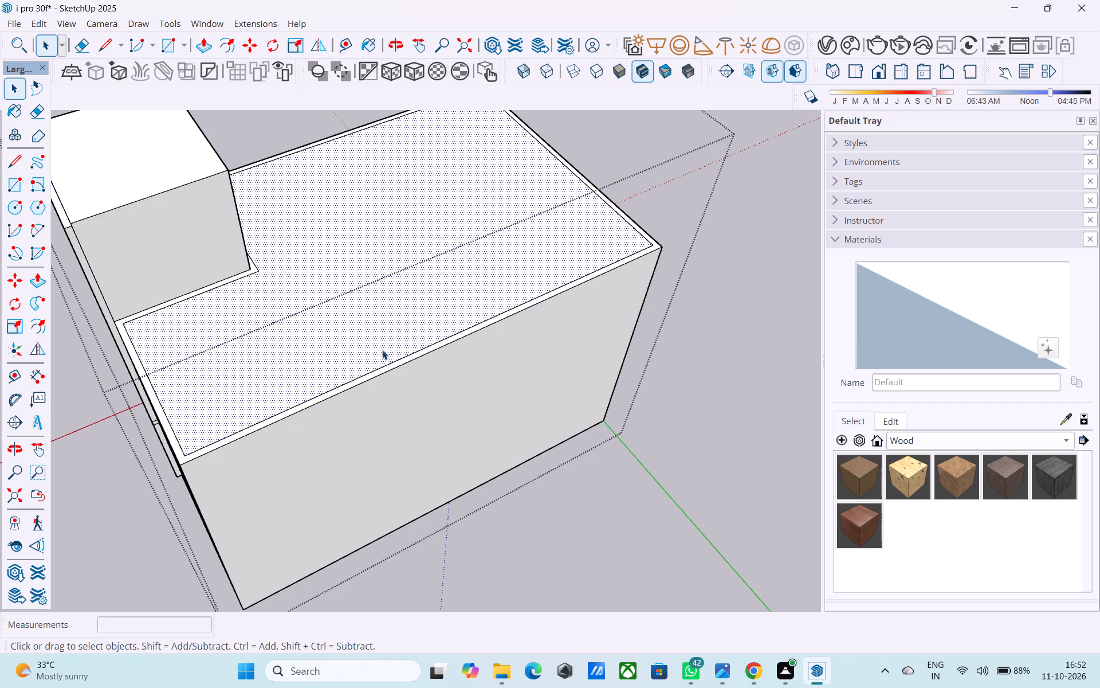
{"action": "key", "text": "p"}
{"action": "left_click", "coordinate": [382, 350]}
{"action": "type", "text": "3'"}
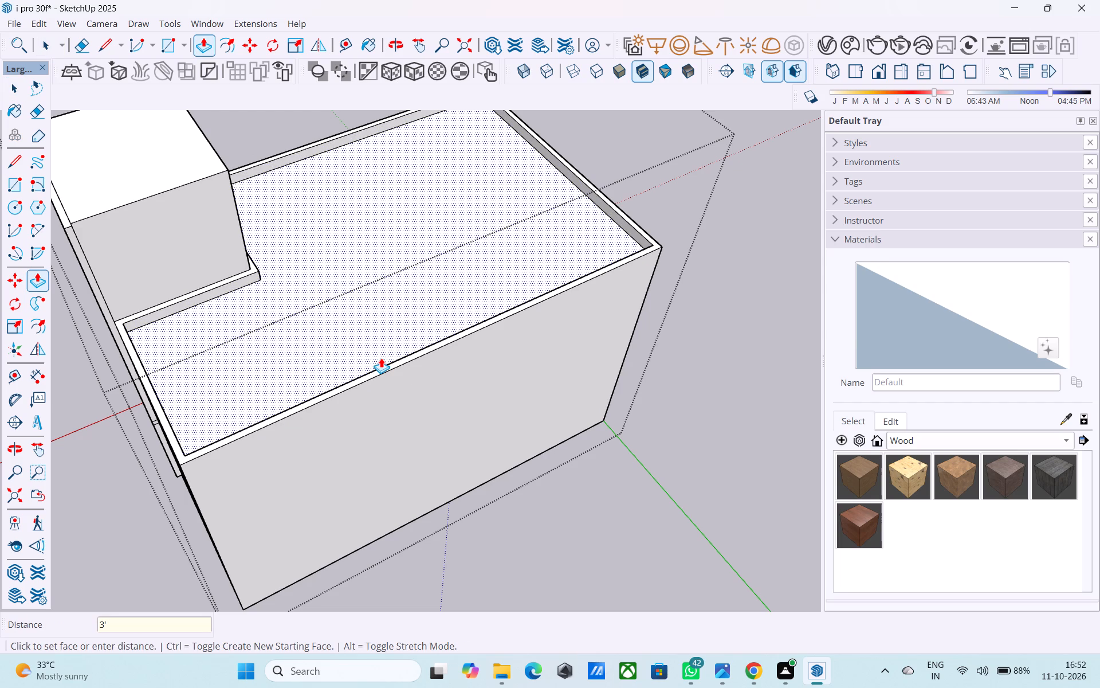
{"action": "key", "text": "Return"}
{"action": "key", "text": "space"}
Examine the building's front facade, with its tower frames, floor openings and roof parapet, from several angles.
{"action": "scroll", "coordinate": [381, 361], "scroll_direction": "down", "scroll_amount": 4}
{"action": "middle_click_drag", "start_coordinate": [381, 362], "coordinate": [549, 210]}
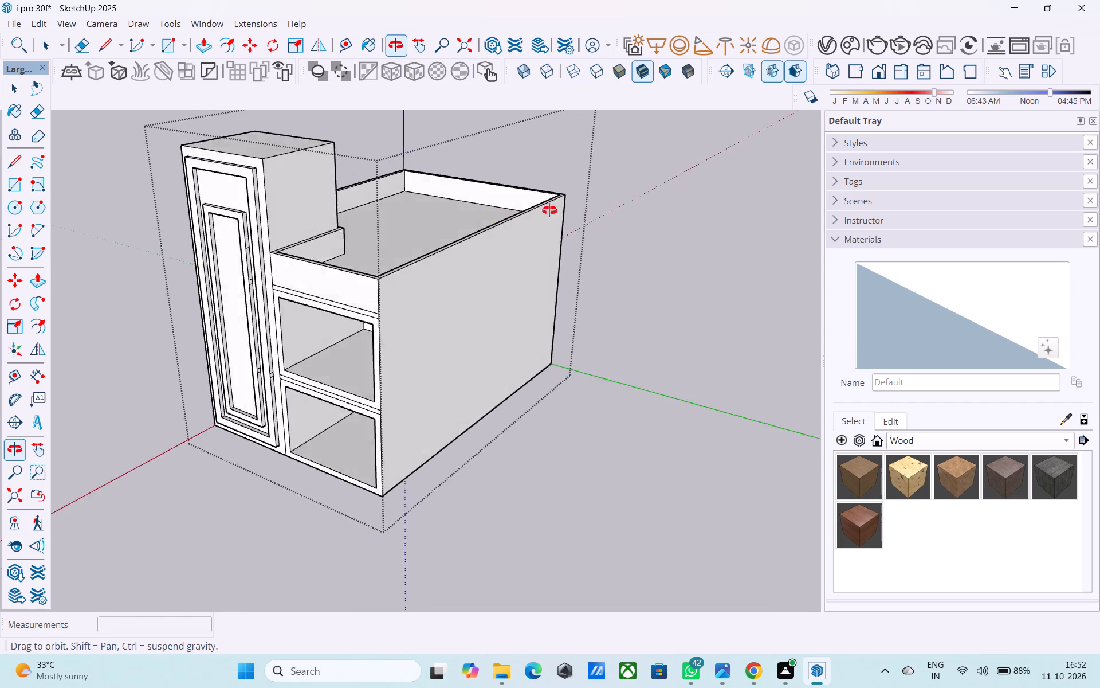
{"action": "middle_click_drag", "start_coordinate": [549, 210], "coordinate": [709, 176]}
{"action": "middle_click_drag", "start_coordinate": [523, 278], "coordinate": [584, 268], "text": "shift"}
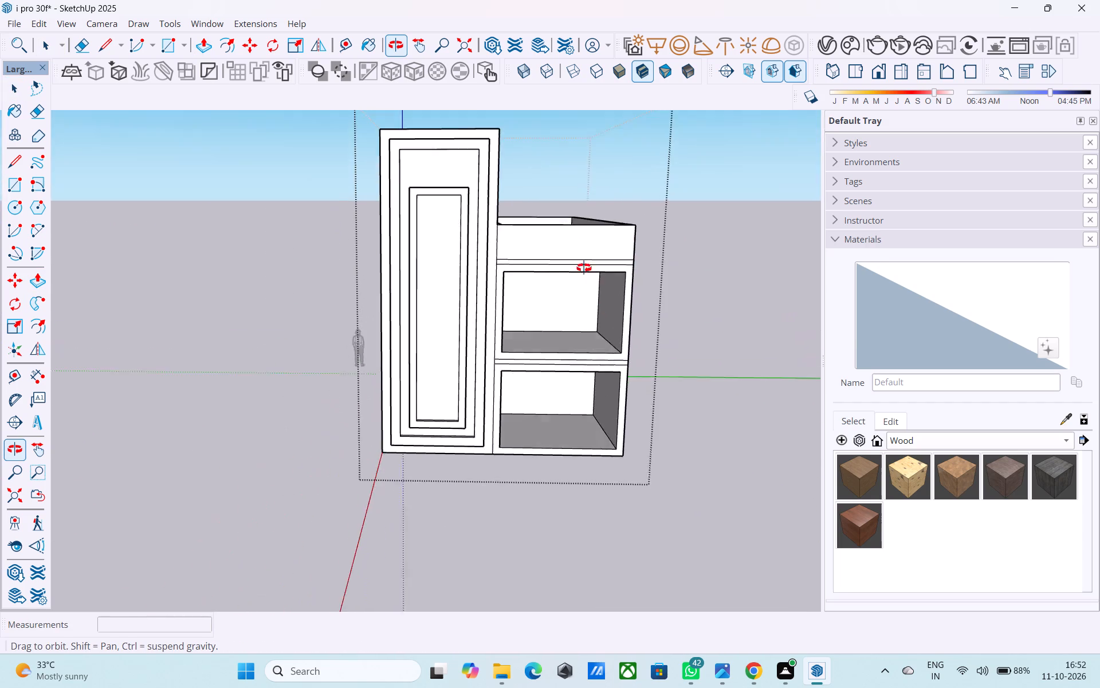
{"action": "middle_click_drag", "start_coordinate": [584, 268], "coordinate": [577, 257], "text": "shift"}
{"action": "scroll", "coordinate": [471, 299], "scroll_direction": "up", "scroll_amount": 1}
{"action": "middle_click_drag", "start_coordinate": [494, 326], "coordinate": [501, 370], "text": "shift"}
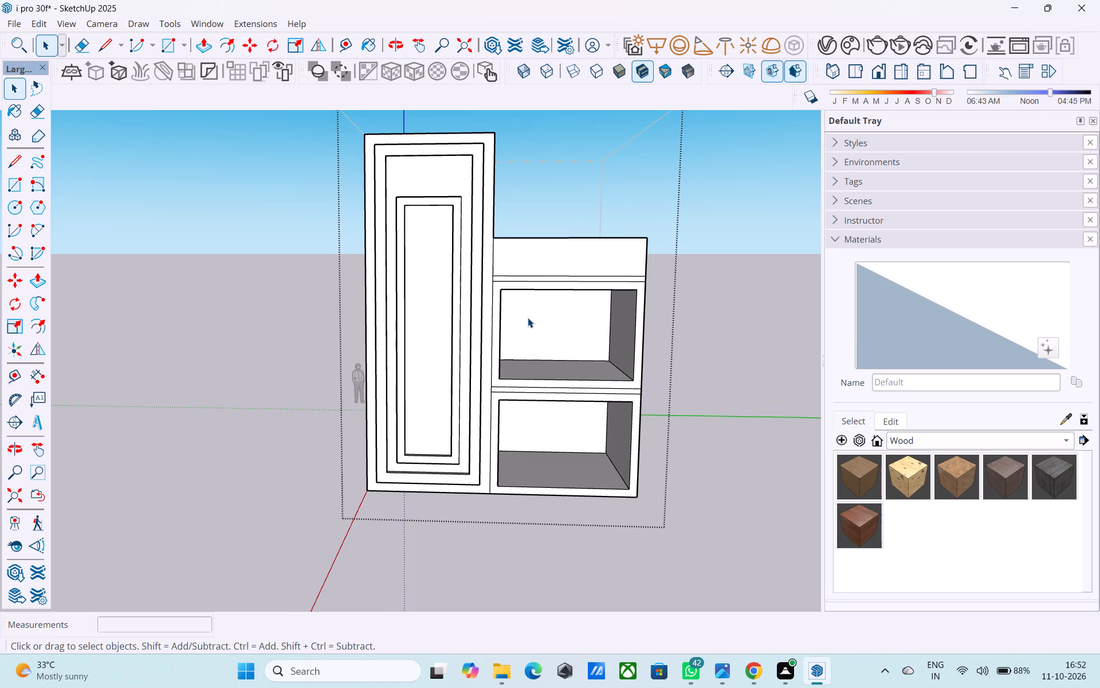
{"action": "scroll", "coordinate": [528, 318], "scroll_direction": "up", "scroll_amount": 2}
{"action": "middle_click_drag", "start_coordinate": [545, 384], "coordinate": [534, 367], "text": "shift"}
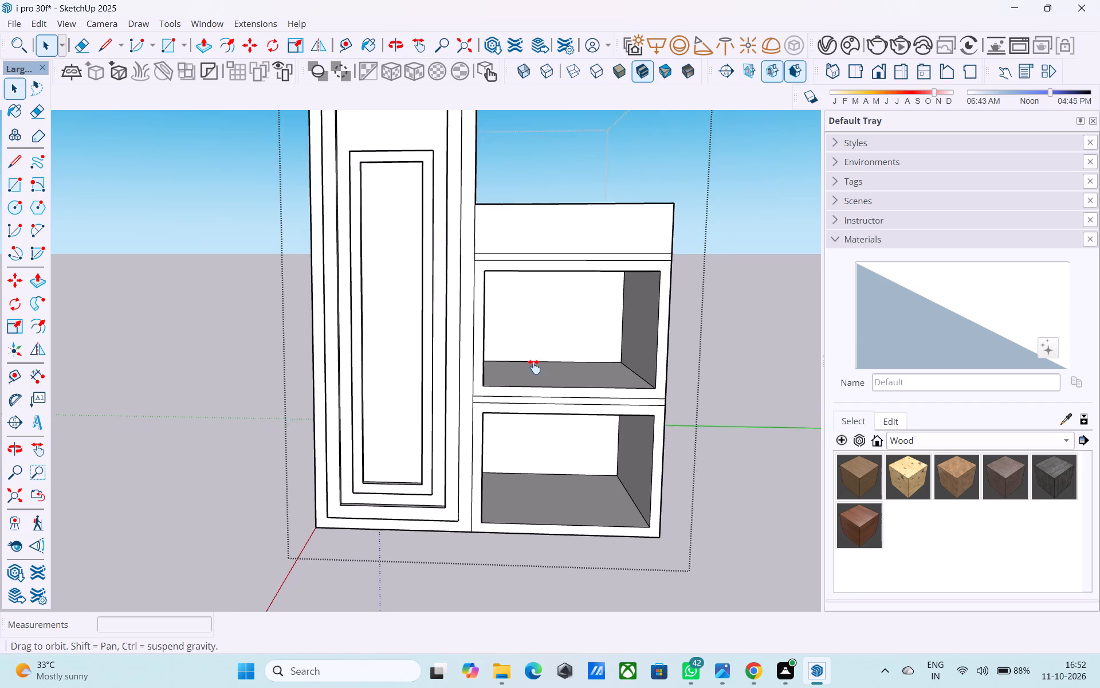
{"action": "middle_click_drag", "start_coordinate": [534, 367], "coordinate": [531, 361], "text": "shift"}
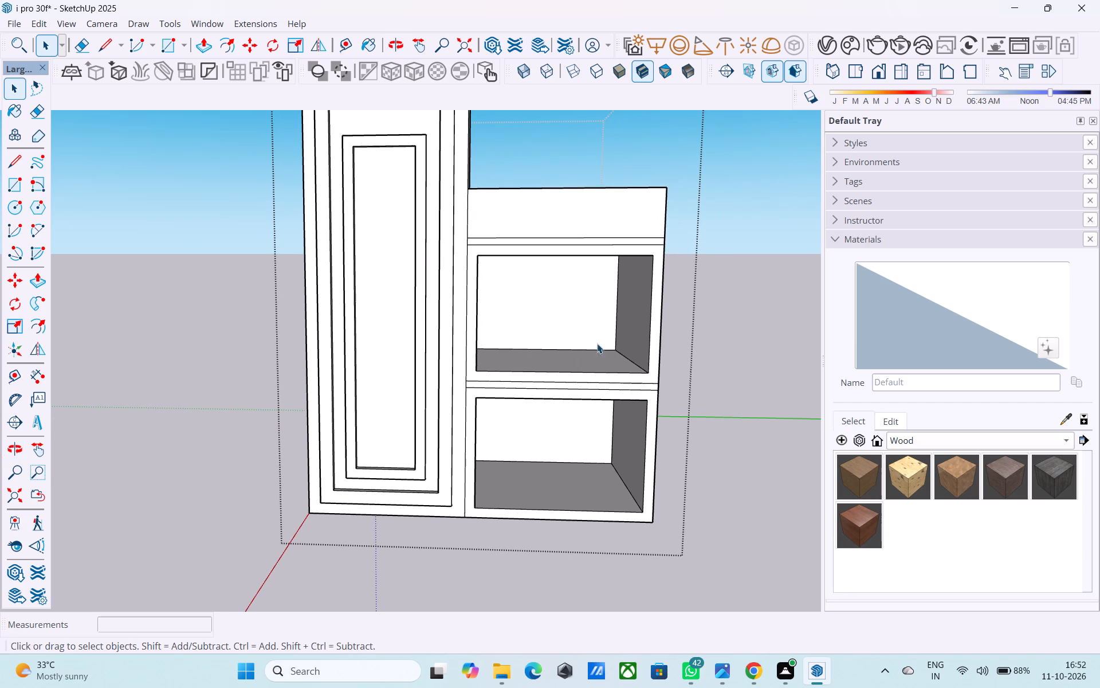
{"action": "middle_click_drag", "start_coordinate": [606, 338], "coordinate": [583, 341]}
{"action": "middle_click_drag", "start_coordinate": [576, 343], "coordinate": [547, 336], "text": "shift"}
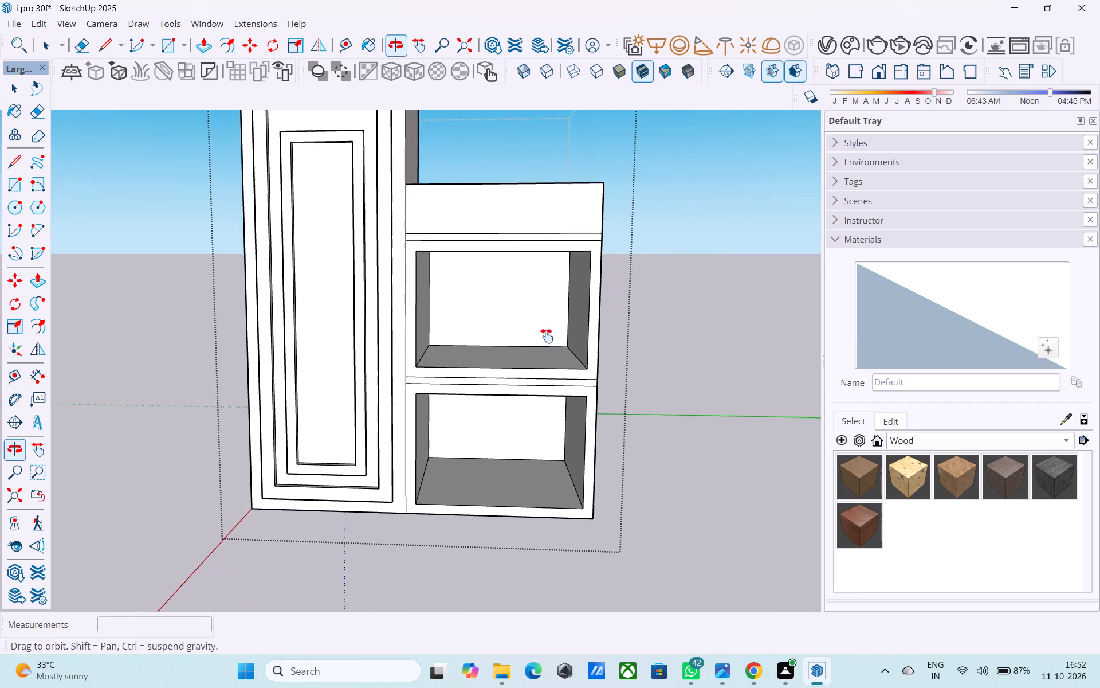
{"action": "middle_click_drag", "start_coordinate": [547, 336], "coordinate": [568, 337], "text": "shift"}
{"action": "middle_click_drag", "start_coordinate": [608, 344], "coordinate": [583, 343], "text": "shift"}
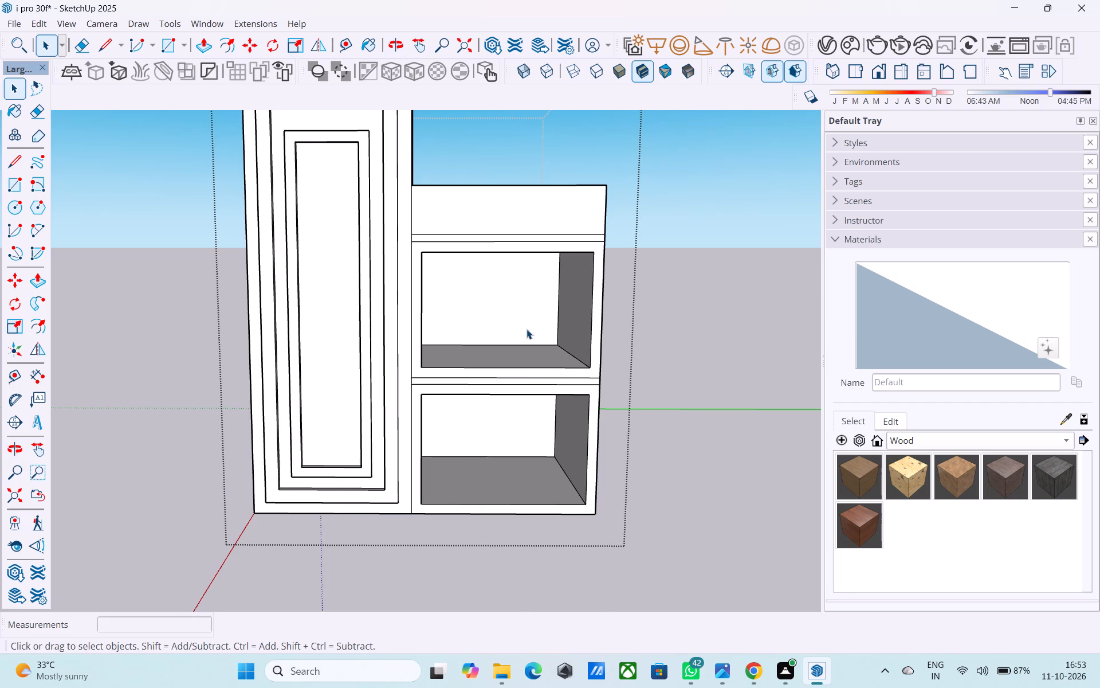
{"action": "scroll", "coordinate": [527, 329], "scroll_direction": "down", "scroll_amount": 4}
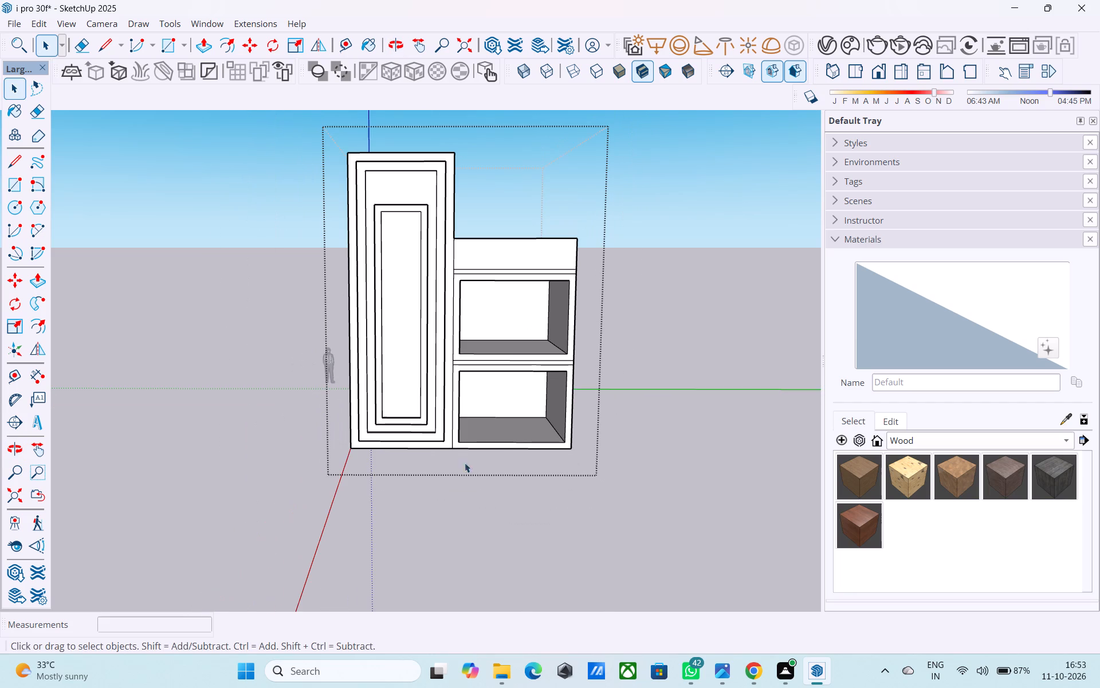
{"action": "middle_click_drag", "start_coordinate": [460, 468], "coordinate": [482, 428]}
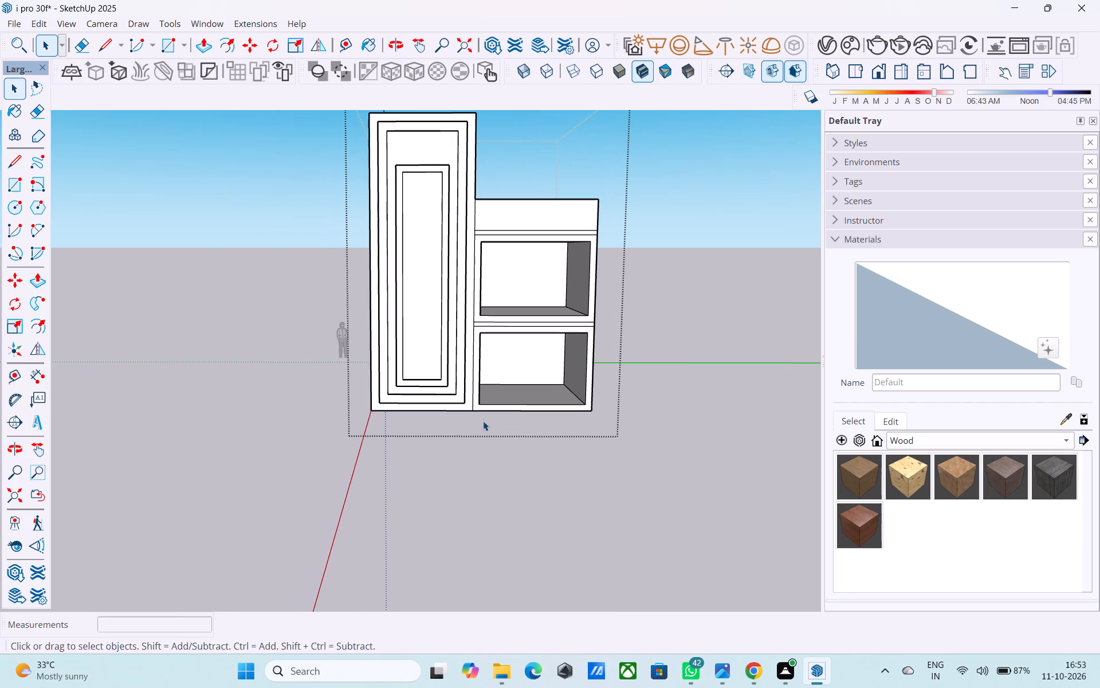
{"action": "scroll", "coordinate": [483, 421], "scroll_direction": "up", "scroll_amount": 4}
{"action": "middle_click_drag", "start_coordinate": [439, 396], "coordinate": [434, 454]}
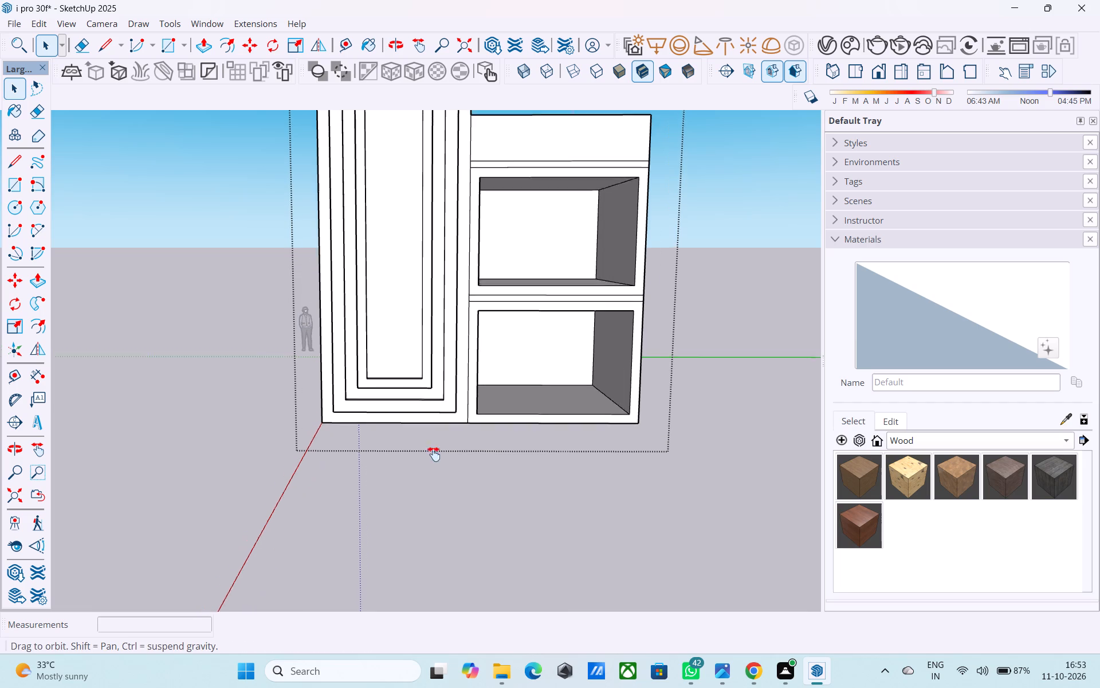
{"action": "middle_click_drag", "start_coordinate": [434, 454], "coordinate": [433, 524]}
{"action": "middle_click_drag", "start_coordinate": [443, 487], "coordinate": [474, 539]}
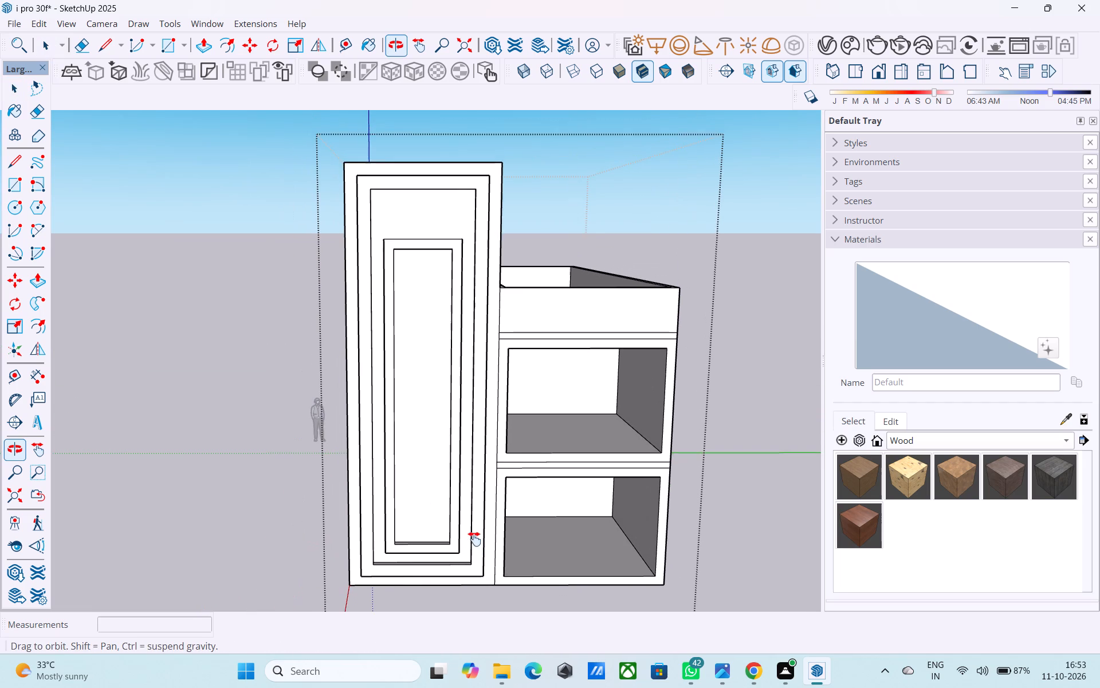
{"action": "middle_click_drag", "start_coordinate": [474, 539], "coordinate": [474, 540]}
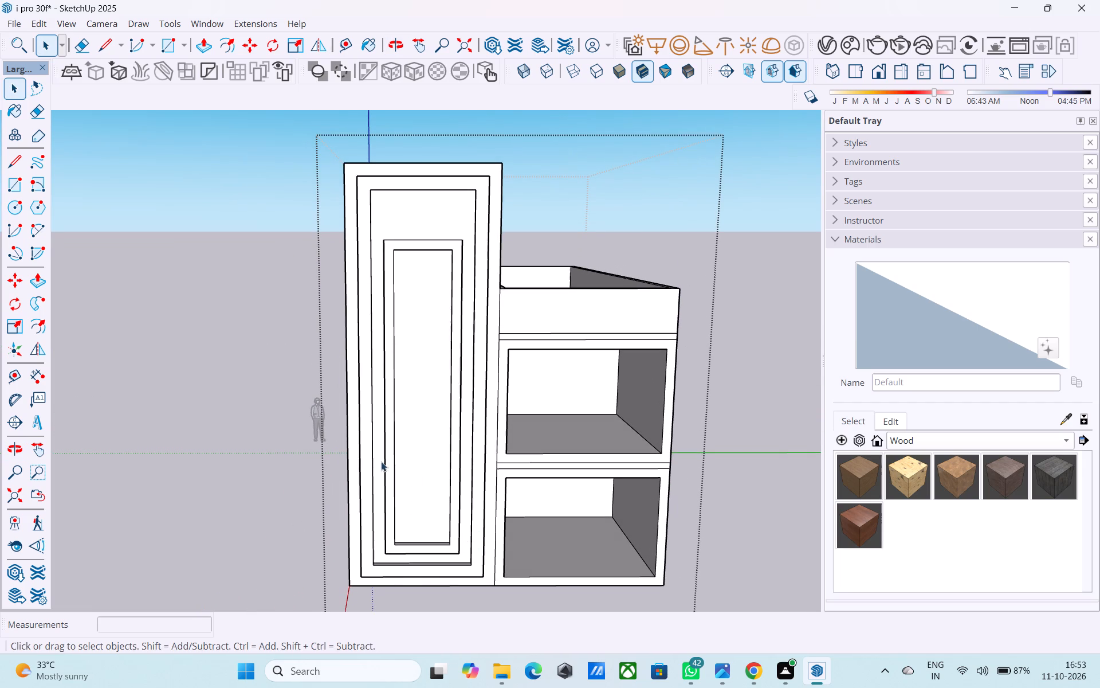
Push the raised narrow frame around the tower's innermost panel back flush with that panel.
{"action": "left_click", "coordinate": [389, 463]}
{"action": "key", "text": "p"}
{"action": "left_click", "coordinate": [389, 463]}
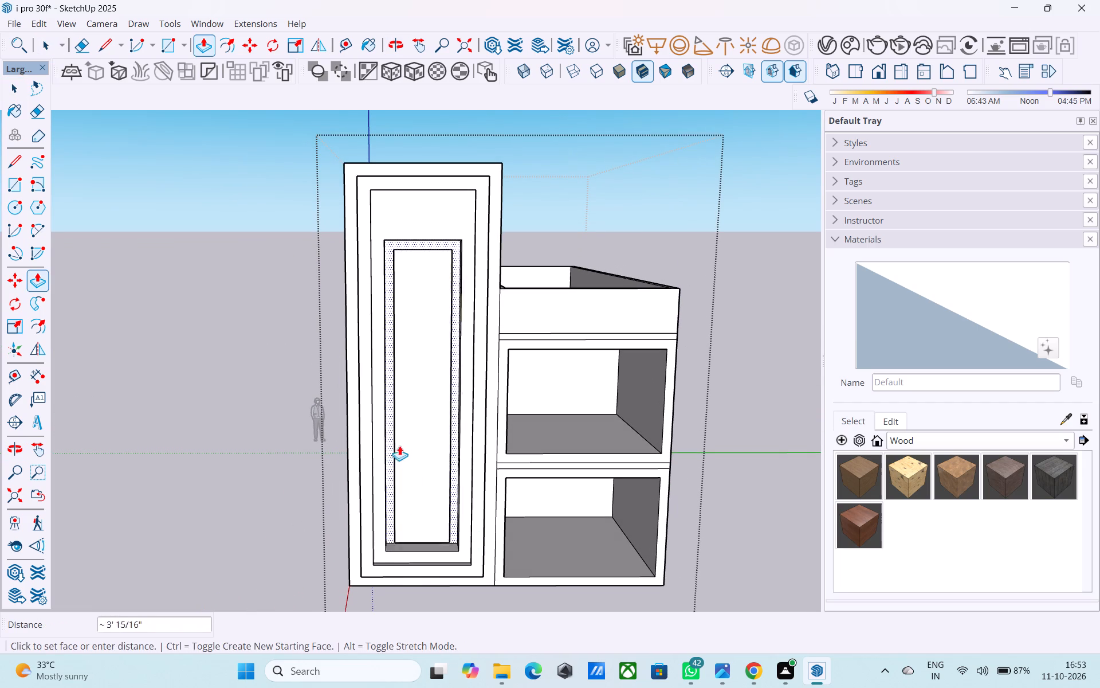
{"action": "left_click_drag", "start_coordinate": [414, 429], "coordinate": [442, 415]}
{"action": "key", "text": "space"}
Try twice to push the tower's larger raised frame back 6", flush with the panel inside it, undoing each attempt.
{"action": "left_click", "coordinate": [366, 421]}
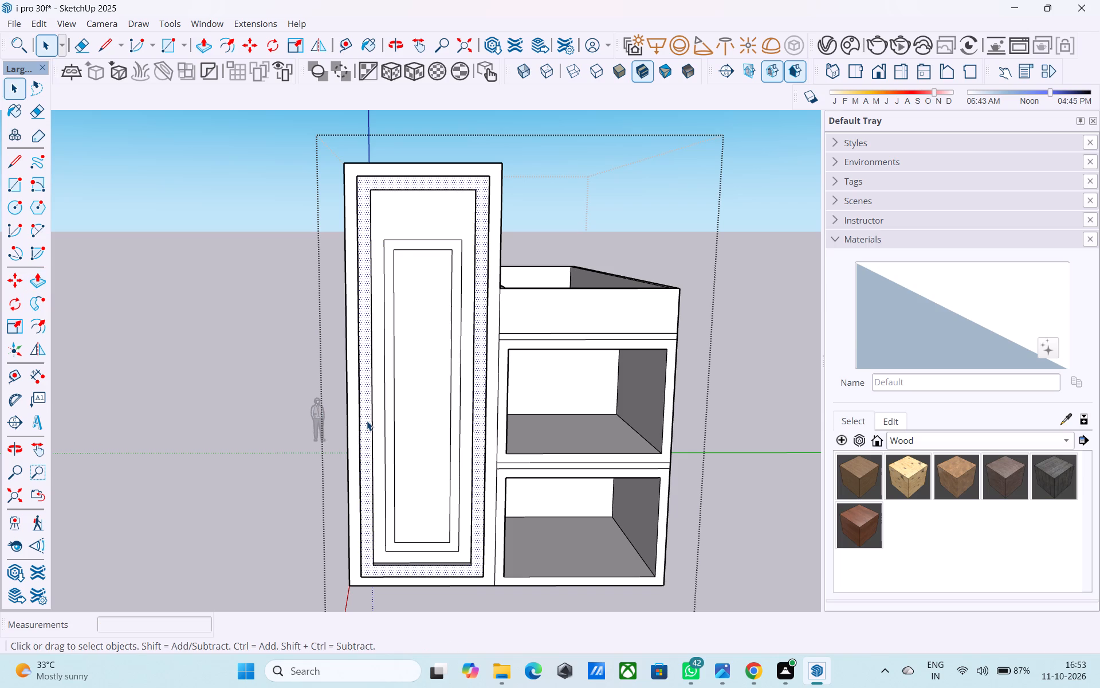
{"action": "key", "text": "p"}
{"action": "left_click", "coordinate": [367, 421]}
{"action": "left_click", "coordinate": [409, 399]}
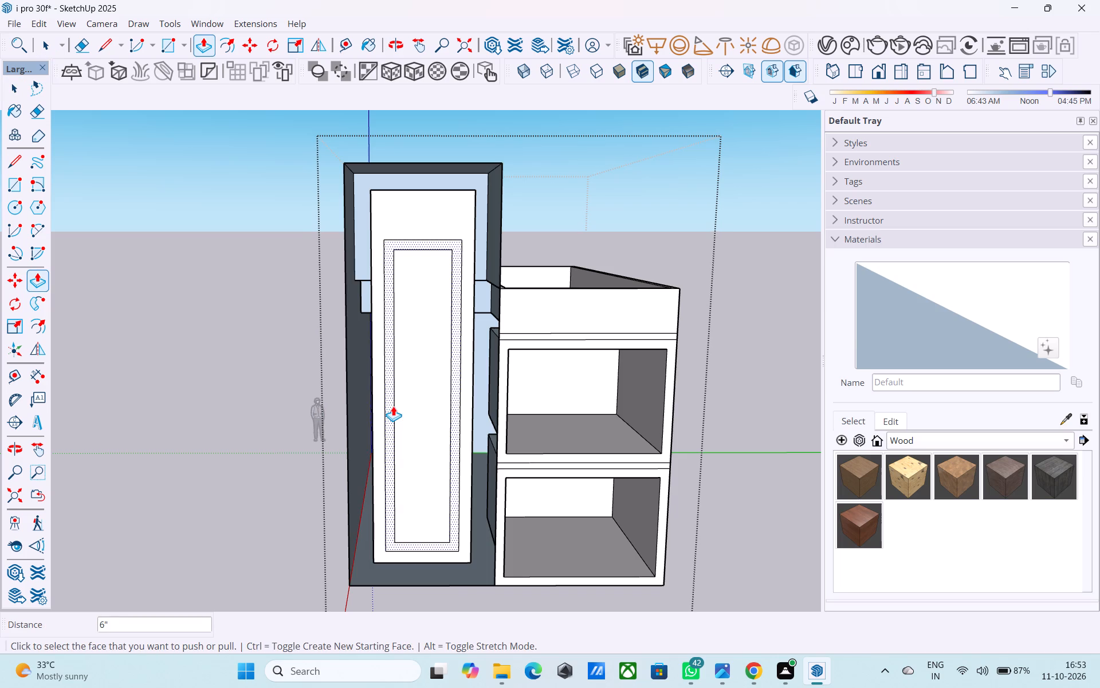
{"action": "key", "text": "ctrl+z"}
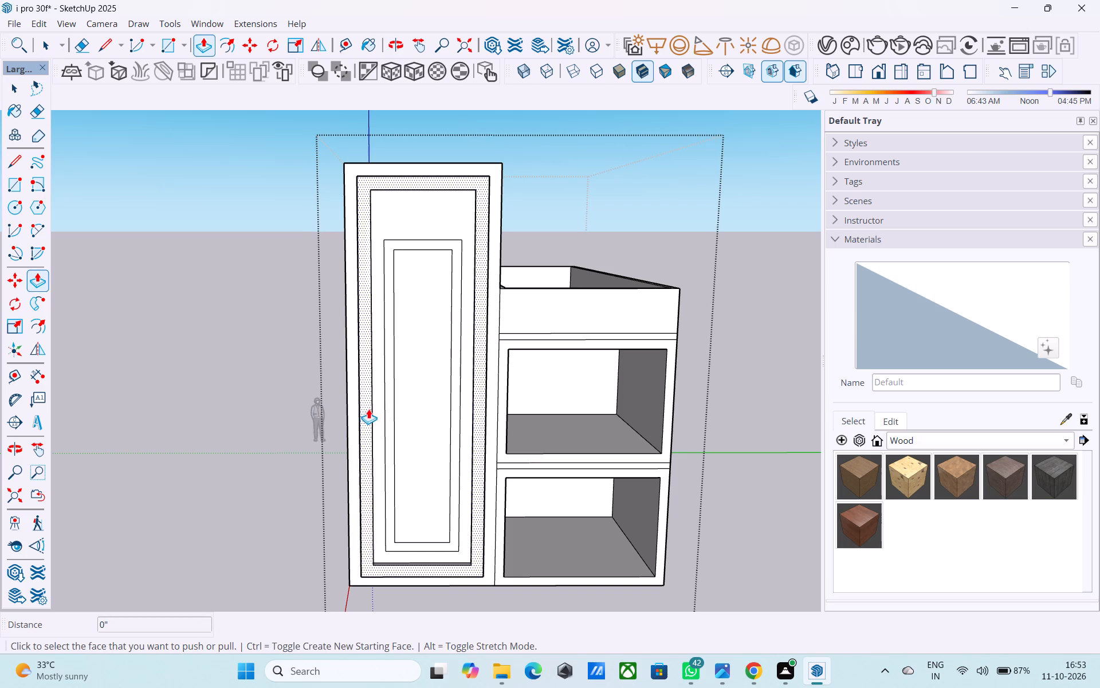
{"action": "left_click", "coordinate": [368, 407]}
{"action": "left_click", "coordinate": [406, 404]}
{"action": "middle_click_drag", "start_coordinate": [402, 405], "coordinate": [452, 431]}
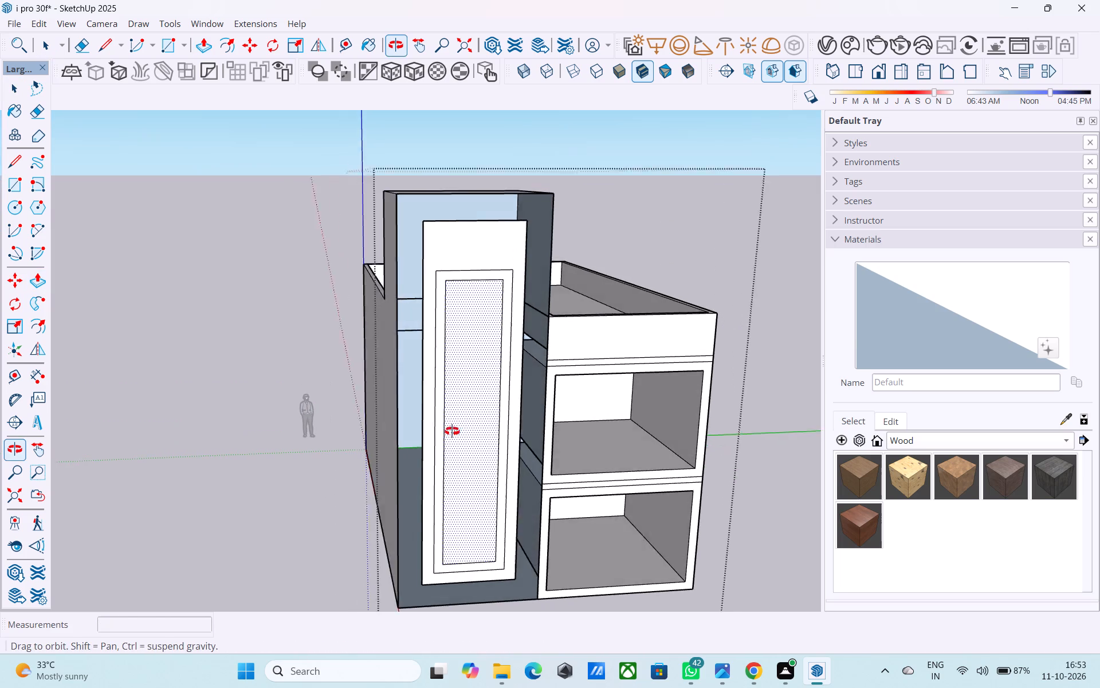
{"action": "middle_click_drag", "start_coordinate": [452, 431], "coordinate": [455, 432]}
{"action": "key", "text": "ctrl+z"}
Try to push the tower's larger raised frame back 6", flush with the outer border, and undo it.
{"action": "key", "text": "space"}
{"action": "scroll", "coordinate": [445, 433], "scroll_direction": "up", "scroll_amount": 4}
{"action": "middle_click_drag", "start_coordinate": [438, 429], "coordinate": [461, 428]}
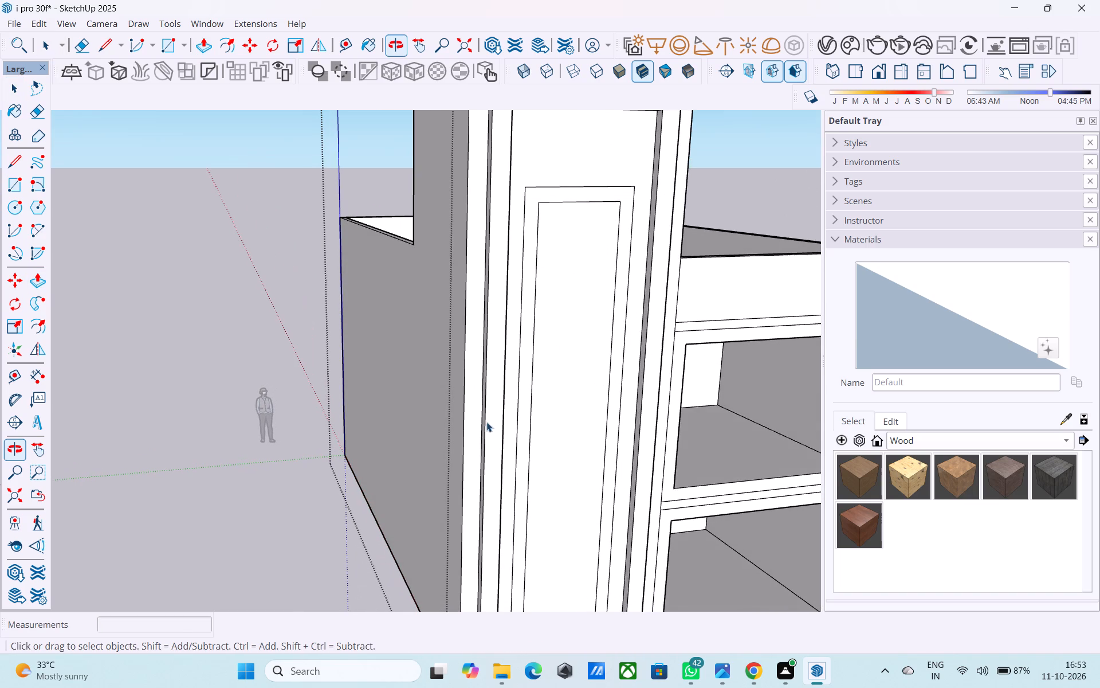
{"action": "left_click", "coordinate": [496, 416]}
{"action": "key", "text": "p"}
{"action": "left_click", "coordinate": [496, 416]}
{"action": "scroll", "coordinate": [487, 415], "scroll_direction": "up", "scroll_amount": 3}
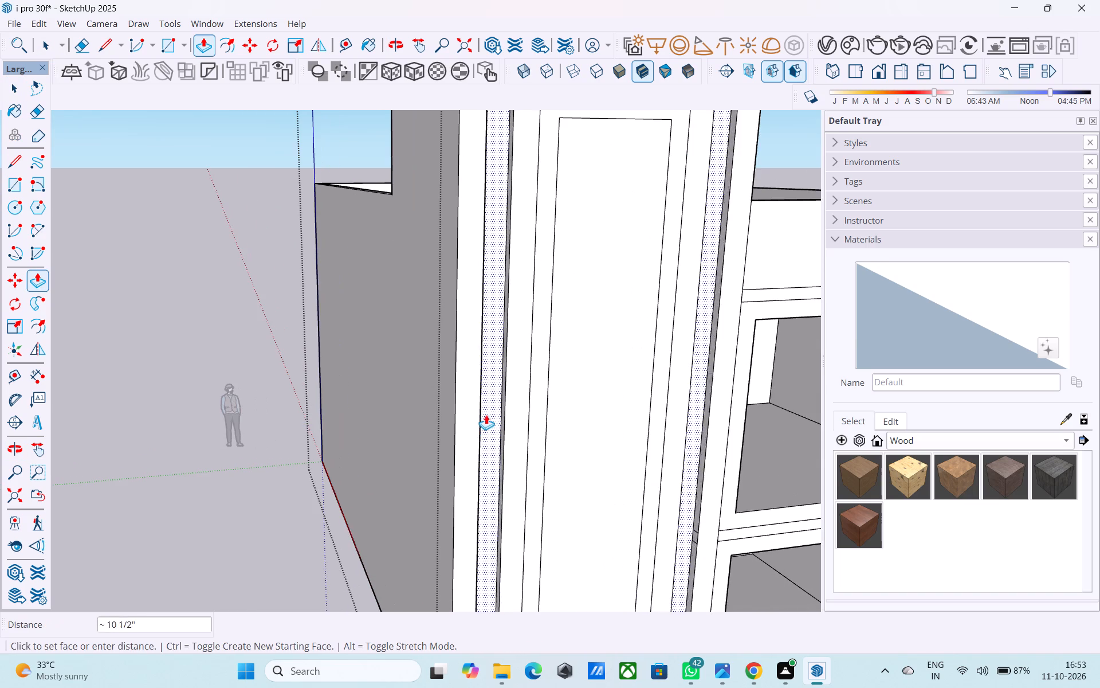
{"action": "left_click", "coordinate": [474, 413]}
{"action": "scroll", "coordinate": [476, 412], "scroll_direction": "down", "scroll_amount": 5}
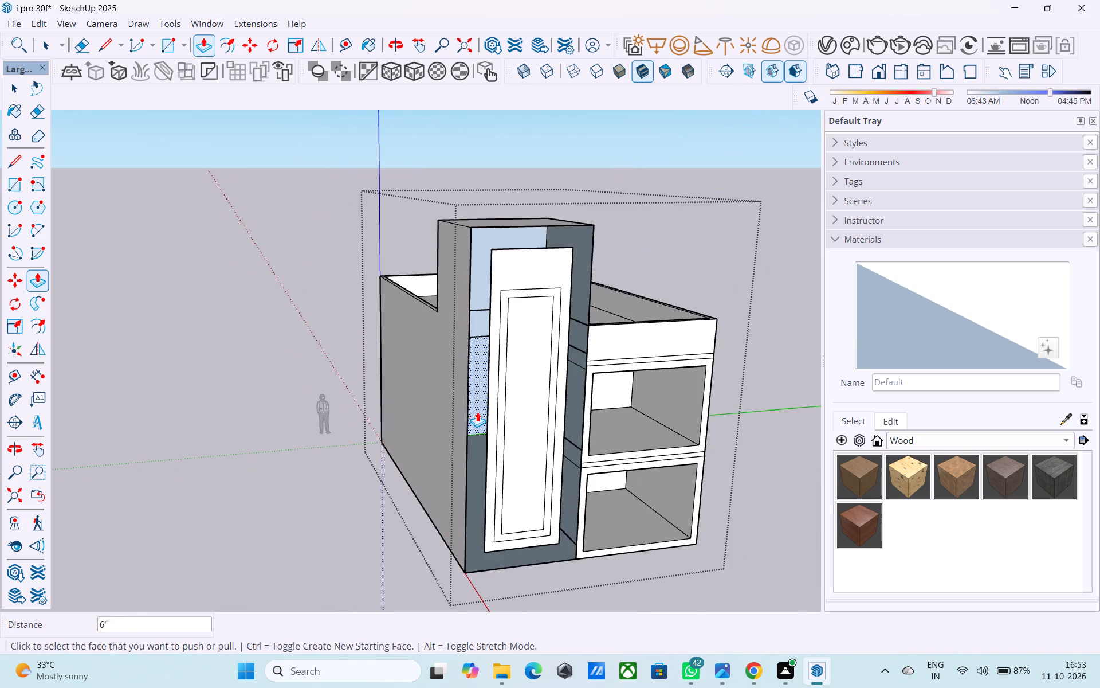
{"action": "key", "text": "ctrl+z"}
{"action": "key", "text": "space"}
Push the tower's larger frame face inward about 10 9/16", behind the outer border.
{"action": "middle_click_drag", "start_coordinate": [527, 217], "coordinate": [545, 306]}
{"action": "scroll", "coordinate": [543, 329], "scroll_direction": "up", "scroll_amount": 4}
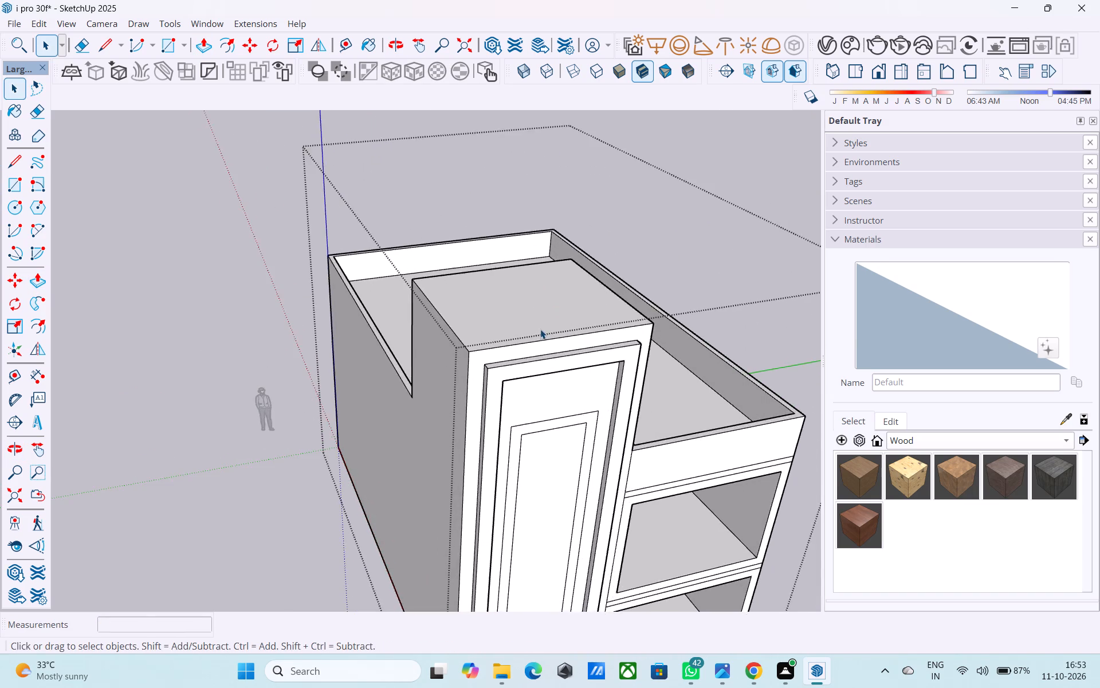
{"action": "scroll", "coordinate": [540, 329], "scroll_direction": "down", "scroll_amount": 4}
{"action": "middle_click_drag", "start_coordinate": [525, 374], "coordinate": [533, 359]}
{"action": "left_click", "coordinate": [518, 339]}
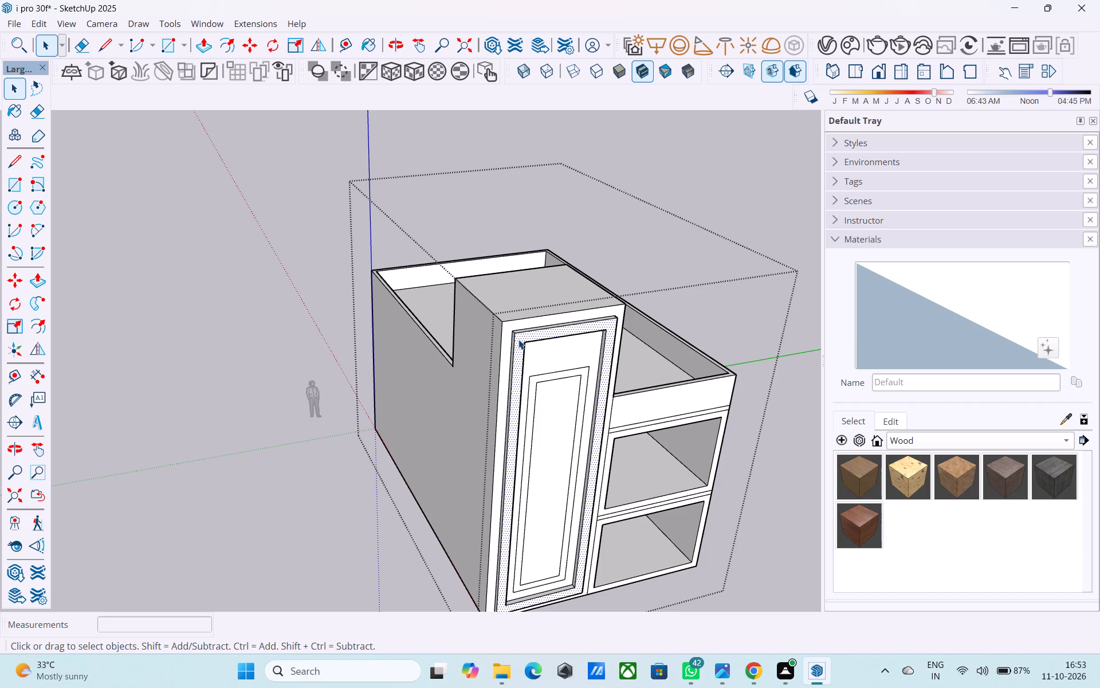
{"action": "key", "text": "p"}
{"action": "left_click", "coordinate": [518, 338]}
{"action": "left_click", "coordinate": [514, 334]}
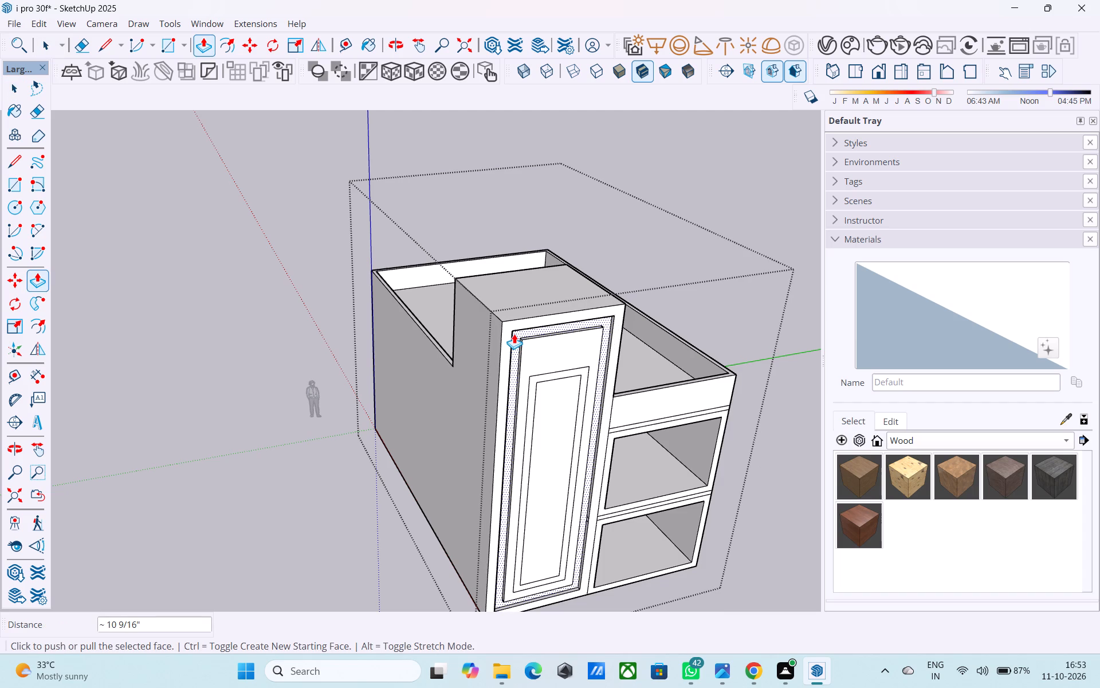
{"action": "scroll", "coordinate": [514, 334], "scroll_direction": "up", "scroll_amount": 4}
{"action": "left_click", "coordinate": [520, 335]}
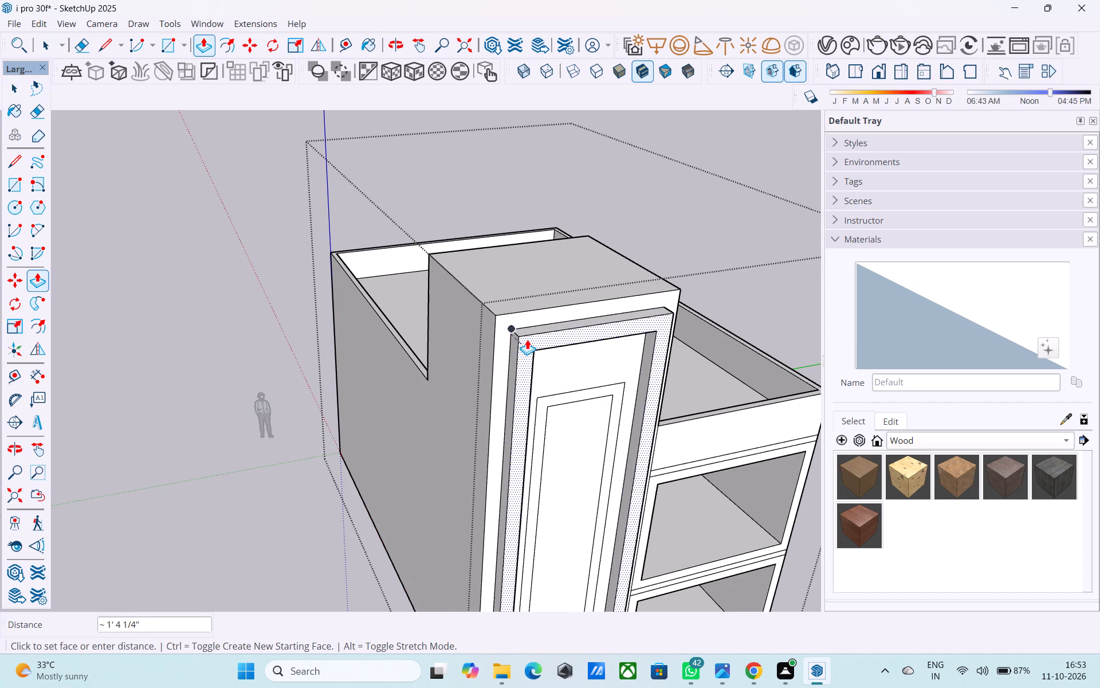
{"action": "key", "text": "space"}
{"action": "scroll", "coordinate": [527, 340], "scroll_direction": "up", "scroll_amount": 4}
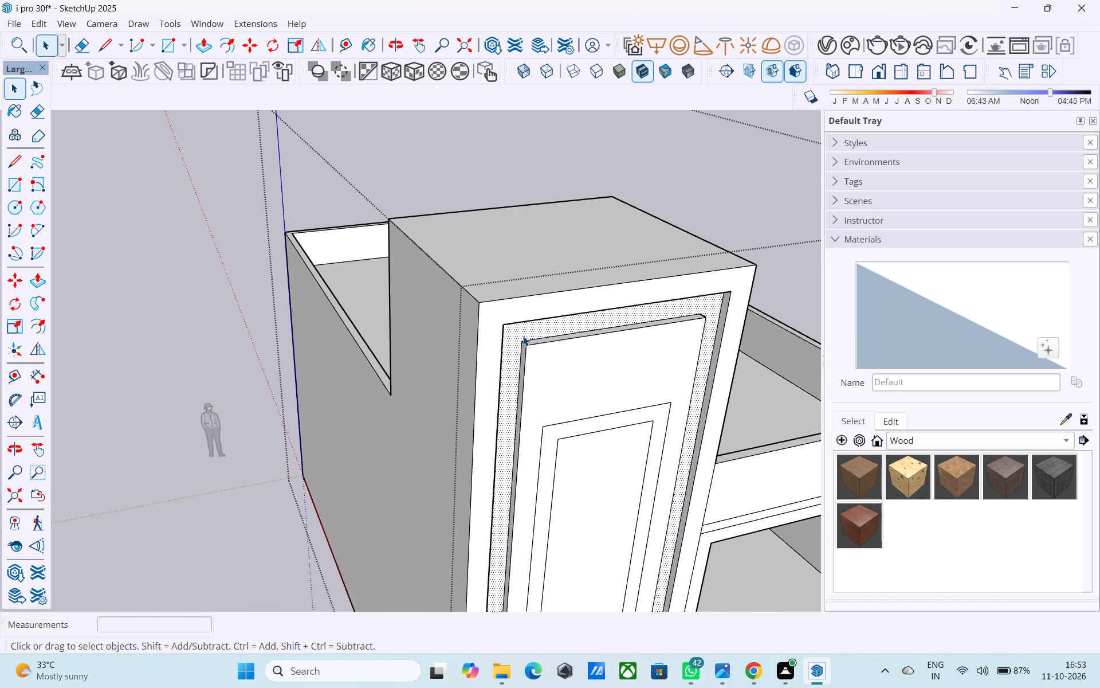
Pull the recessed frame face outward about 4 9/16", level with the tower's outer border.
{"action": "key", "text": "p"}
{"action": "left_click", "coordinate": [523, 334]}
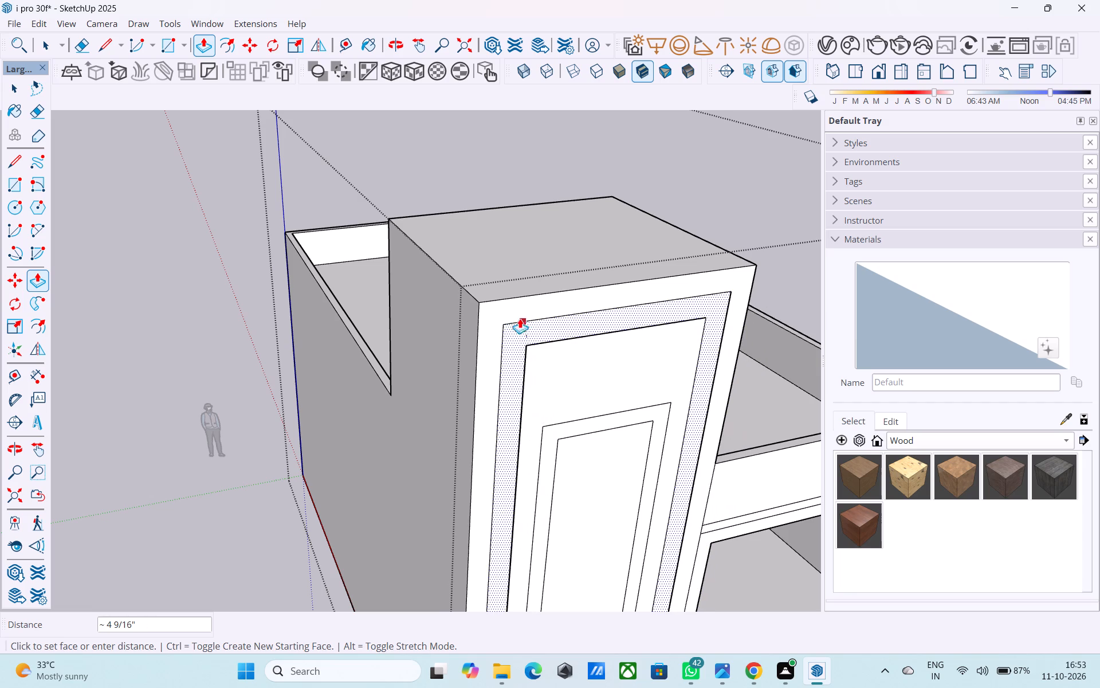
{"action": "left_click", "coordinate": [510, 308]}
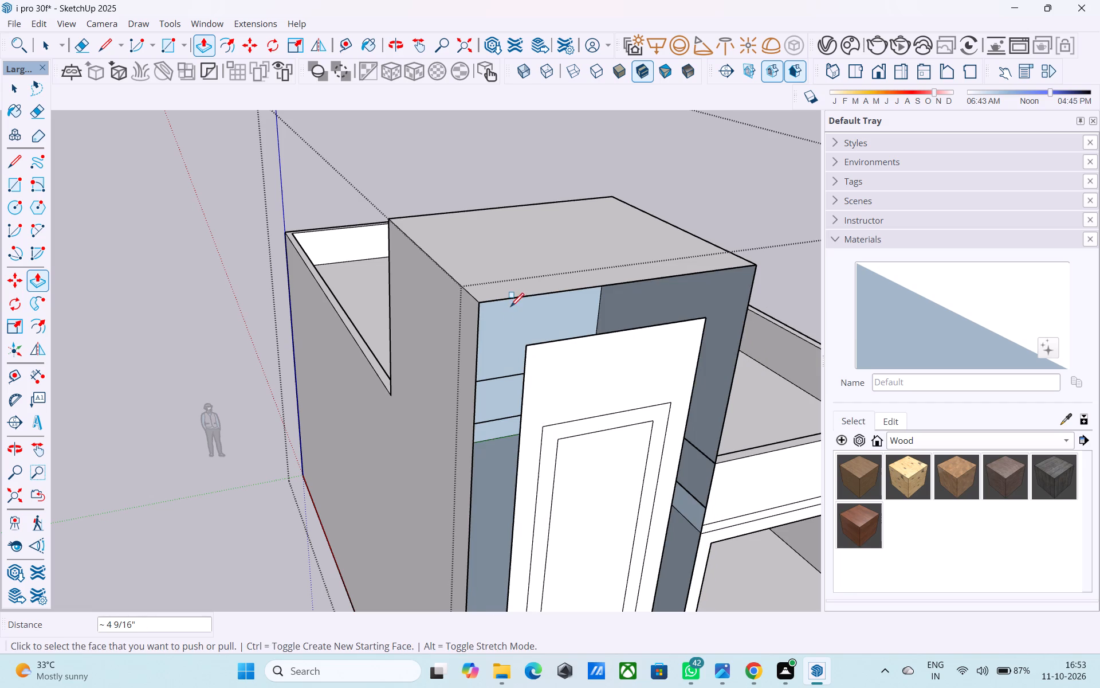
Draw a 34' by 12' rectangle over the tower's front, from its upper corner to the opposite base corner.
{"action": "key", "text": "r"}
{"action": "left_click", "coordinate": [482, 304]}
{"action": "scroll", "coordinate": [481, 300], "scroll_direction": "down", "scroll_amount": 9}
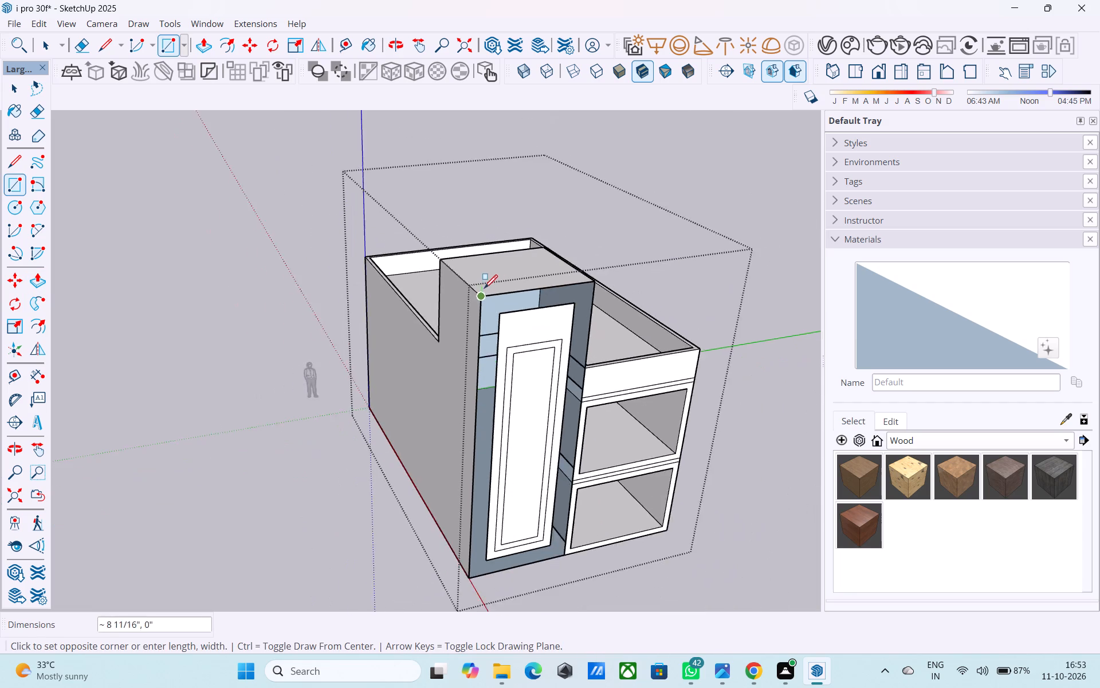
{"action": "scroll", "coordinate": [484, 290], "scroll_direction": "down", "scroll_amount": 5}
{"action": "middle_click_drag", "start_coordinate": [569, 519], "coordinate": [537, 466]}
{"action": "scroll", "coordinate": [520, 460], "scroll_direction": "up", "scroll_amount": 6}
{"action": "left_click", "coordinate": [506, 425]}
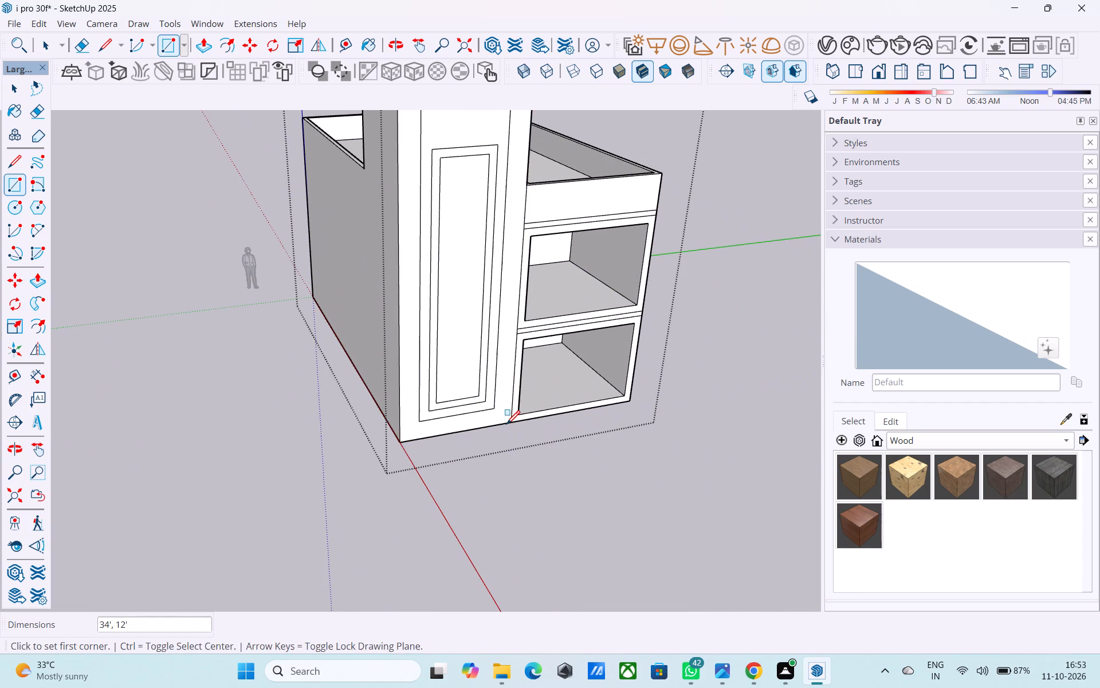
Place a horizontal guide 8' above the base edge of the tower's front.
{"action": "scroll", "coordinate": [506, 425], "scroll_direction": "down", "scroll_amount": 5}
{"action": "middle_click_drag", "start_coordinate": [506, 427], "coordinate": [449, 409]}
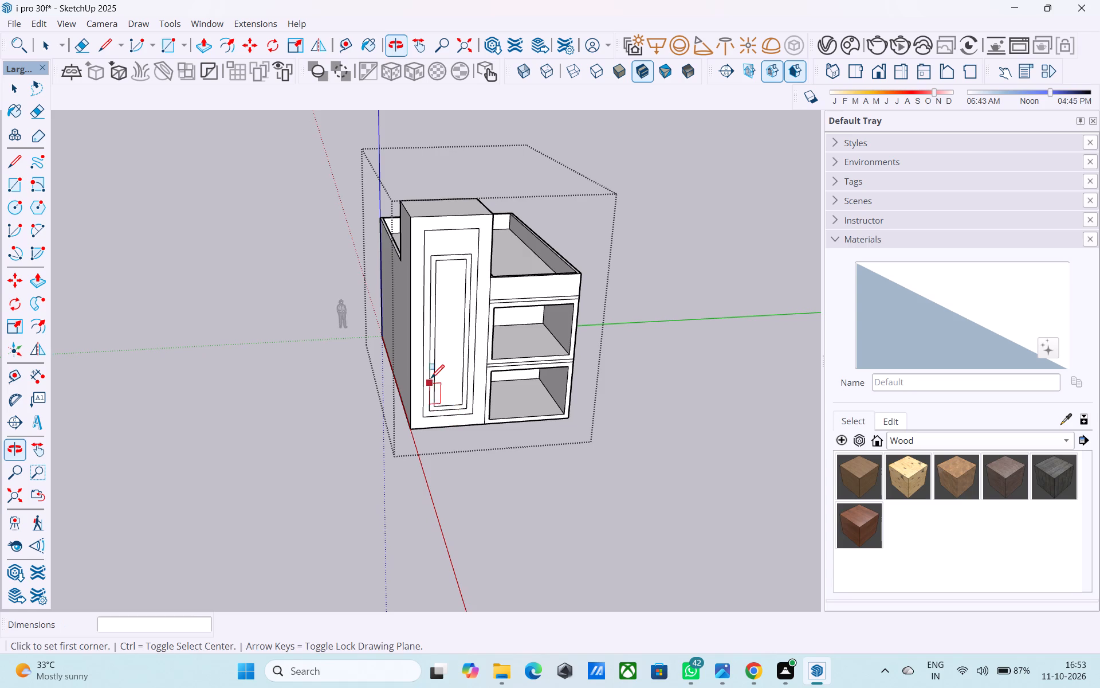
{"action": "middle_click_drag", "start_coordinate": [433, 380], "coordinate": [438, 376]}
{"action": "scroll", "coordinate": [440, 374], "scroll_direction": "up", "scroll_amount": 3}
{"action": "scroll", "coordinate": [443, 374], "scroll_direction": "down", "scroll_amount": 2}
{"action": "middle_click_drag", "start_coordinate": [445, 376], "coordinate": [458, 396]}
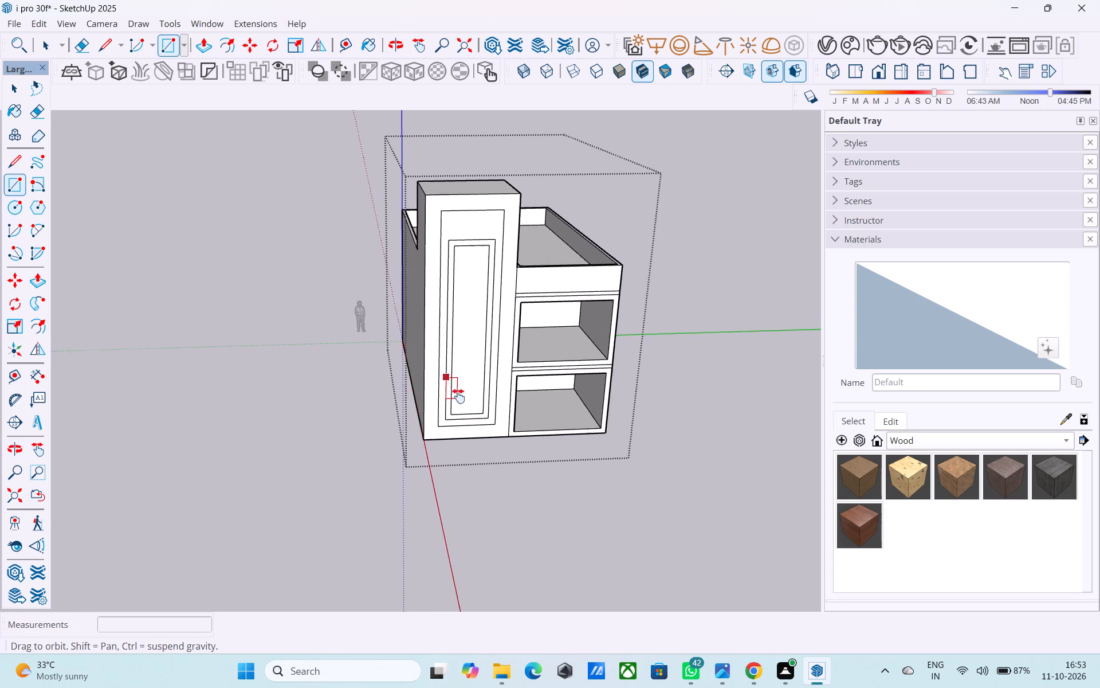
{"action": "middle_click_drag", "start_coordinate": [458, 396], "coordinate": [456, 398]}
{"action": "scroll", "coordinate": [457, 395], "scroll_direction": "up", "scroll_amount": 2}
{"action": "key", "text": "space"}
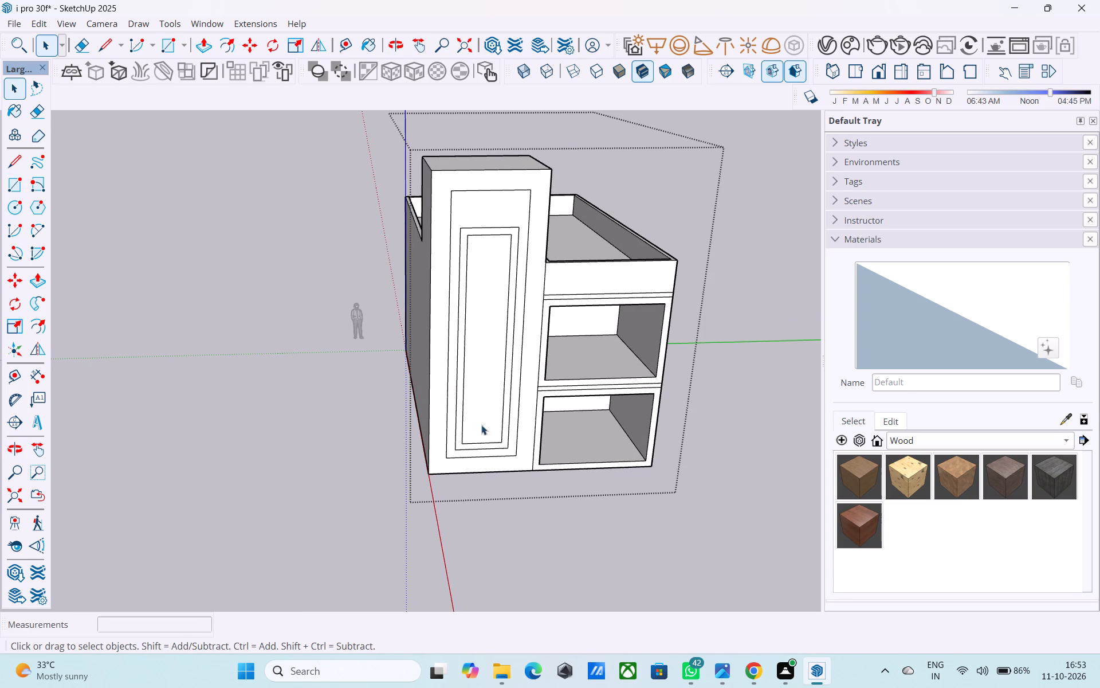
{"action": "scroll", "coordinate": [534, 435], "scroll_direction": "up", "scroll_amount": 1}
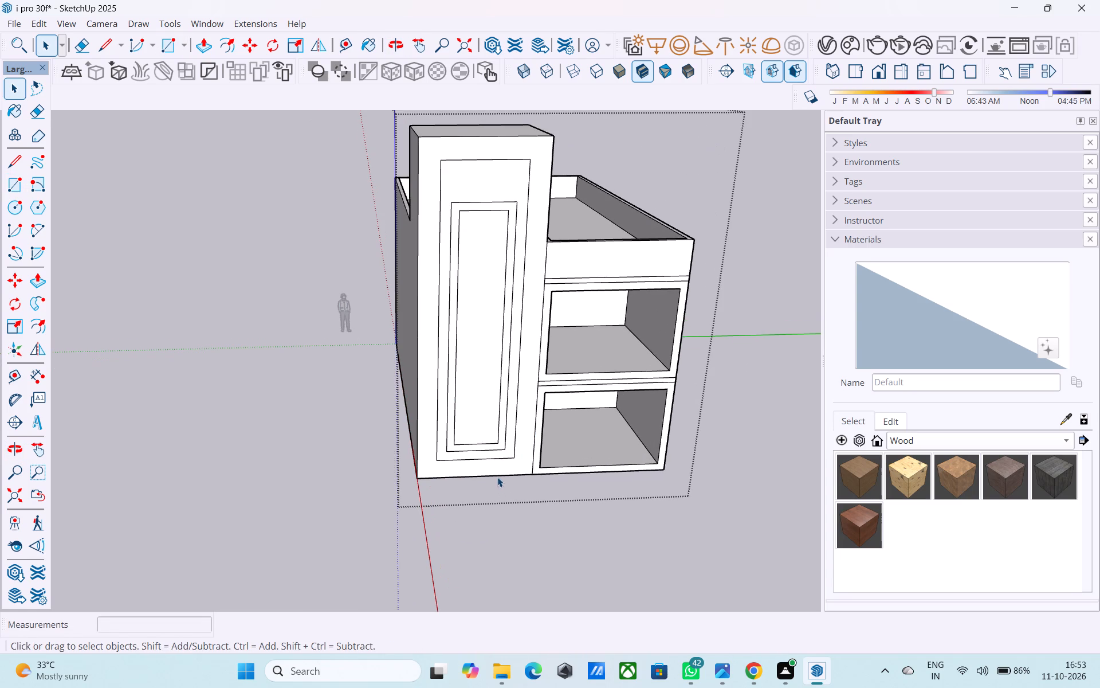
{"action": "key", "text": "t"}
{"action": "left_click", "coordinate": [494, 475]}
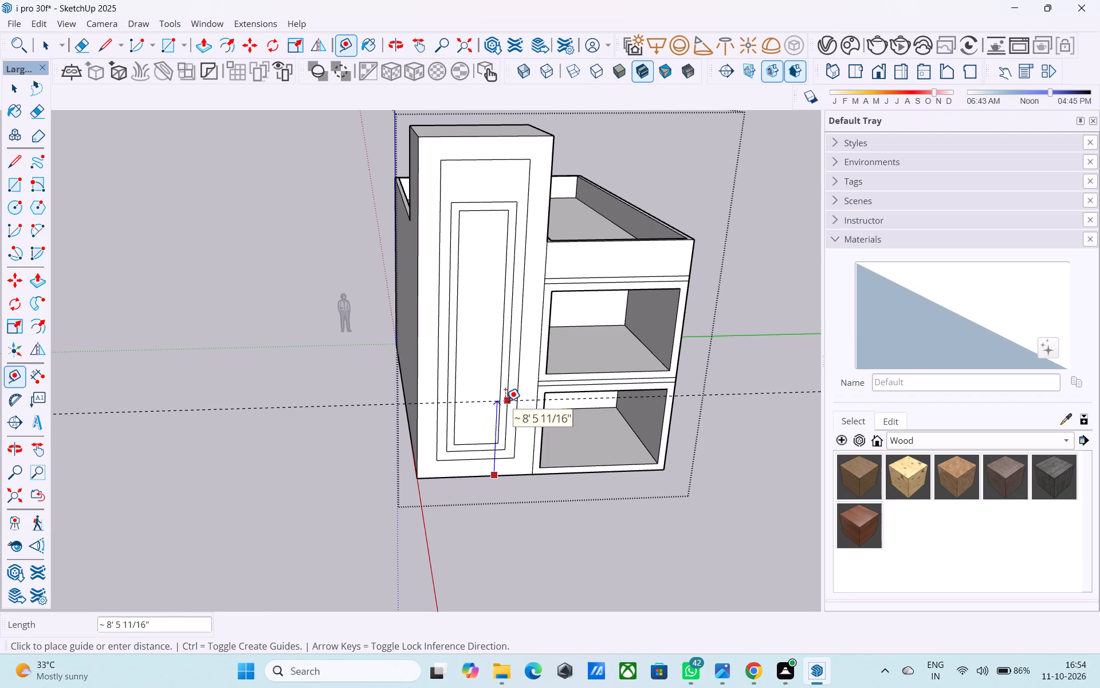
{"action": "type", "text": "8'"}
{"action": "key", "text": "Return"}
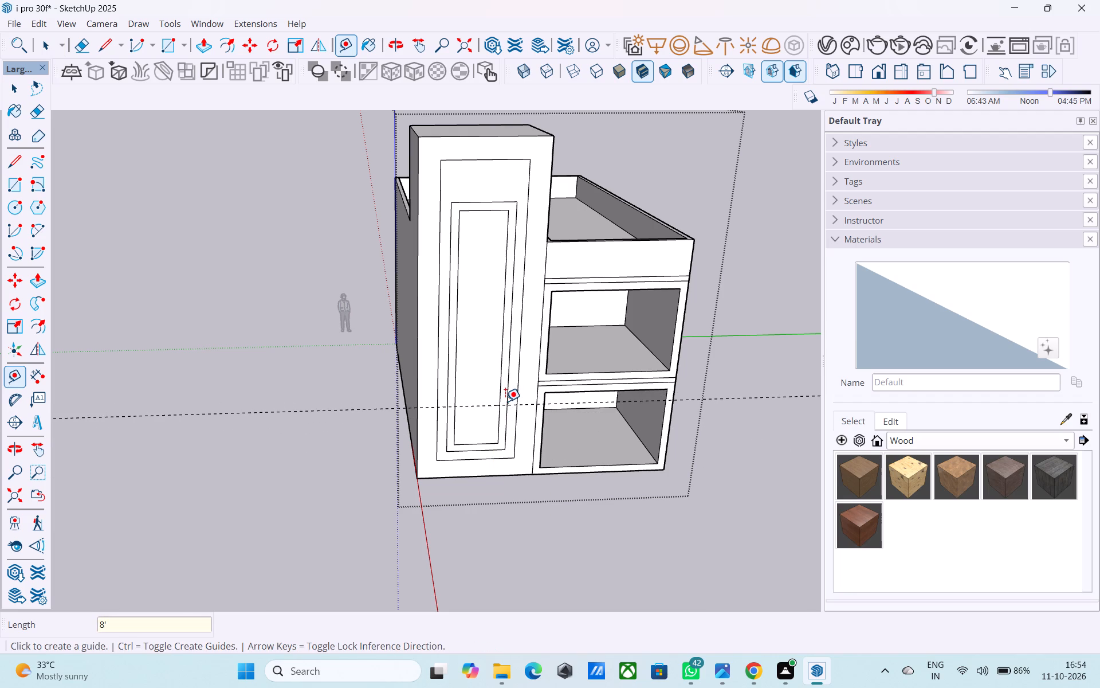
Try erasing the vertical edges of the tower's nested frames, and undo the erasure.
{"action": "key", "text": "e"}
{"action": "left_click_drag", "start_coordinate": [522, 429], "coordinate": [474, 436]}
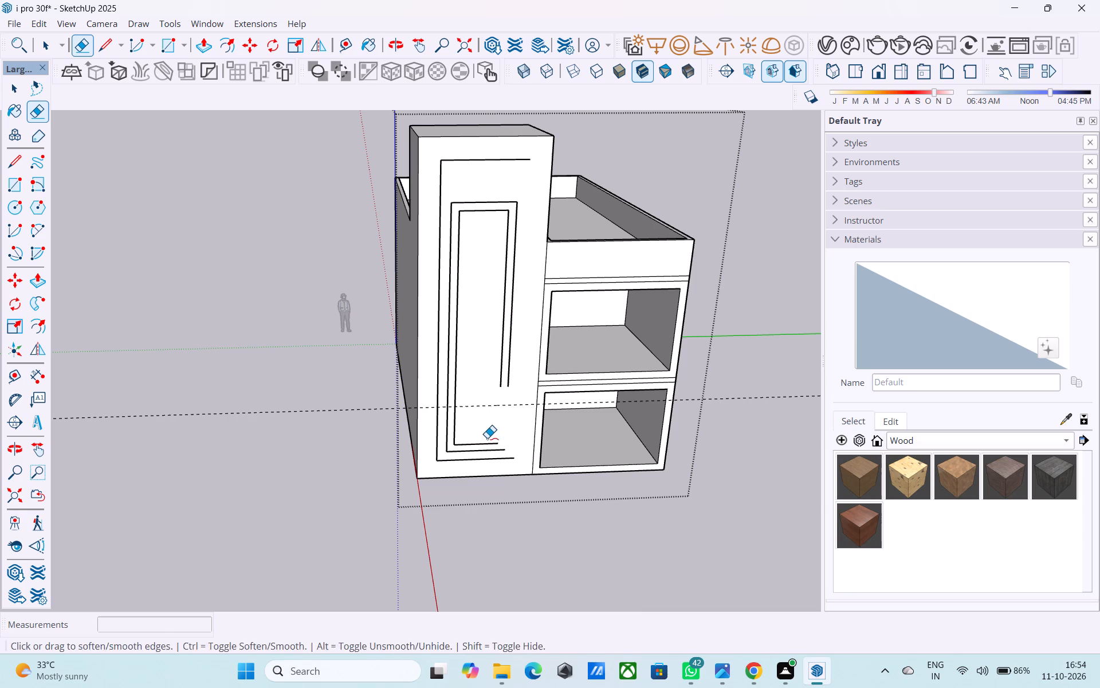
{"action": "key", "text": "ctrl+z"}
Draw a line across the full width of the tower's front along the 8' guide.
{"action": "key", "text": "l"}
{"action": "left_click", "coordinate": [422, 409]}
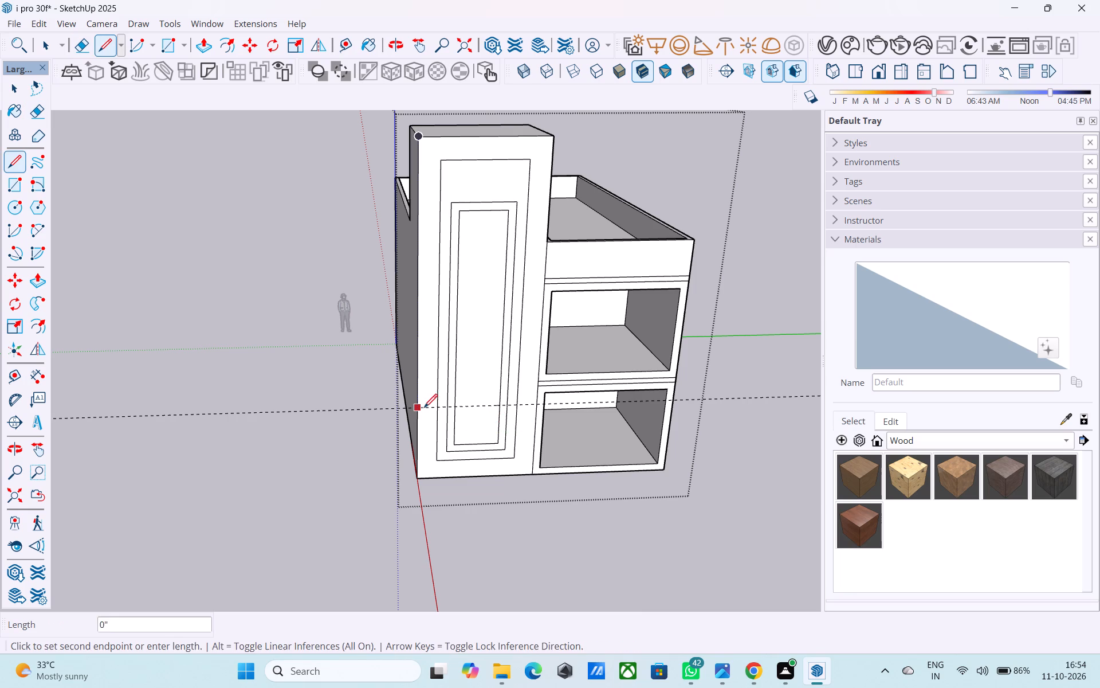
{"action": "left_click", "coordinate": [532, 411]}
Erase all frame lines below the new horizontal line on the tower's front.
{"action": "key", "text": "e"}
{"action": "left_click_drag", "start_coordinate": [514, 437], "coordinate": [508, 438]}
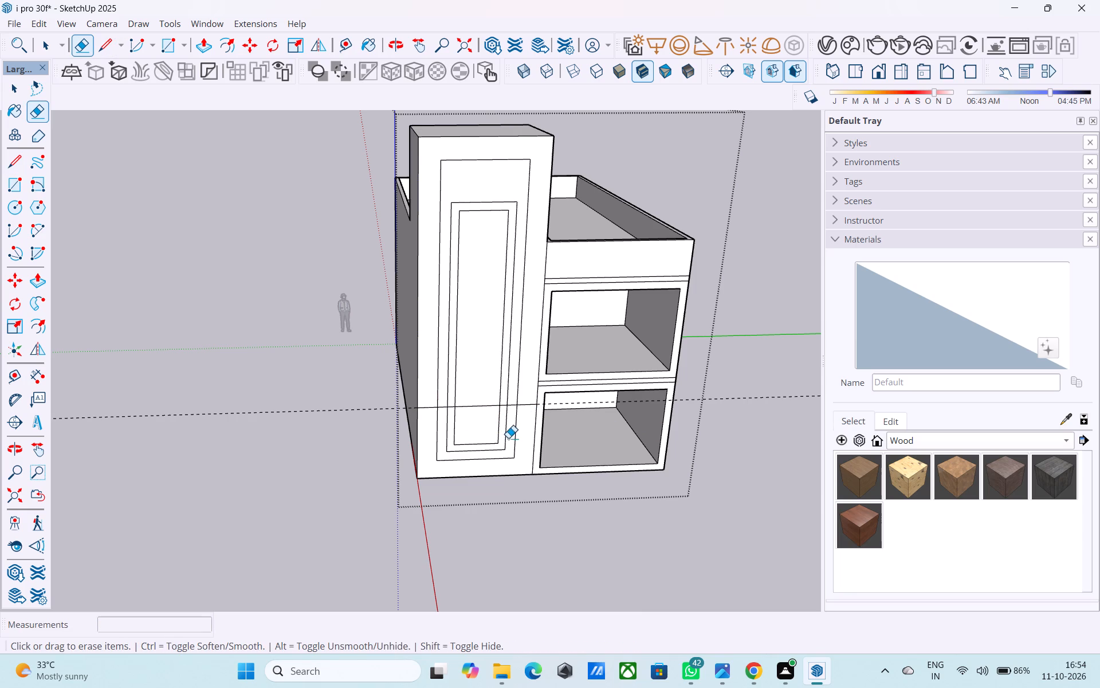
{"action": "left_click_drag", "start_coordinate": [508, 438], "coordinate": [427, 448]}
{"action": "left_click_drag", "start_coordinate": [473, 444], "coordinate": [484, 464]}
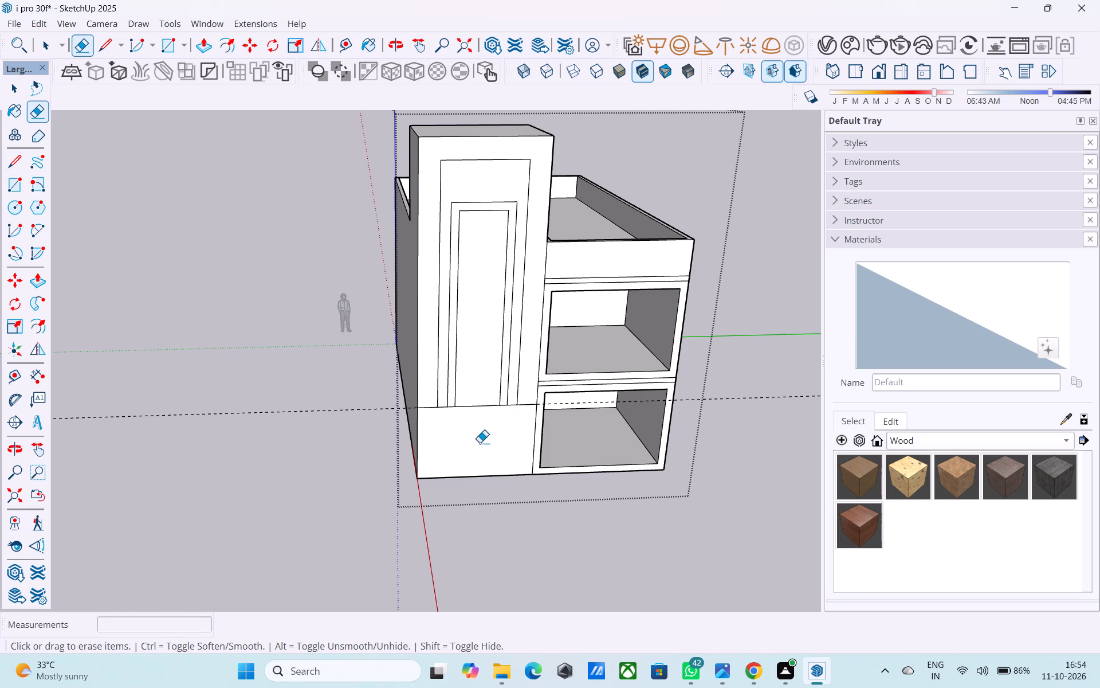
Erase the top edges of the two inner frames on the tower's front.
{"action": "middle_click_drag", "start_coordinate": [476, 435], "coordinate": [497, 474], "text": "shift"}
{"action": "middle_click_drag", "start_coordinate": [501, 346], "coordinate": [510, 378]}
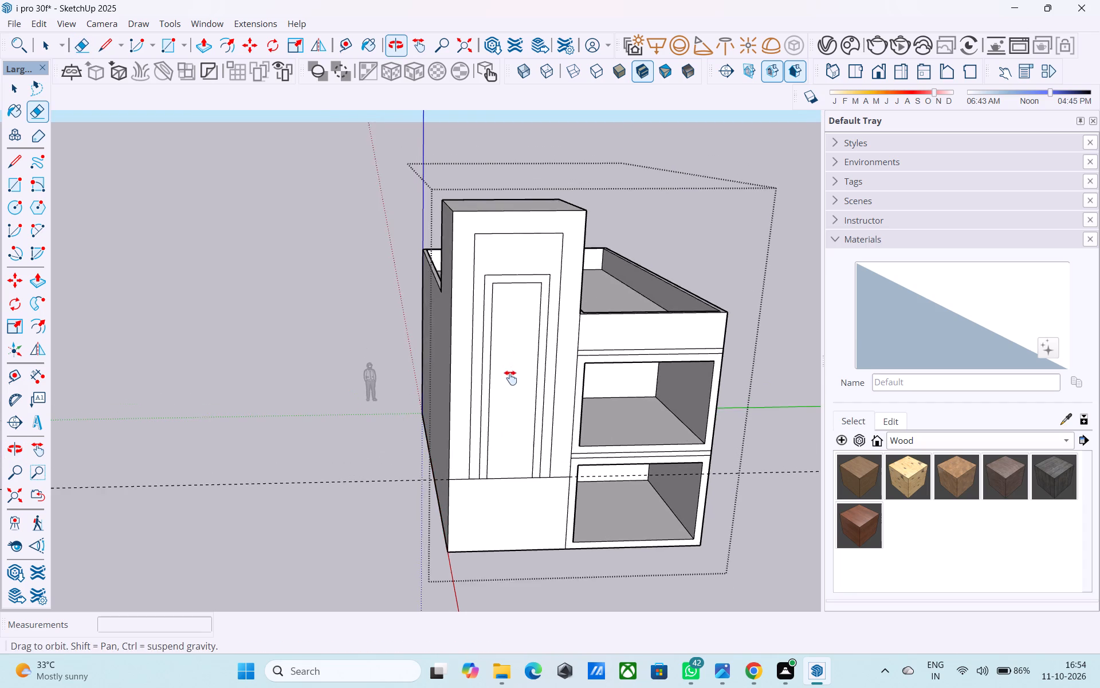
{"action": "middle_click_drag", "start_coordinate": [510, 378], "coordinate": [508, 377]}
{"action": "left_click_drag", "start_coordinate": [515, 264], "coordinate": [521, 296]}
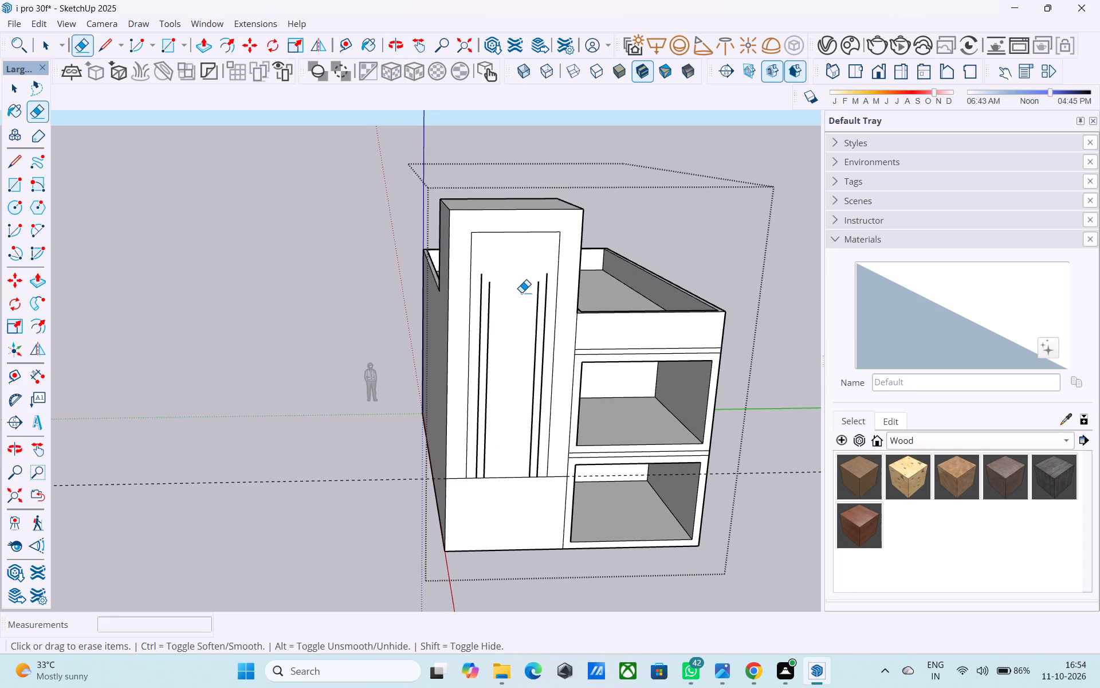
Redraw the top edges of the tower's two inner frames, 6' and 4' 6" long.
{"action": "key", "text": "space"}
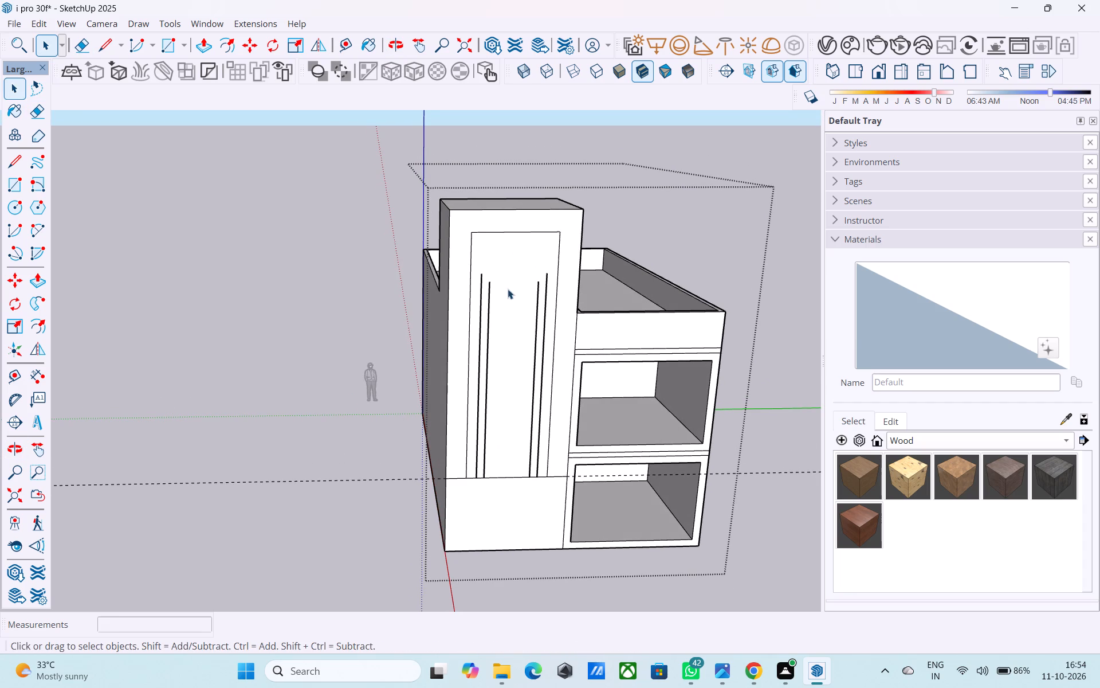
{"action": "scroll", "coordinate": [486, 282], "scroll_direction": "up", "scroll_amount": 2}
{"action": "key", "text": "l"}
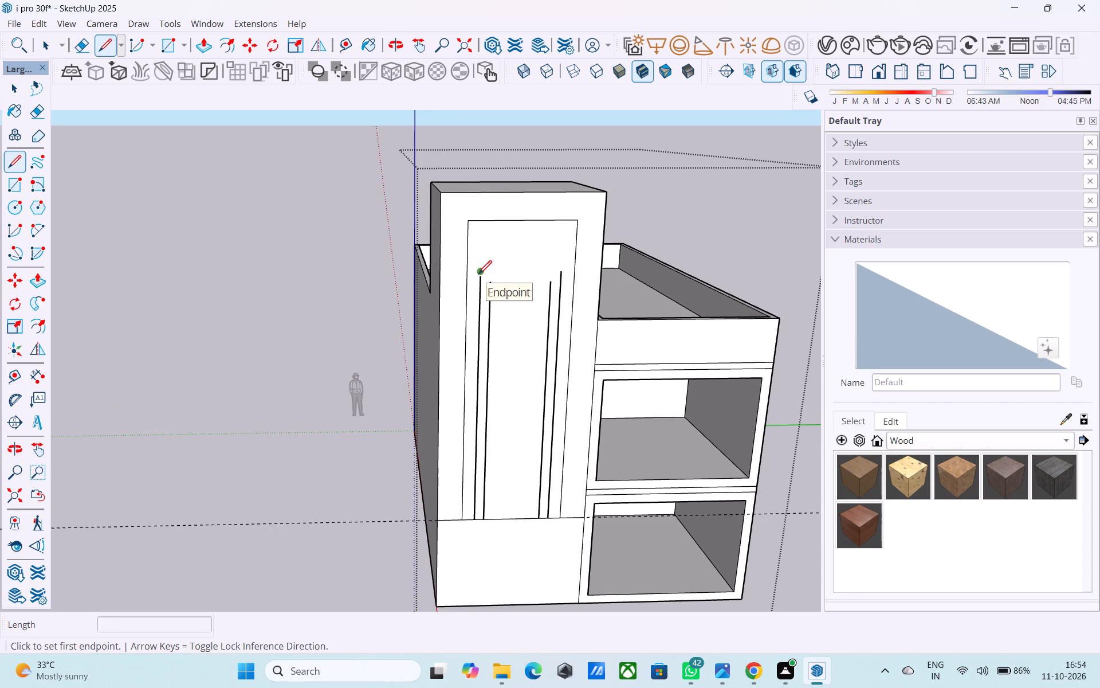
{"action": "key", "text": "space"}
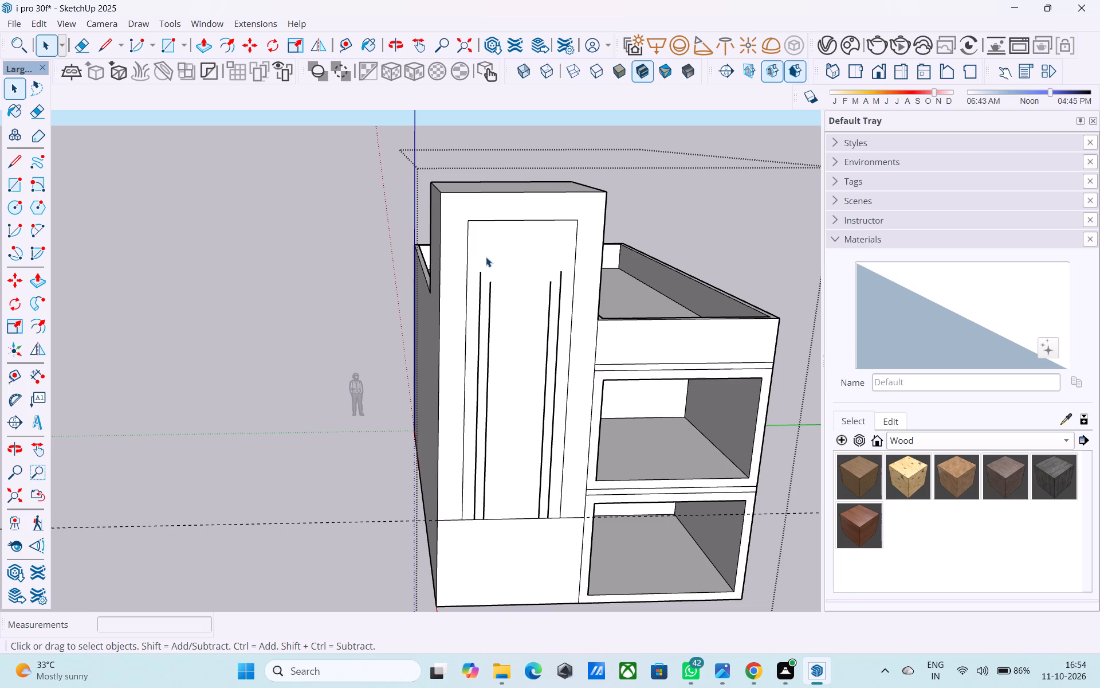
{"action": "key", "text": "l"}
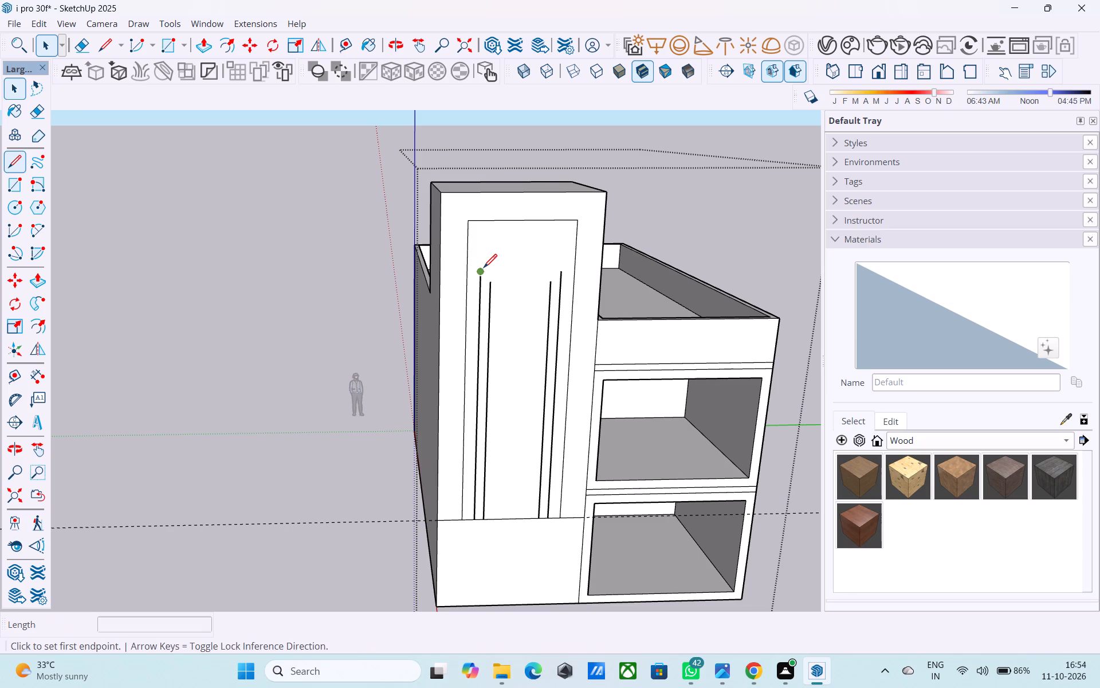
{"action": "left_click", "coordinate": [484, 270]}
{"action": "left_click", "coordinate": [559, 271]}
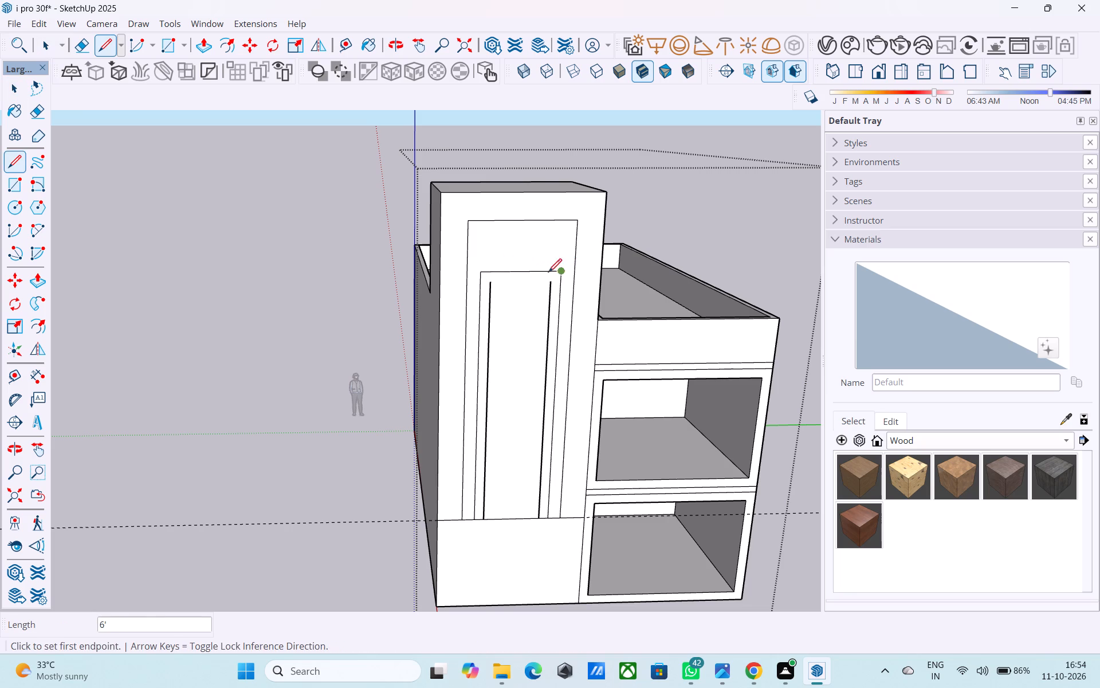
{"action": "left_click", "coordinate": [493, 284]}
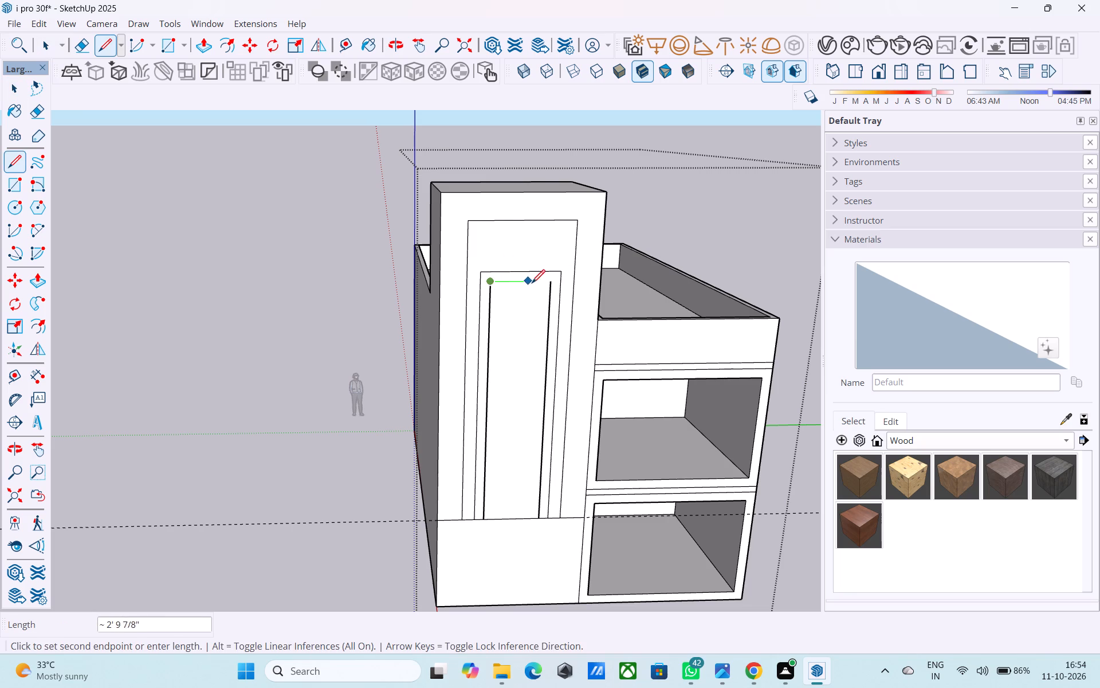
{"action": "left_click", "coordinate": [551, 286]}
Save the model.
{"action": "key", "text": "ctrl+s"}
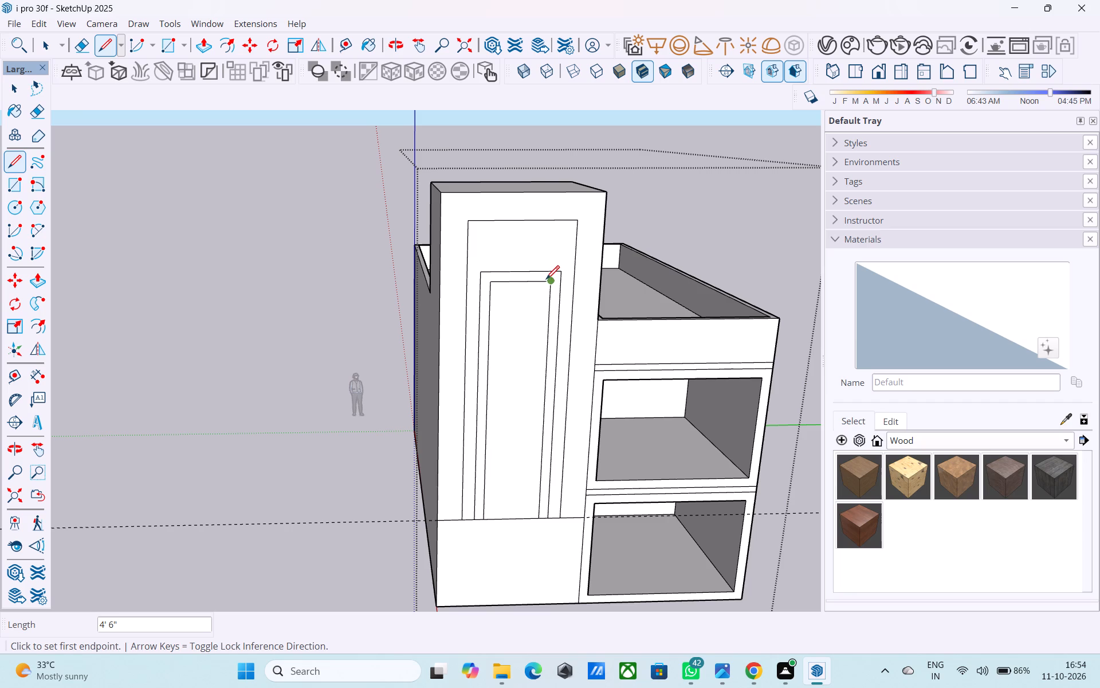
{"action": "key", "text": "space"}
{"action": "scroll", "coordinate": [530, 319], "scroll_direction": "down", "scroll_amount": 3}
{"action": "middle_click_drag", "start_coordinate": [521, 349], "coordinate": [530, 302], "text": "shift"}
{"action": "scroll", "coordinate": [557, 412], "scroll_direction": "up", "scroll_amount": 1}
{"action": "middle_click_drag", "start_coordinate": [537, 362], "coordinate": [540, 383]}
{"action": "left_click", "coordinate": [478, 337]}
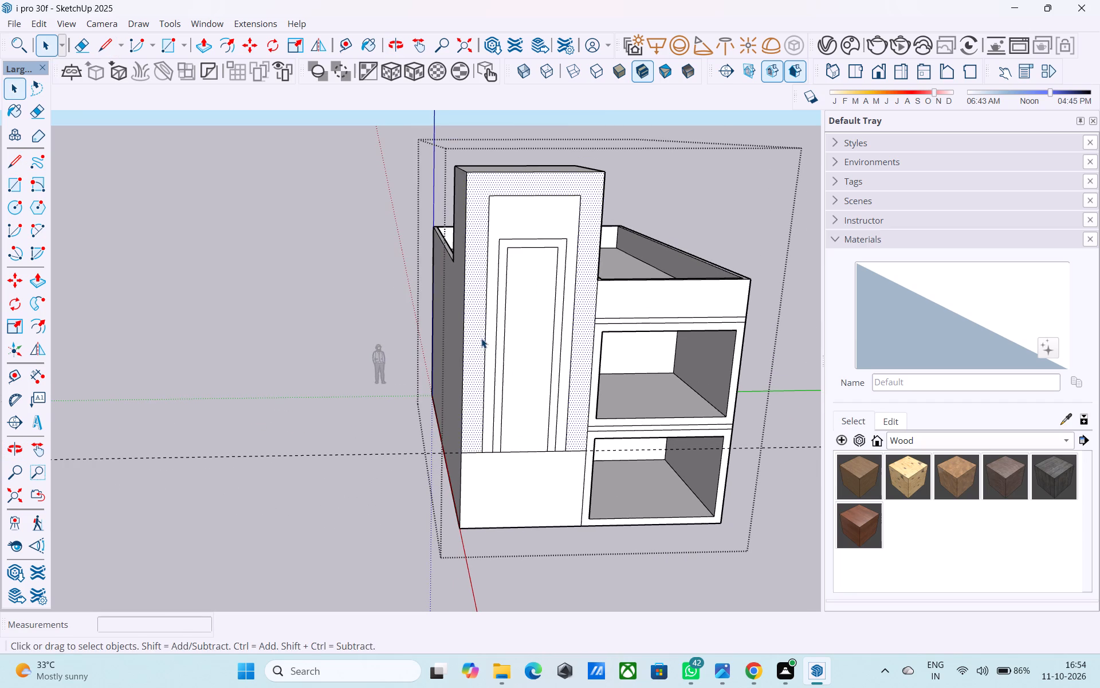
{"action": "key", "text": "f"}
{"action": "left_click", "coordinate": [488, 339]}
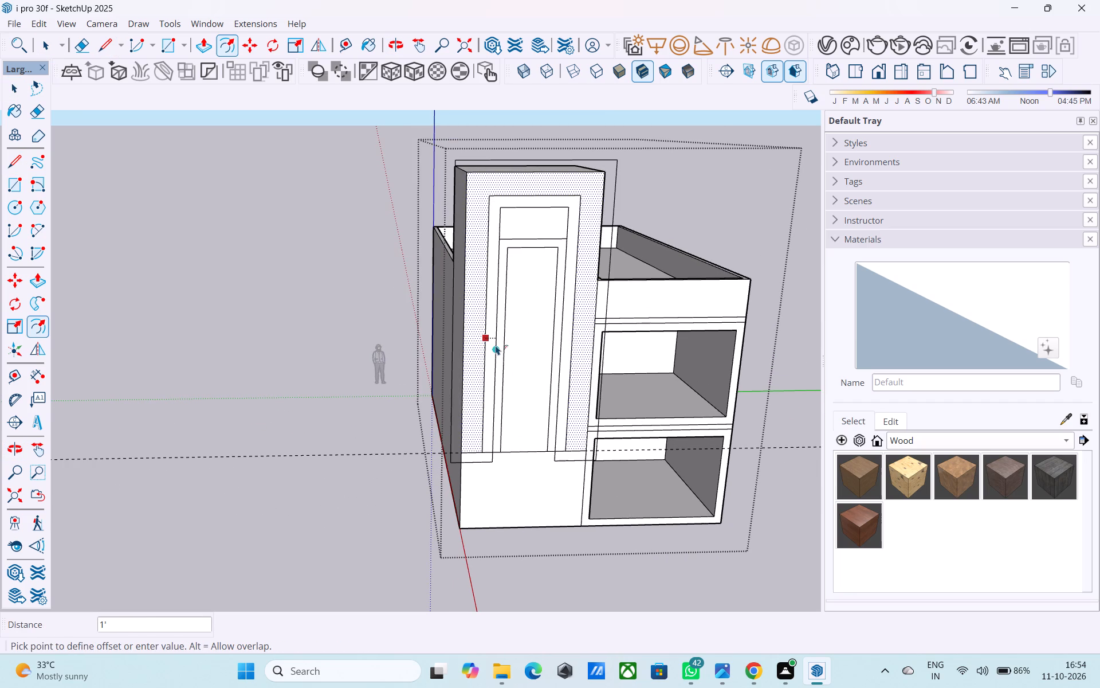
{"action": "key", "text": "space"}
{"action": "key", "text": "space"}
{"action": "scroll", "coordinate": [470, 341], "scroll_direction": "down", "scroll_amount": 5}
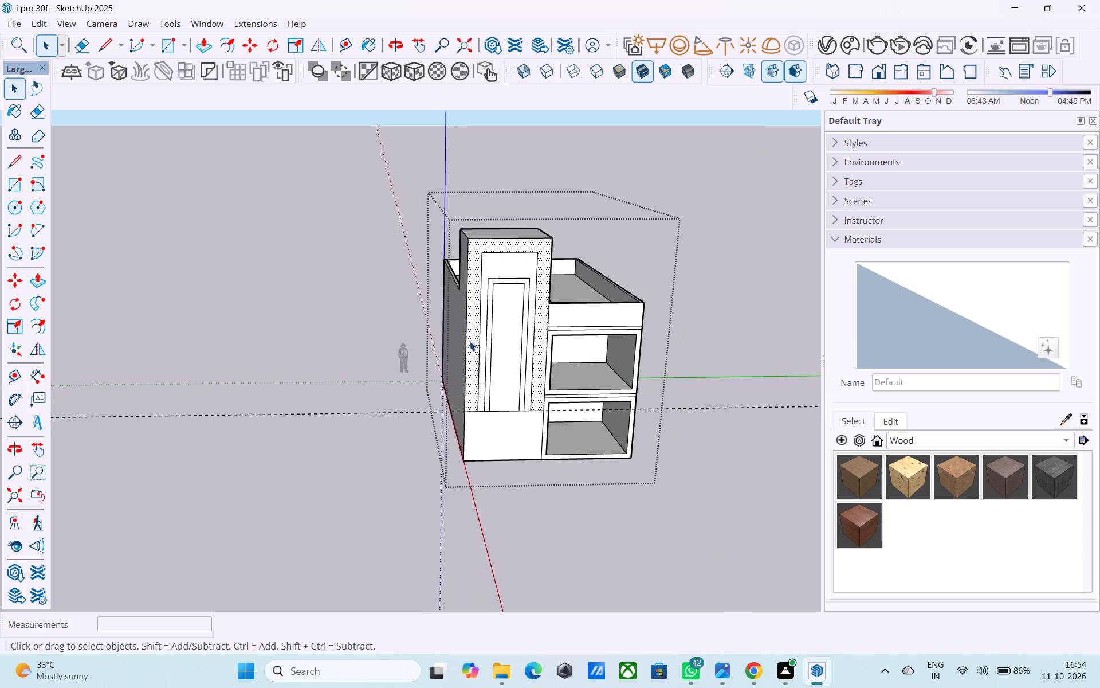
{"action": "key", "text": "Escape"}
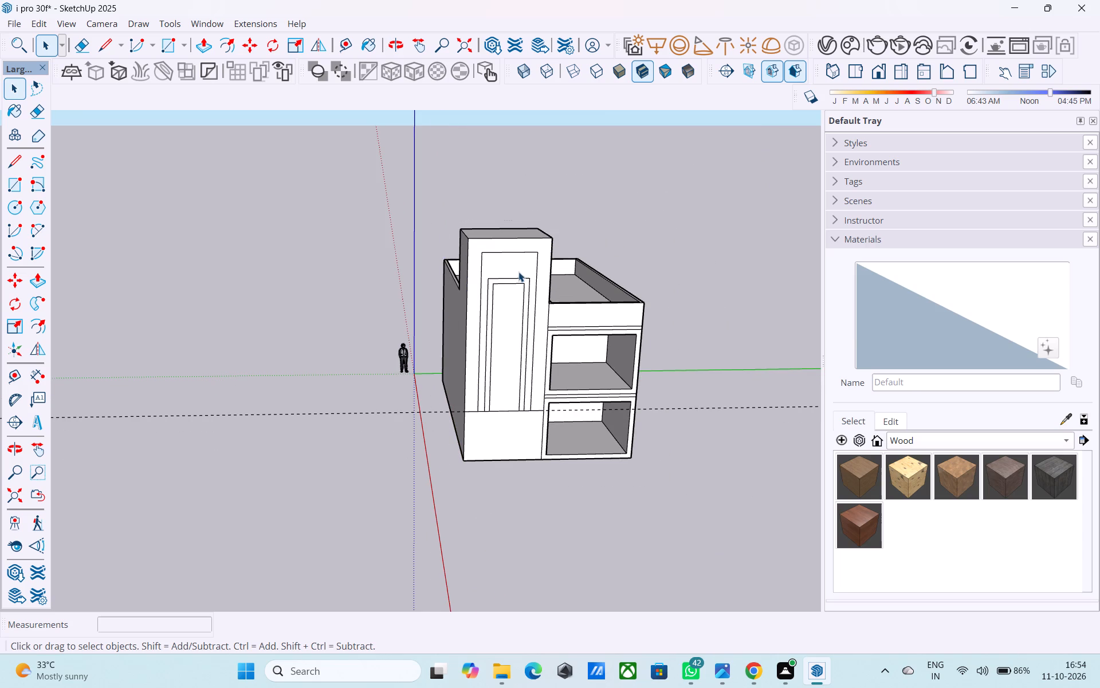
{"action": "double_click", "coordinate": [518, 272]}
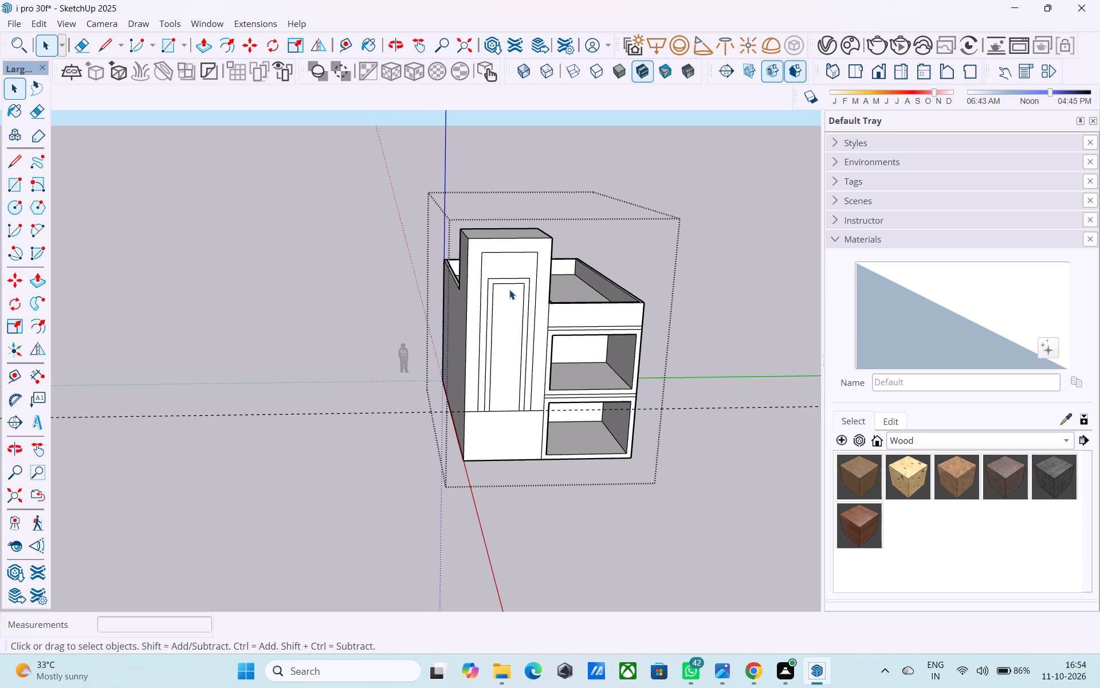
Erase all edges of the two inner frames on the tower, keeping only the outer frame.
{"action": "middle_click_drag", "start_coordinate": [503, 294], "coordinate": [503, 333]}
{"action": "scroll", "coordinate": [503, 347], "scroll_direction": "up", "scroll_amount": 2}
{"action": "key", "text": "e"}
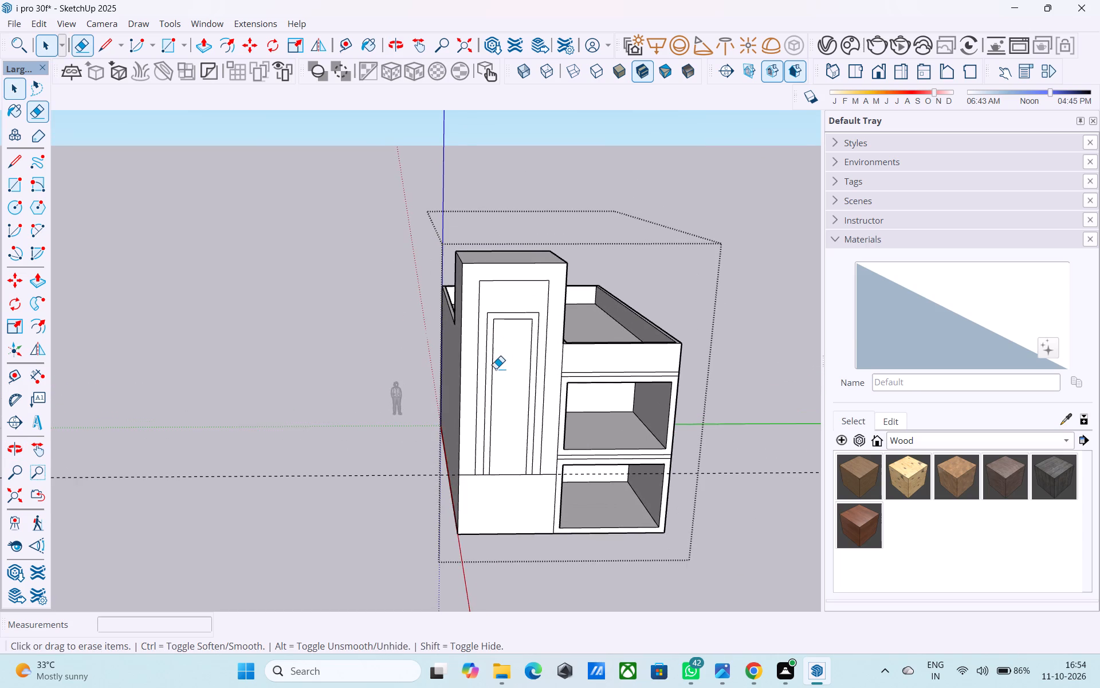
{"action": "scroll", "coordinate": [492, 374], "scroll_direction": "up", "scroll_amount": 3}
{"action": "left_click_drag", "start_coordinate": [495, 374], "coordinate": [483, 372]}
{"action": "left_click_drag", "start_coordinate": [525, 286], "coordinate": [524, 315]}
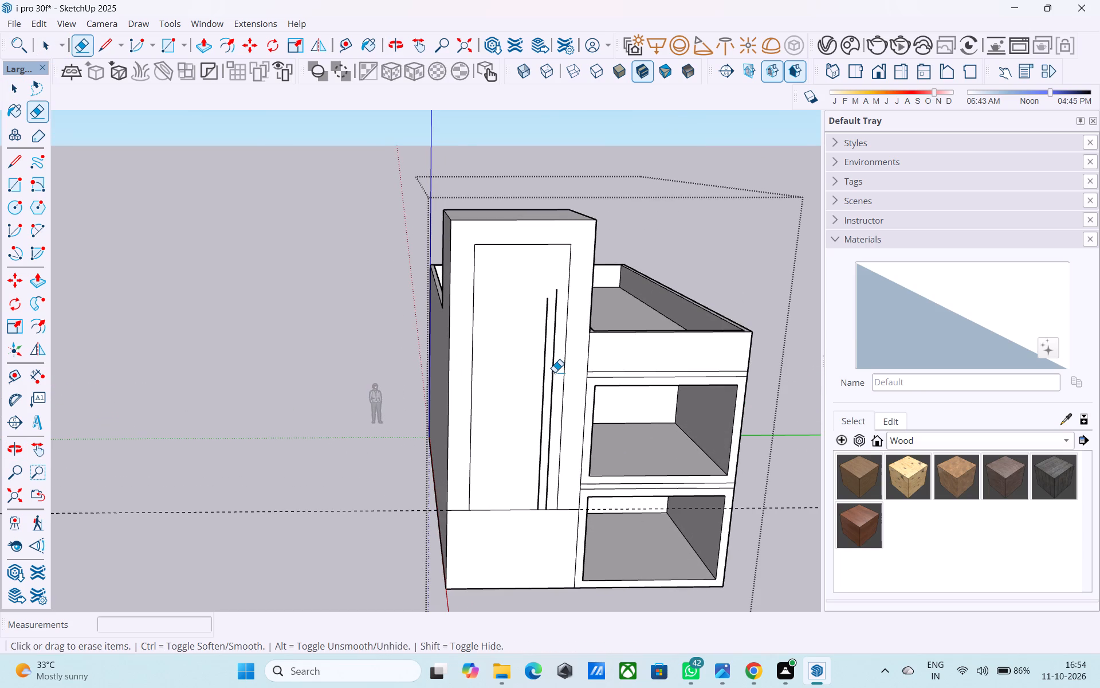
{"action": "left_click_drag", "start_coordinate": [555, 373], "coordinate": [540, 376]}
{"action": "left_click_drag", "start_coordinate": [559, 326], "coordinate": [547, 327]}
{"action": "left_click_drag", "start_coordinate": [556, 330], "coordinate": [549, 346]}
{"action": "left_click_drag", "start_coordinate": [547, 349], "coordinate": [541, 349]}
{"action": "left_click_drag", "start_coordinate": [557, 383], "coordinate": [538, 382]}
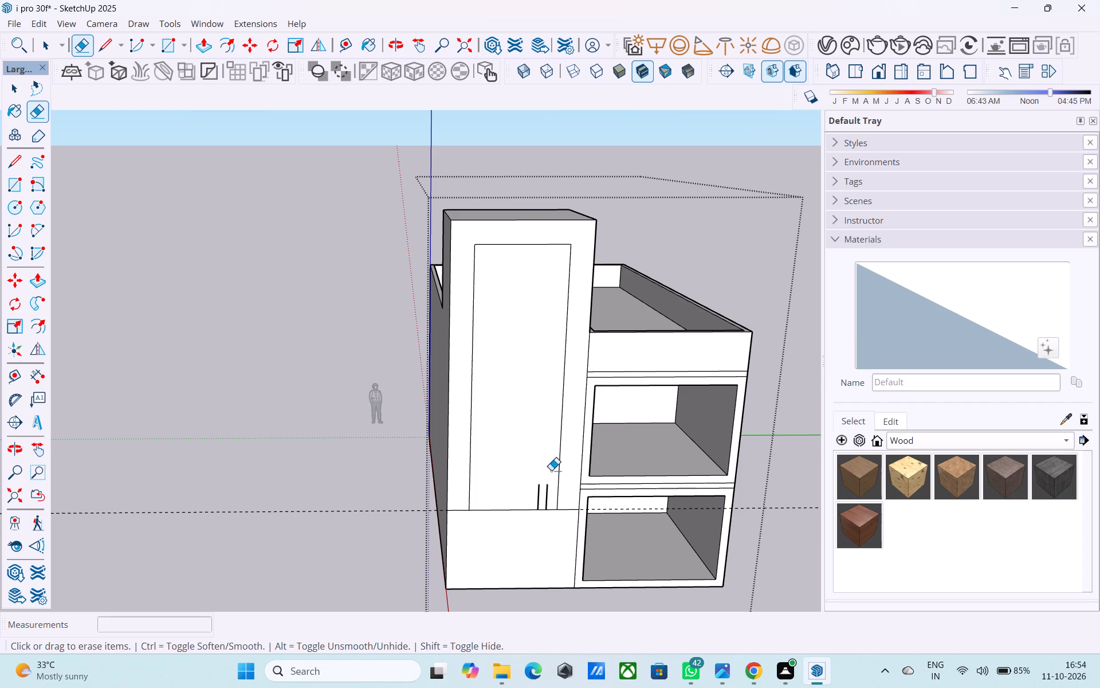
{"action": "left_click", "coordinate": [545, 495]}
{"action": "left_click", "coordinate": [540, 484]}
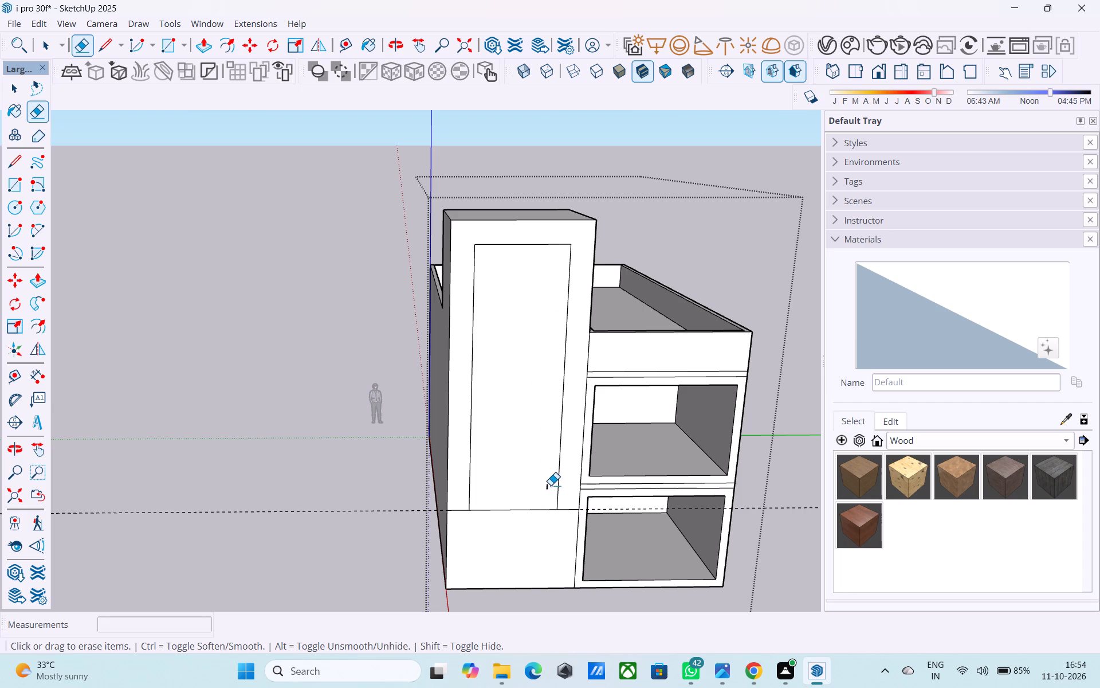
{"action": "left_click", "coordinate": [549, 486]}
Erase the guide and the horizontal line segments on both sides of the remaining frame's bottom edge.
{"action": "left_click_drag", "start_coordinate": [569, 510], "coordinate": [564, 534]}
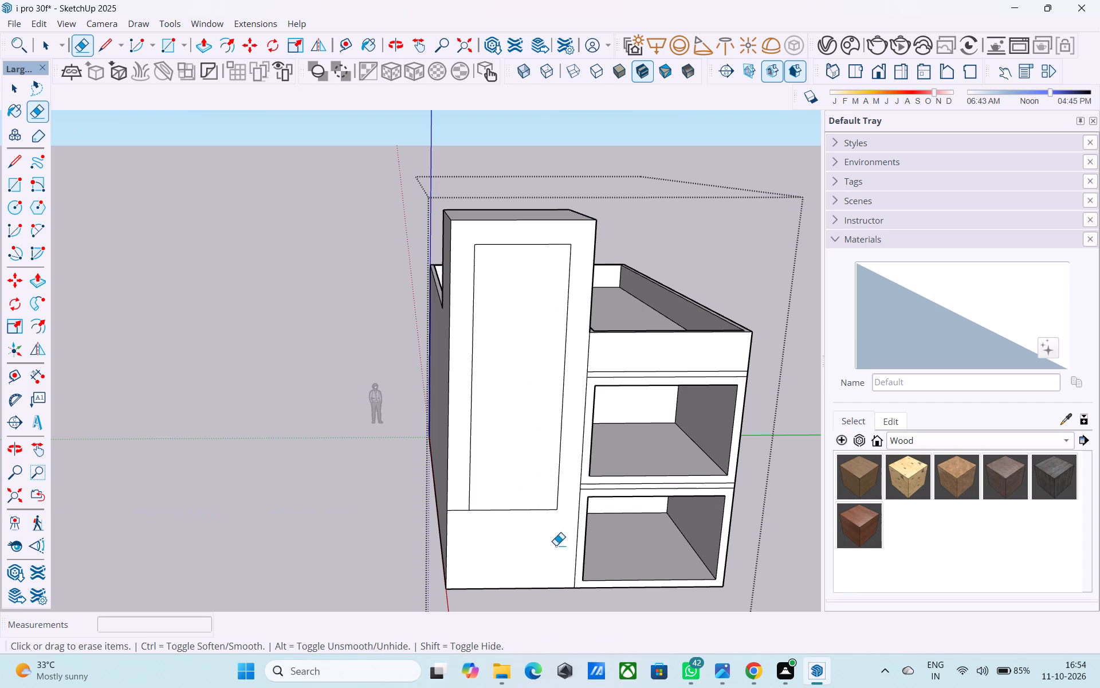
{"action": "left_click_drag", "start_coordinate": [460, 507], "coordinate": [462, 527]}
Offset the outline of the tower's front panel 1' inward.
{"action": "key", "text": "space"}
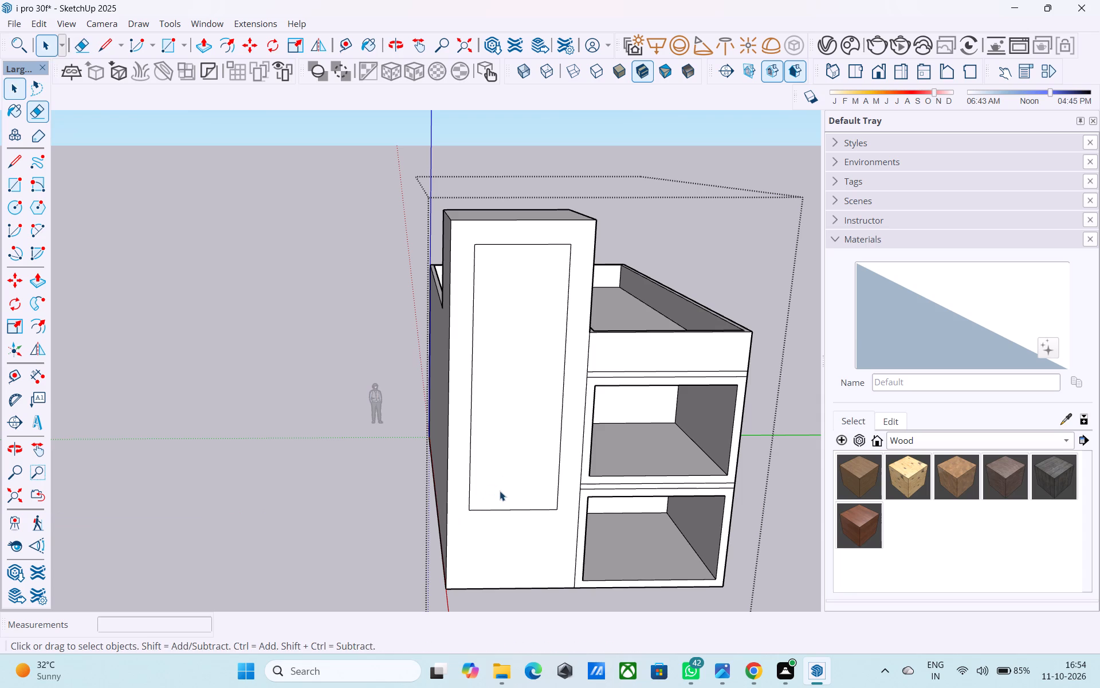
{"action": "left_click", "coordinate": [500, 488]}
{"action": "key", "text": "f"}
{"action": "left_click", "coordinate": [500, 487]}
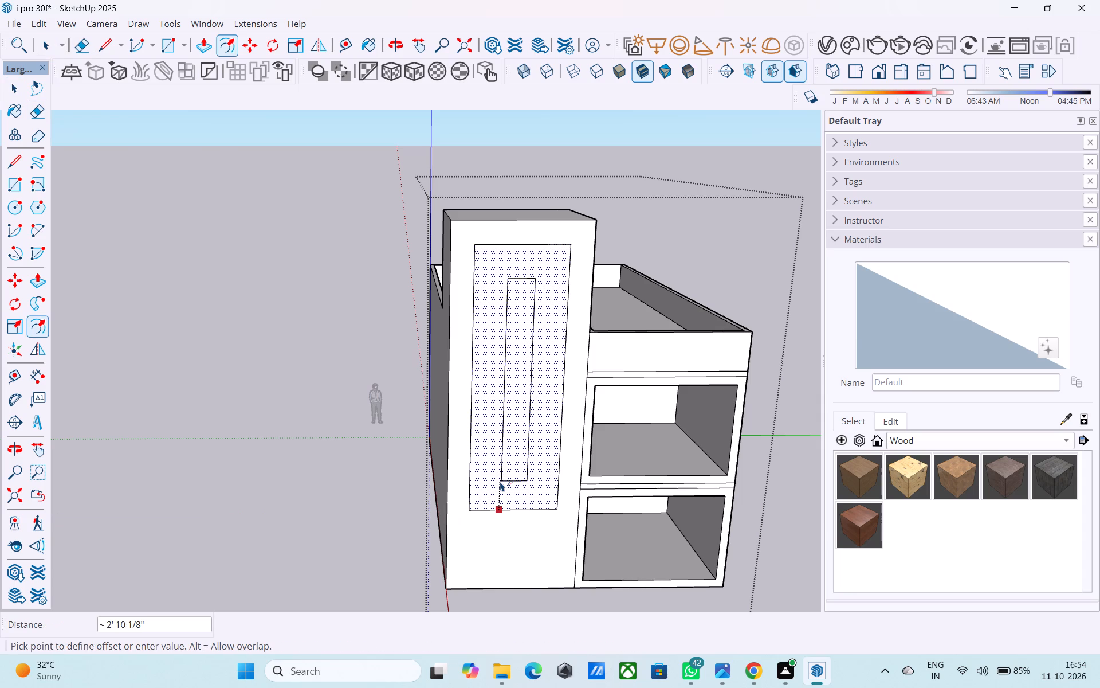
{"action": "type", "text": "1'"}
{"action": "key", "text": "Return"}
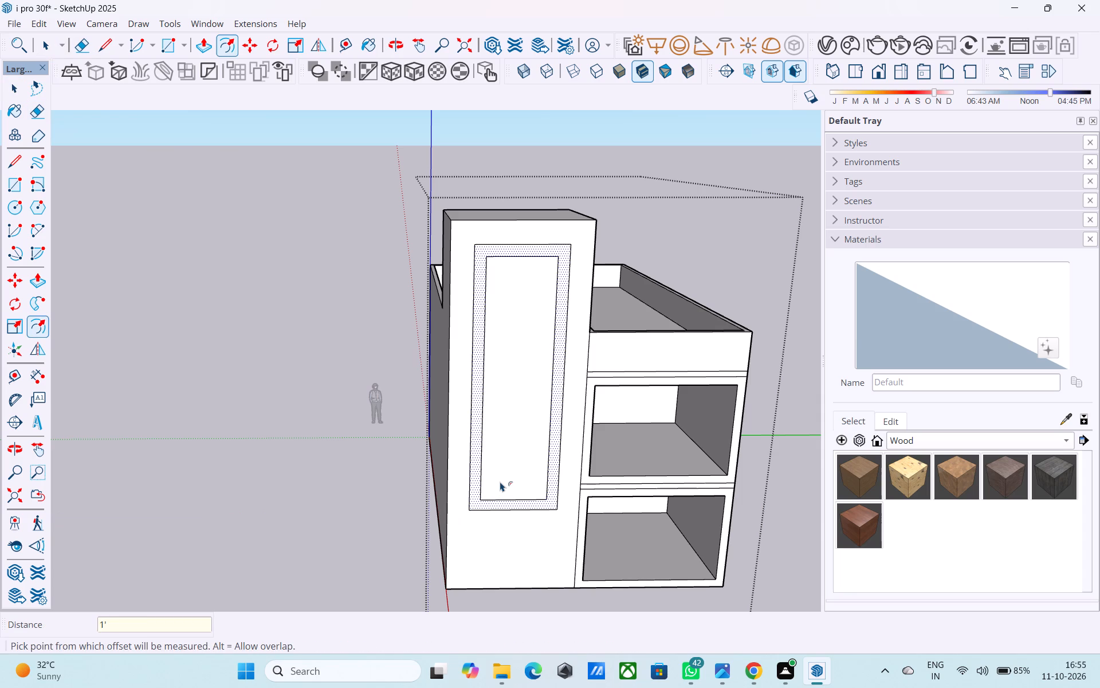
{"action": "key", "text": "space"}
{"action": "middle_click_drag", "start_coordinate": [529, 402], "coordinate": [505, 382]}
{"action": "scroll", "coordinate": [505, 381], "scroll_direction": "up", "scroll_amount": 3}
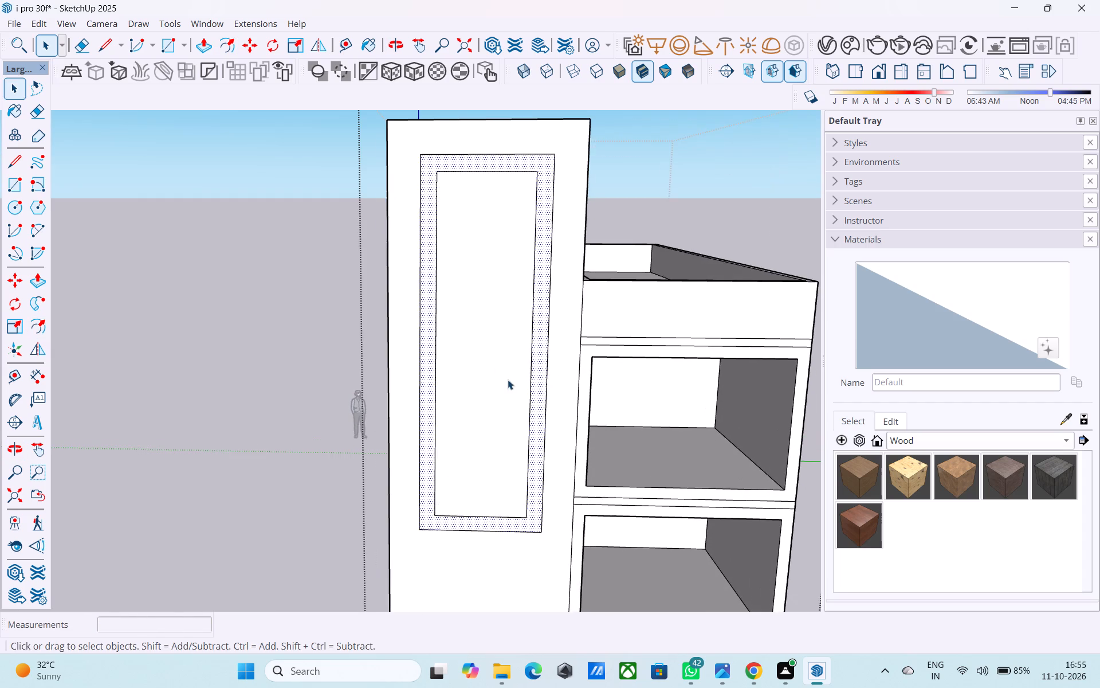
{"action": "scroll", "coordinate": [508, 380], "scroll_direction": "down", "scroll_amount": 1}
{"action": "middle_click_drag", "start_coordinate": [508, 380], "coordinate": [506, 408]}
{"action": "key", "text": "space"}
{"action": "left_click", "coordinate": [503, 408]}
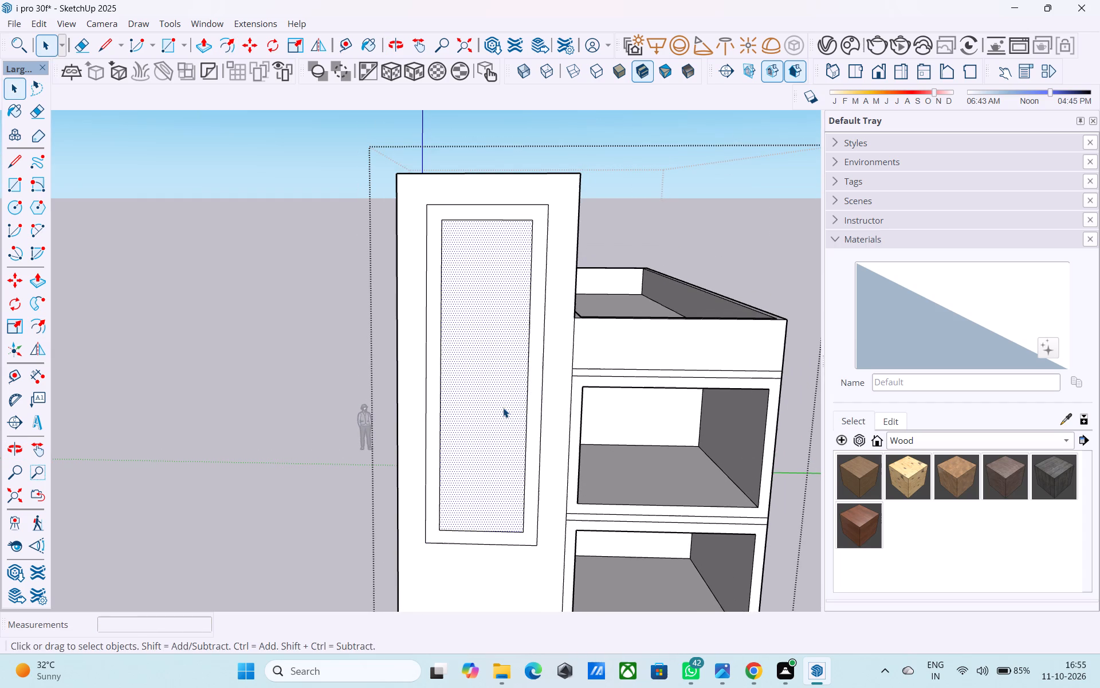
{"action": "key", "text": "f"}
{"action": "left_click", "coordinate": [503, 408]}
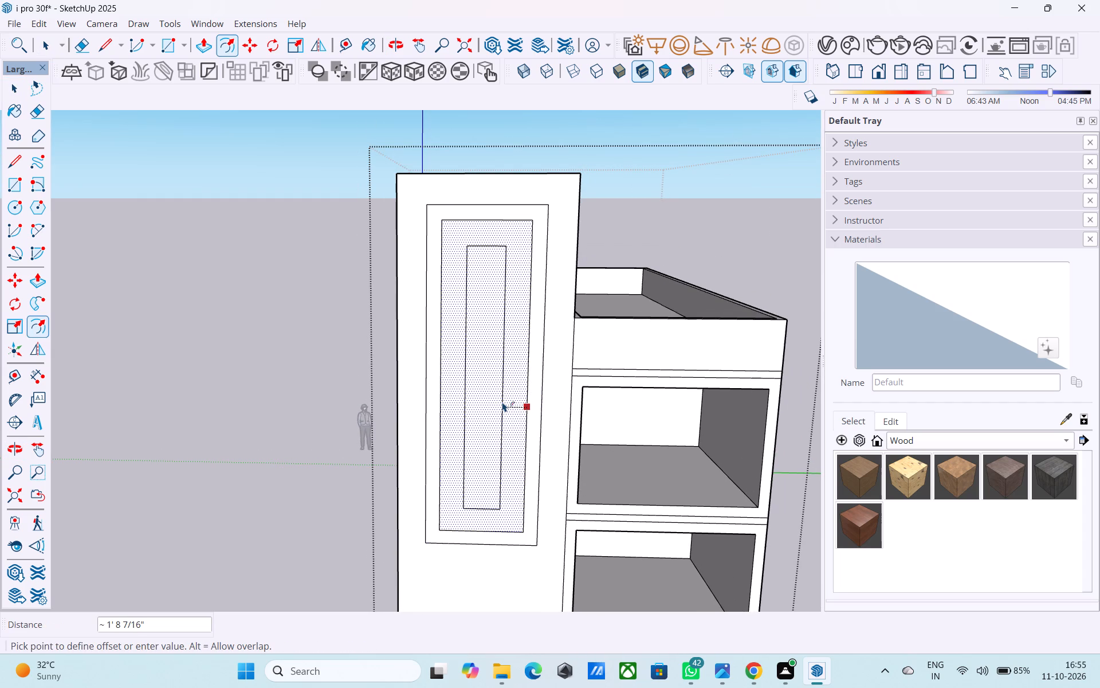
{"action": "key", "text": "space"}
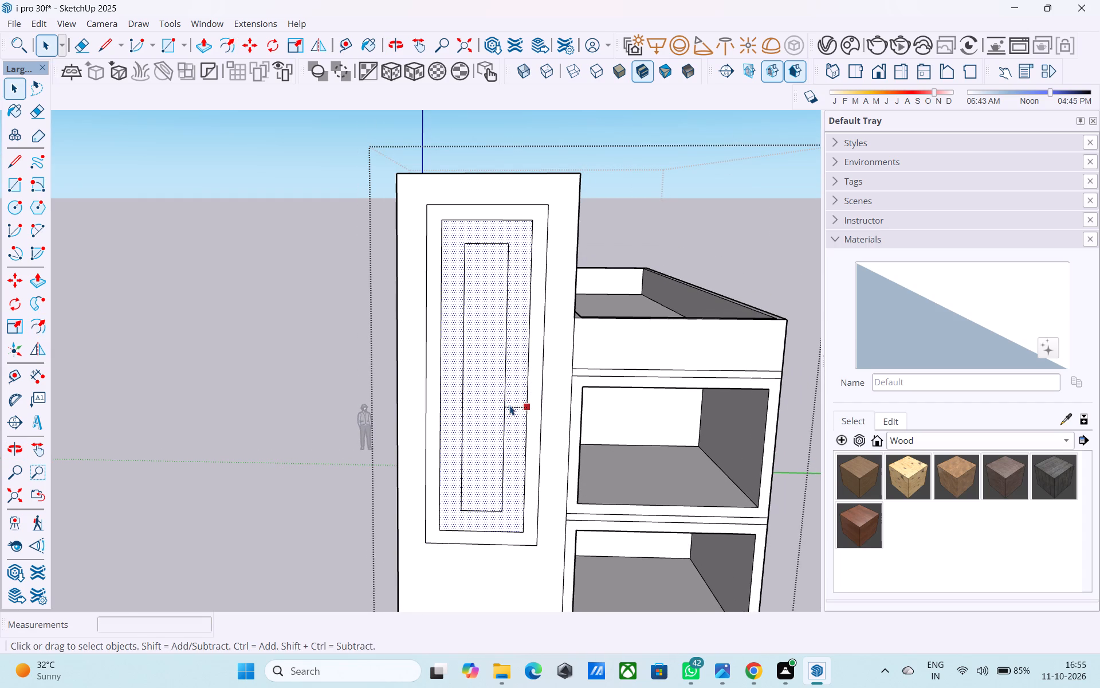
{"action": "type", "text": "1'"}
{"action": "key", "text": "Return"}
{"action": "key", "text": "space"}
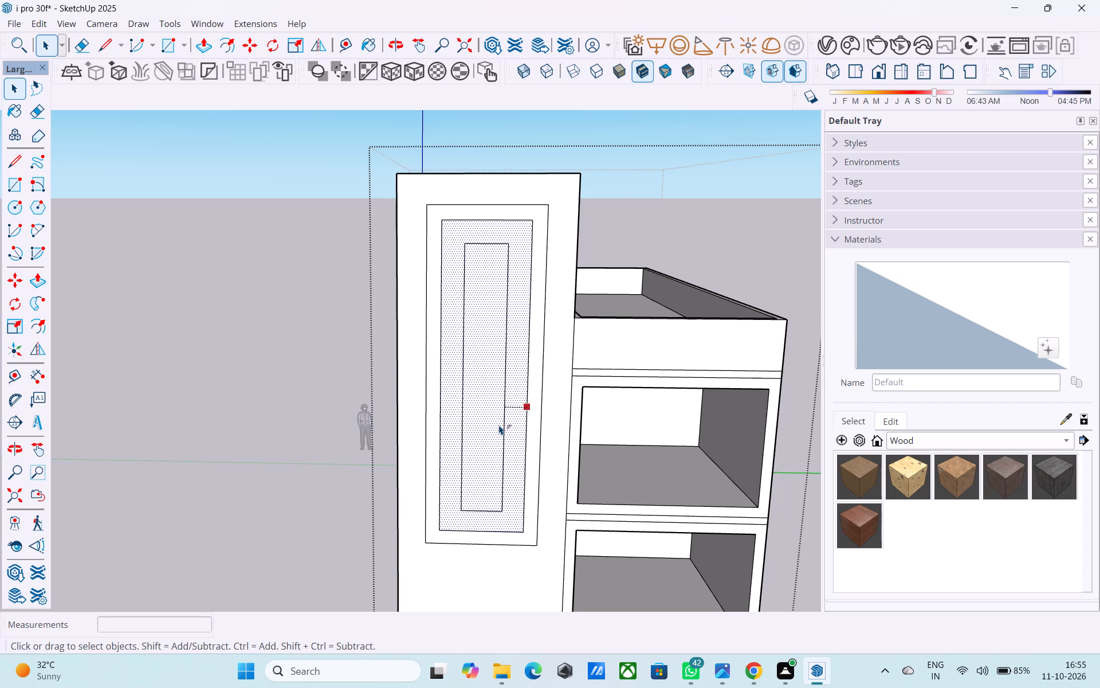
Offset the outline of the tower's inner panel face 1' inward to add a third nested rectangle.
{"action": "key", "text": "f"}
{"action": "left_click", "coordinate": [507, 419]}
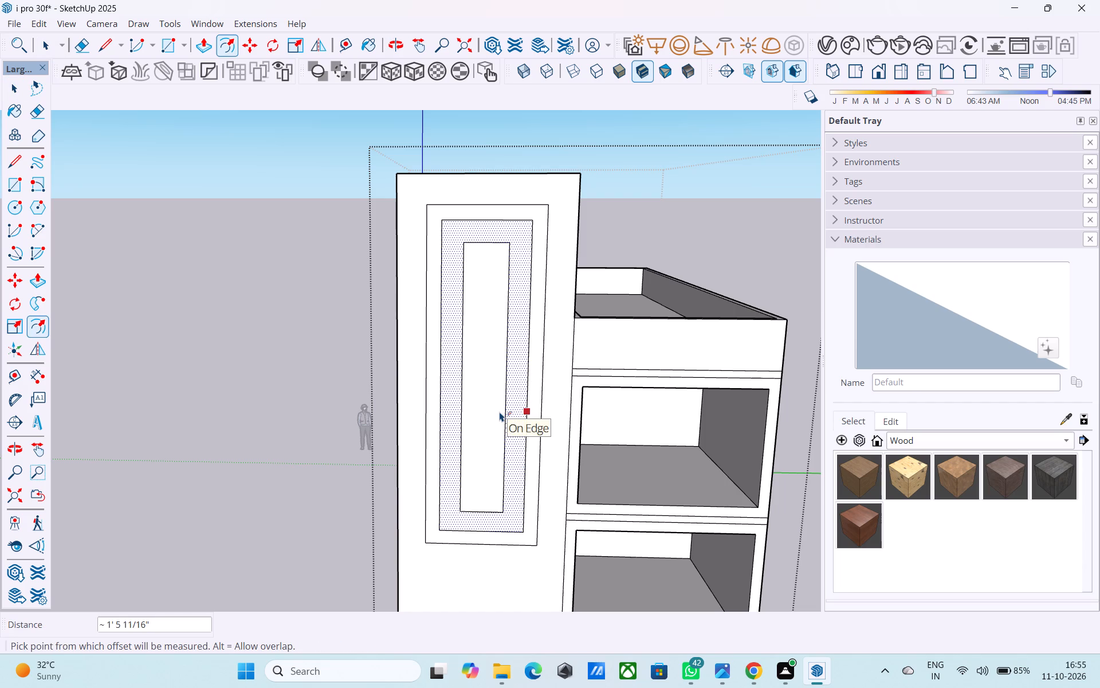
{"action": "type", "text": "1'"}
{"action": "key", "text": "Return"}
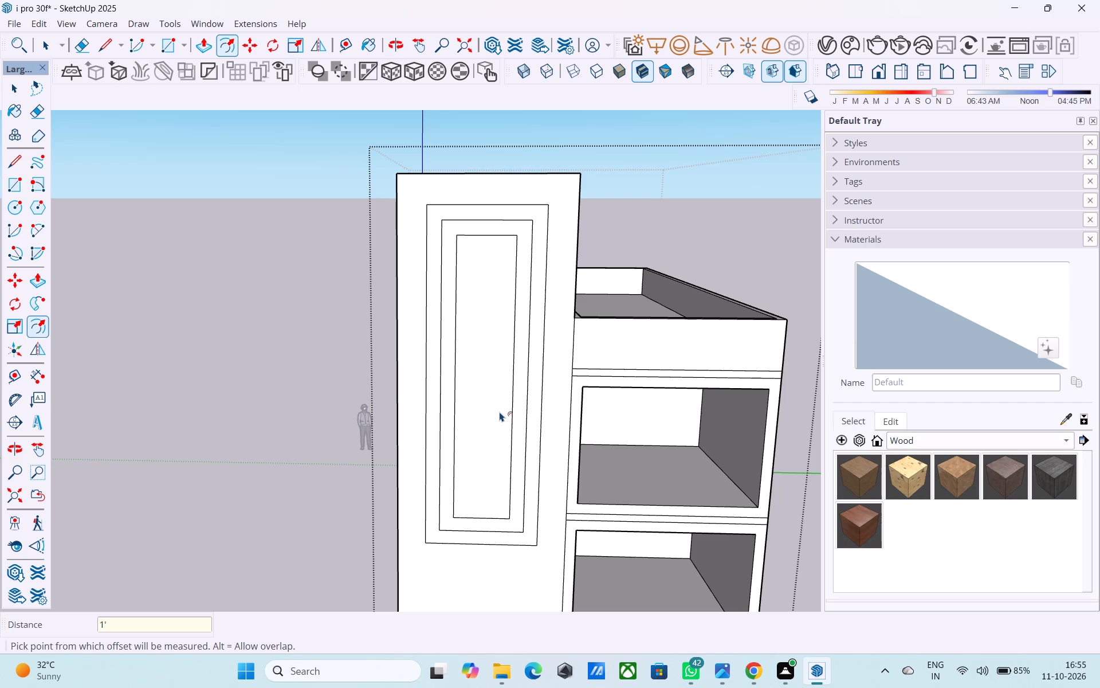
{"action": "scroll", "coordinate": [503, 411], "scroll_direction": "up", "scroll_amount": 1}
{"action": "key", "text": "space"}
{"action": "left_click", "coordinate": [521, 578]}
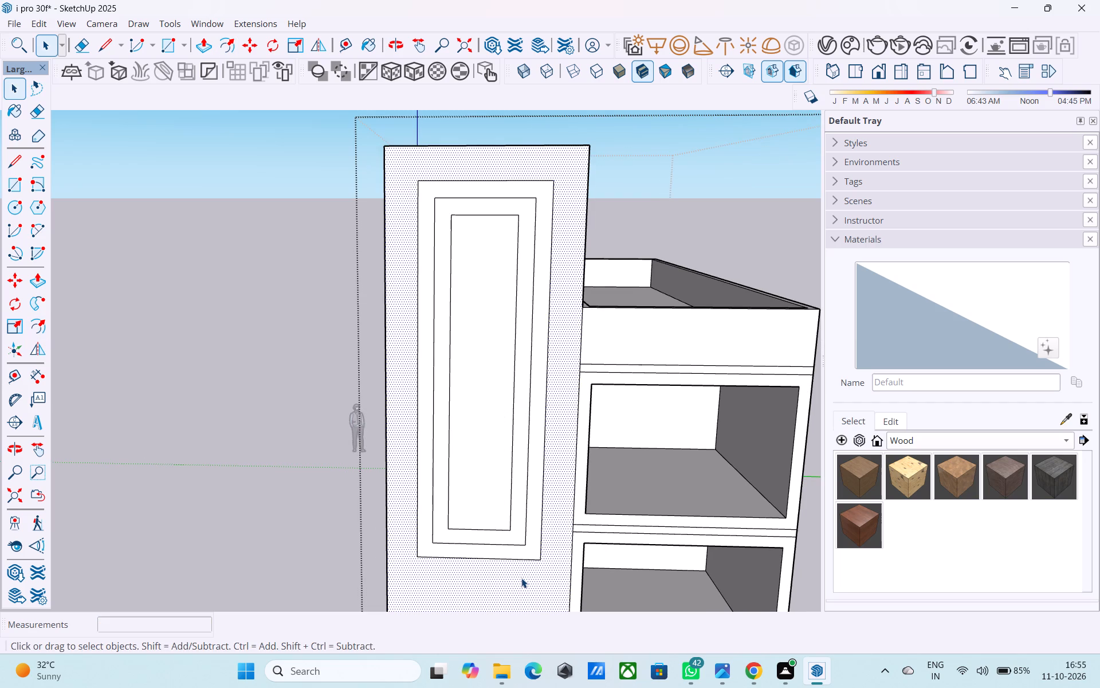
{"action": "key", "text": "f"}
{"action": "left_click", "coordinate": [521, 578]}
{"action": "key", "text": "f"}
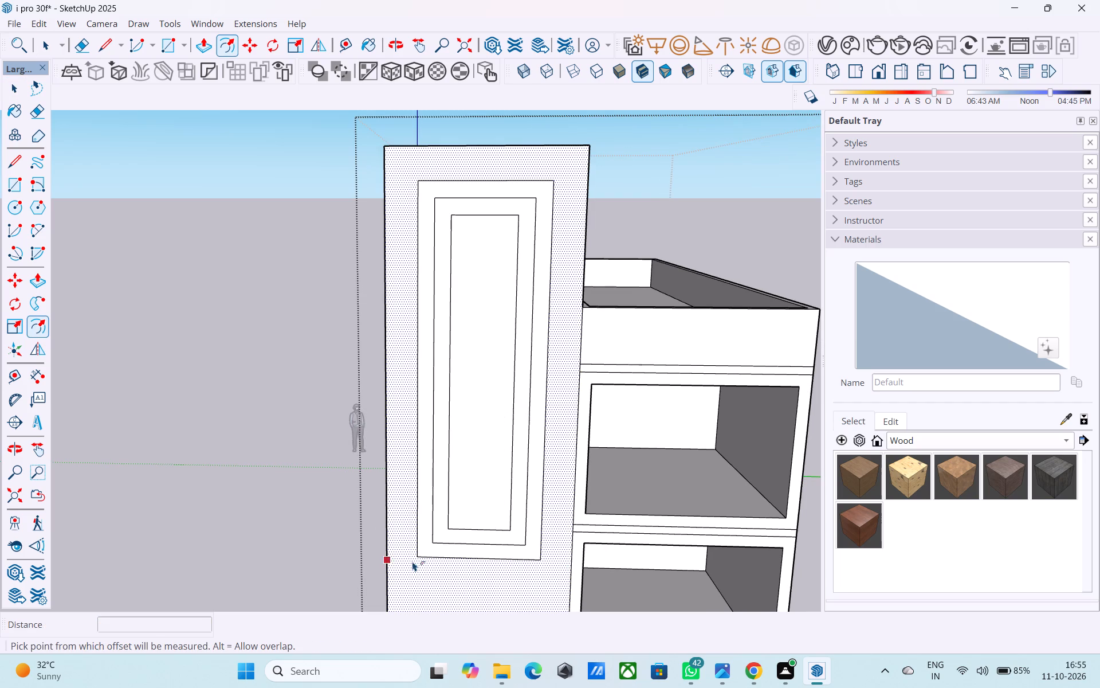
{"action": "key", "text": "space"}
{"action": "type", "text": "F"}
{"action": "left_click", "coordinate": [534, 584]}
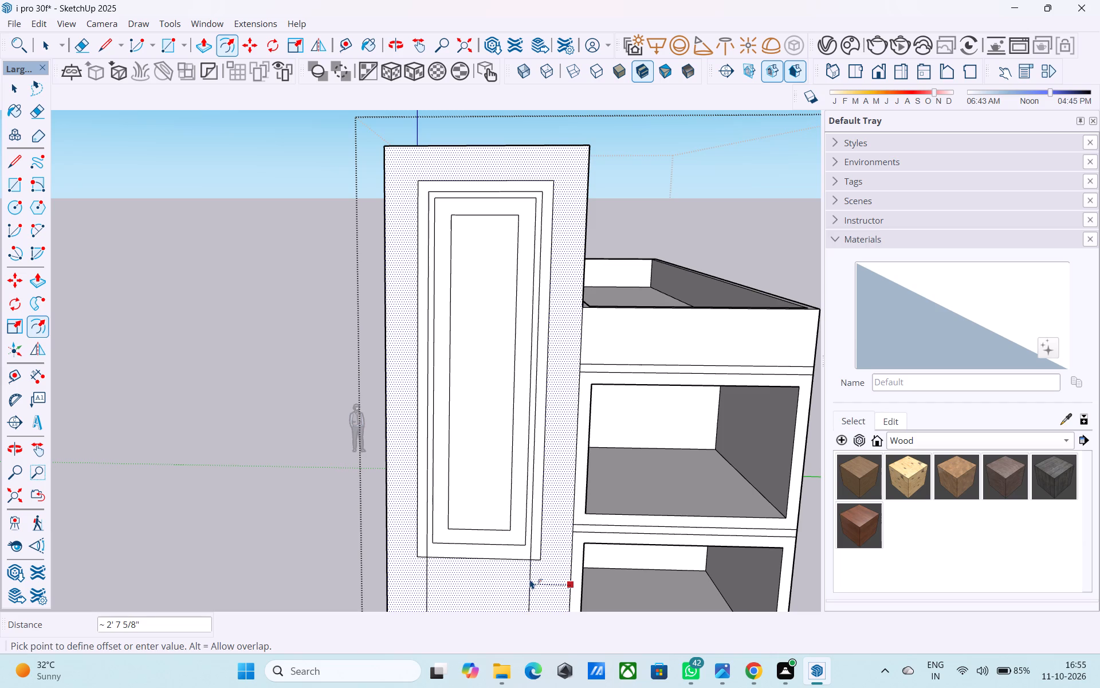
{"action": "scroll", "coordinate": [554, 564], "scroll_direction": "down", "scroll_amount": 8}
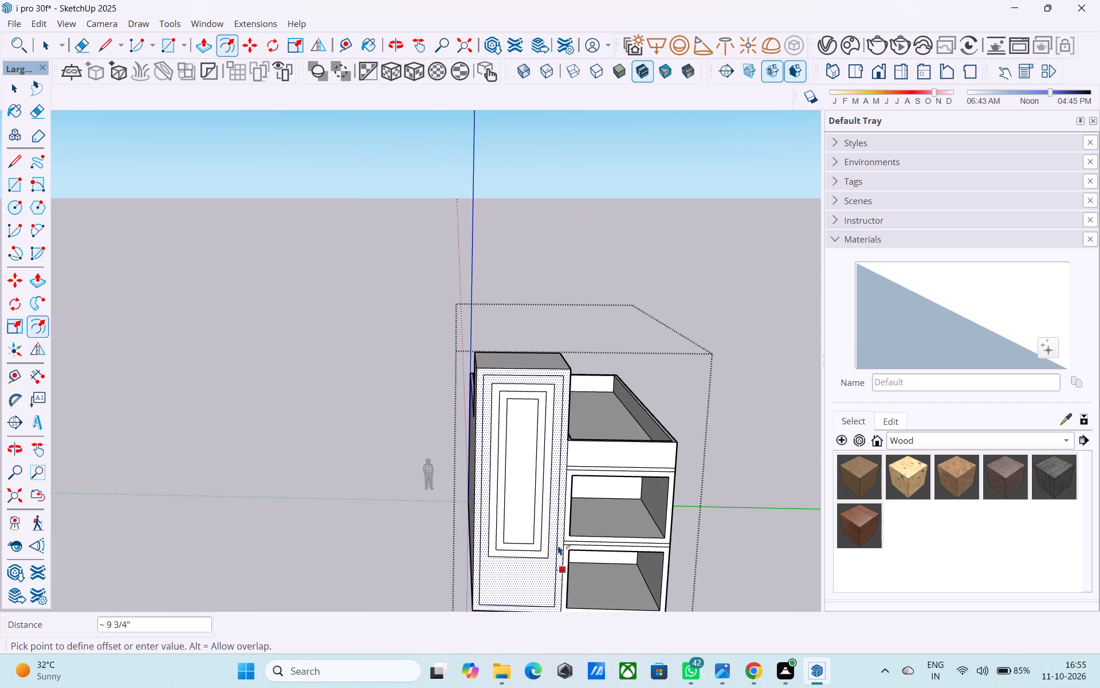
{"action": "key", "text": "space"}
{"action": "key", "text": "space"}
Draw a 12' horizontal line across the full width of the tower's front face, just below the nested frames.
{"action": "key", "text": "l"}
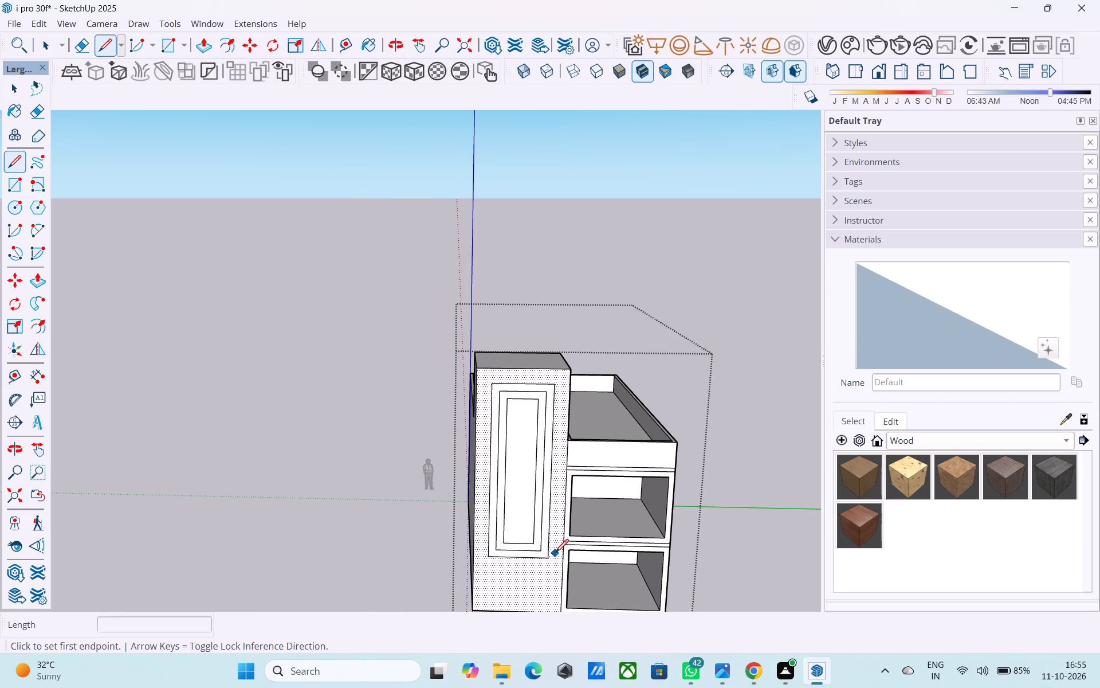
{"action": "scroll", "coordinate": [562, 572], "scroll_direction": "up", "scroll_amount": 4}
{"action": "left_click", "coordinate": [561, 564]}
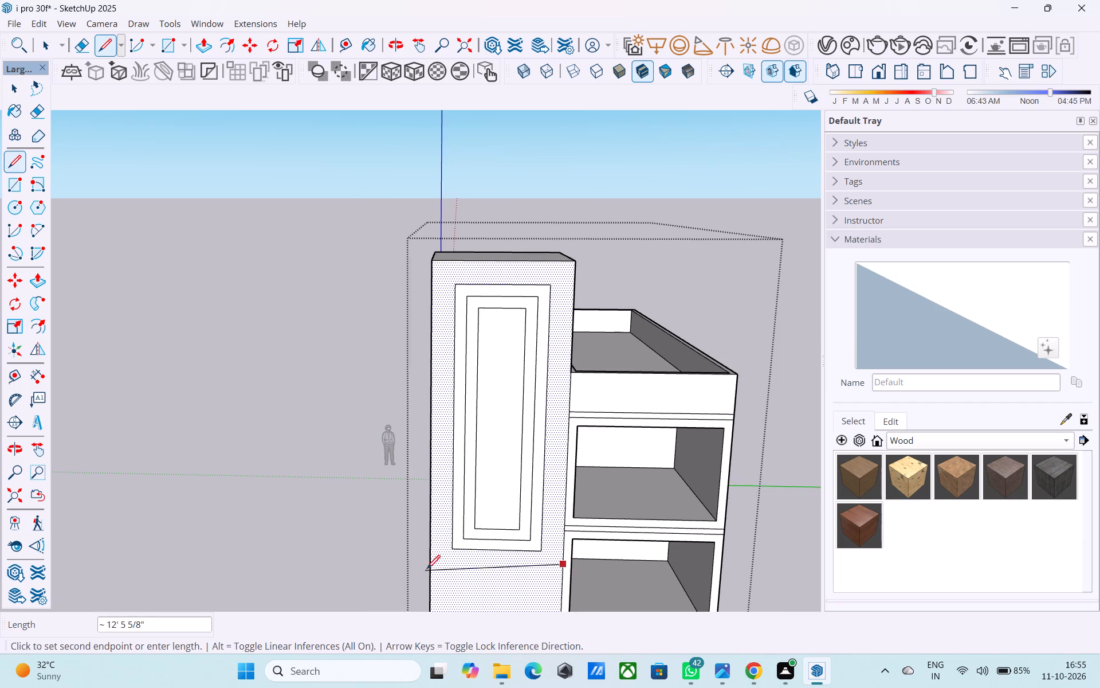
{"action": "left_click", "coordinate": [429, 561]}
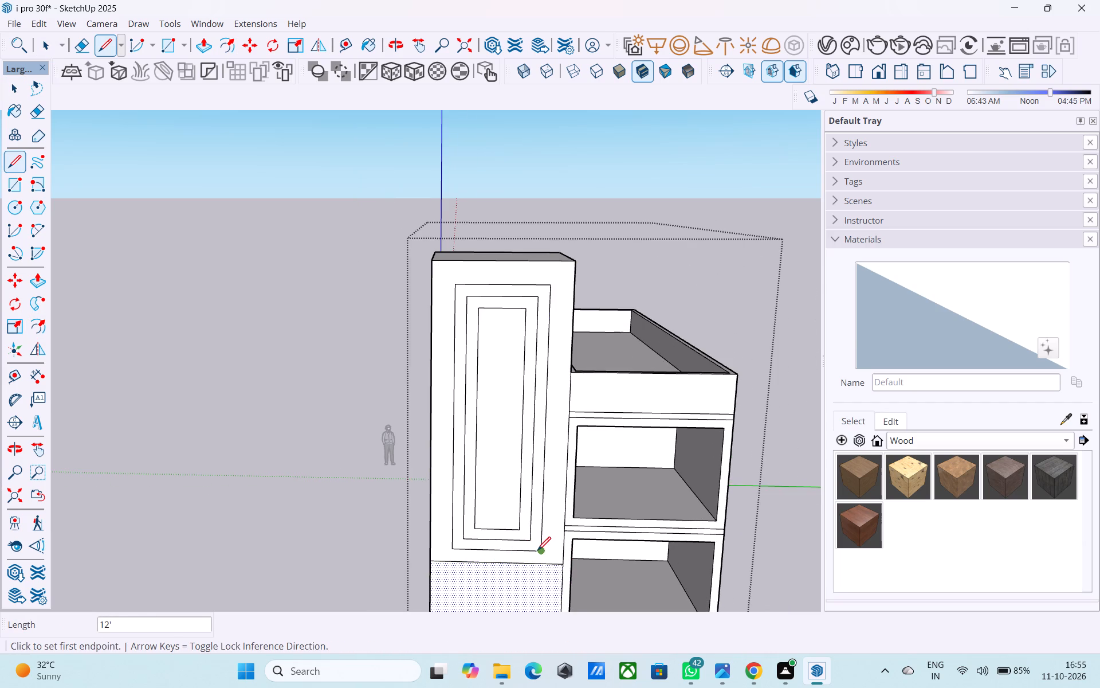
{"action": "left_click", "coordinate": [537, 552]}
{"action": "key", "text": "space"}
Offset the outline of the tower's front face above the new line 1' inward, around the nested frames.
{"action": "left_click", "coordinate": [555, 536]}
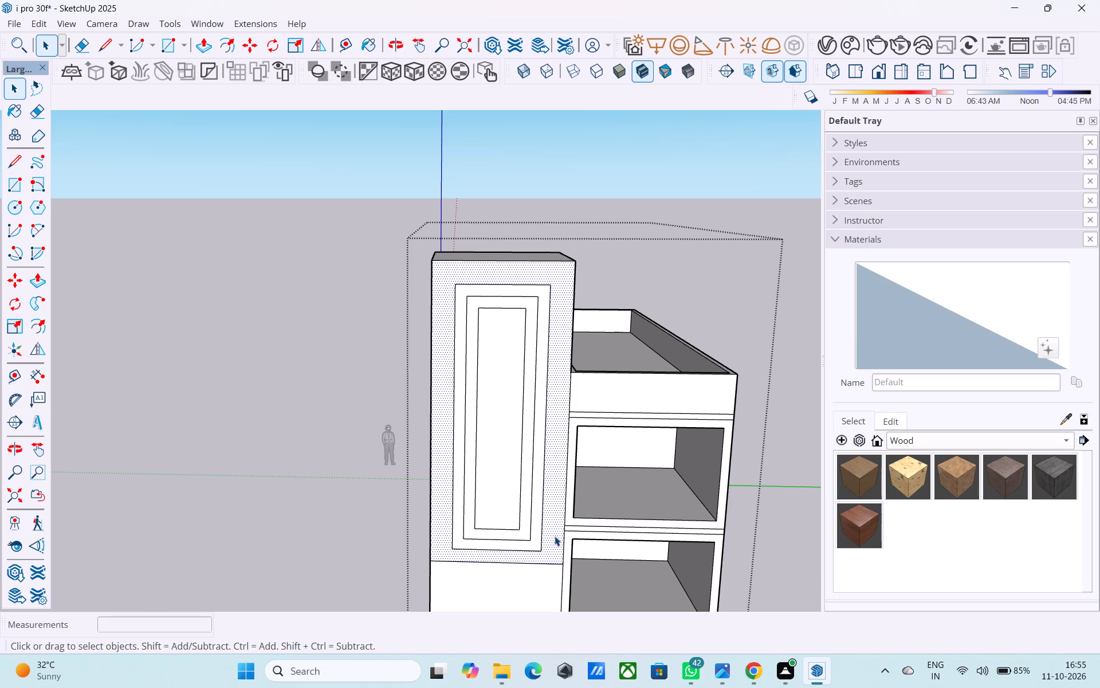
{"action": "key", "text": "f"}
{"action": "left_click", "coordinate": [555, 536]}
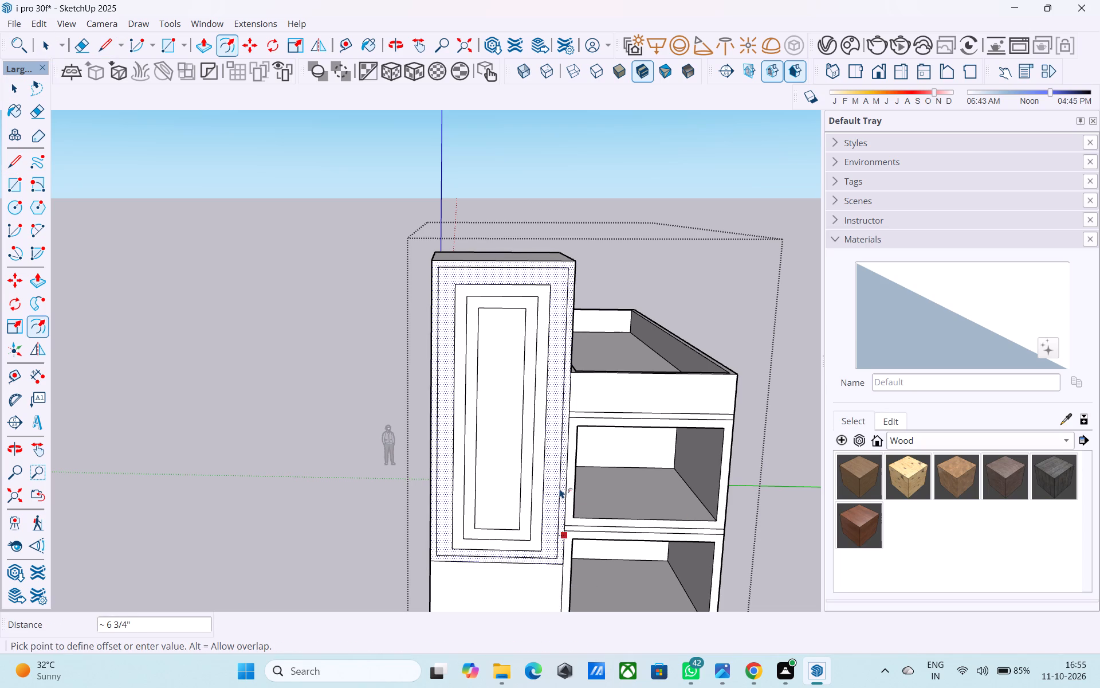
{"action": "key", "text": "9"}
{"action": "key", "text": "shift+quotedbl"}
{"action": "key", "text": "Return"}
{"action": "type", "text": "1'"}
{"action": "key", "text": "Return"}
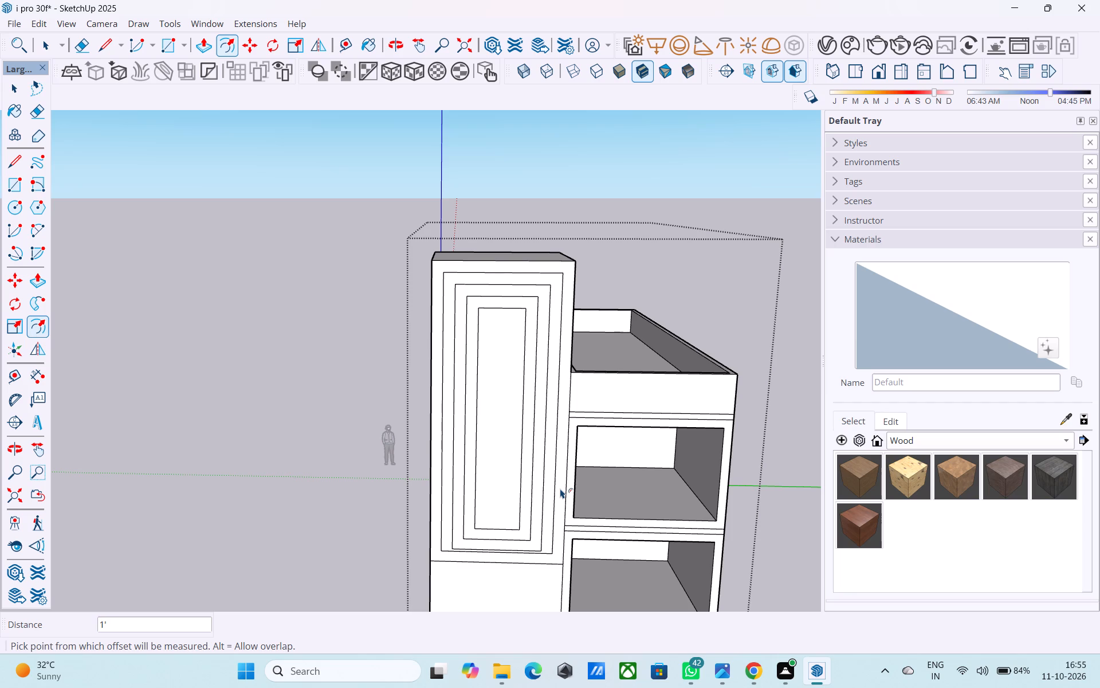
Push/Pull the ring between the tower's two innermost rectangles 6" outward.
{"action": "middle_click_drag", "start_coordinate": [513, 613], "coordinate": [573, 584]}
{"action": "scroll", "coordinate": [480, 556], "scroll_direction": "up", "scroll_amount": 2}
{"action": "middle_click_drag", "start_coordinate": [477, 556], "coordinate": [501, 495]}
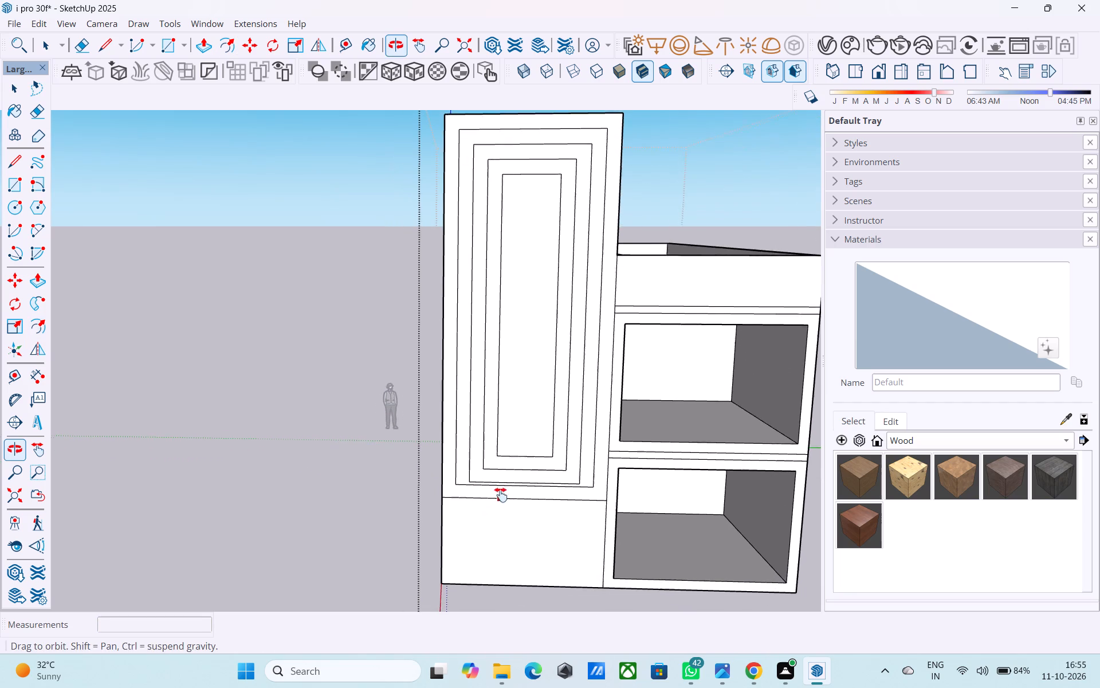
{"action": "middle_click_drag", "start_coordinate": [501, 495], "coordinate": [499, 494]}
{"action": "middle_click_drag", "start_coordinate": [547, 206], "coordinate": [515, 322]}
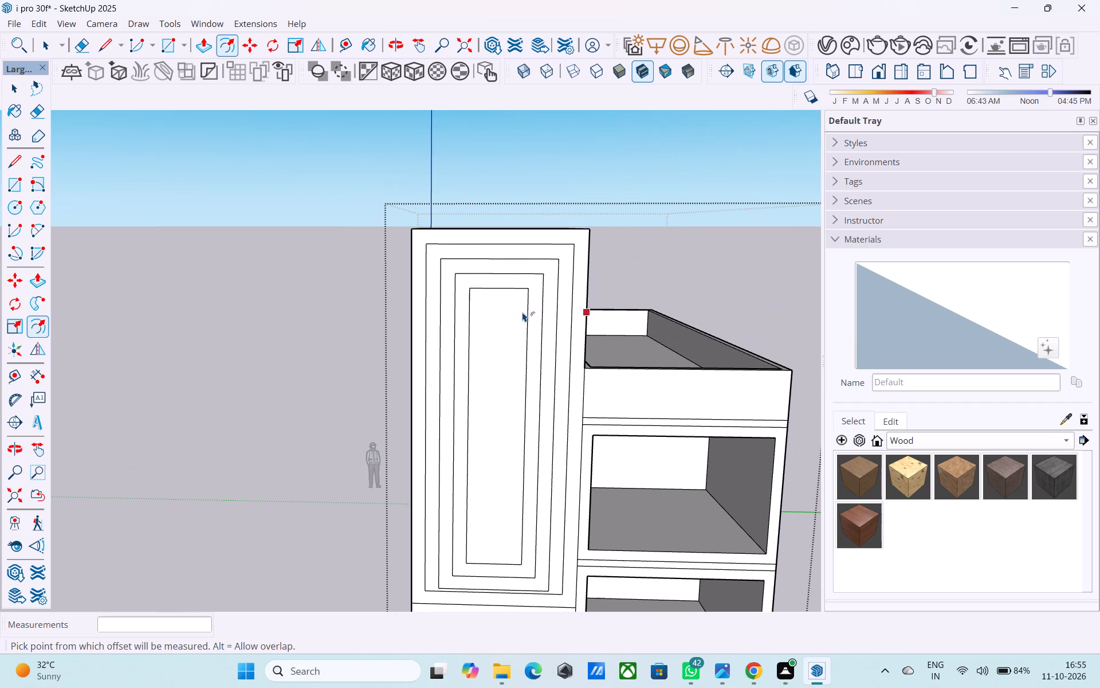
{"action": "key", "text": "space"}
{"action": "key", "text": "p"}
{"action": "key", "text": "space"}
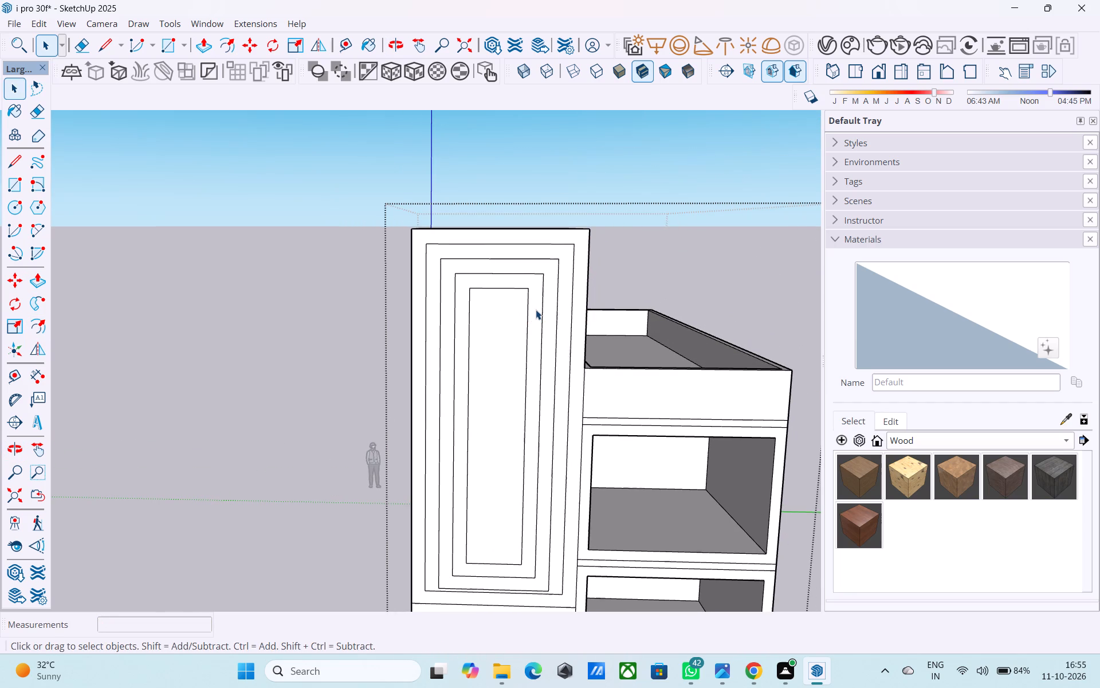
{"action": "left_click", "coordinate": [536, 308]}
{"action": "key", "text": "p"}
{"action": "left_click", "coordinate": [537, 308]}
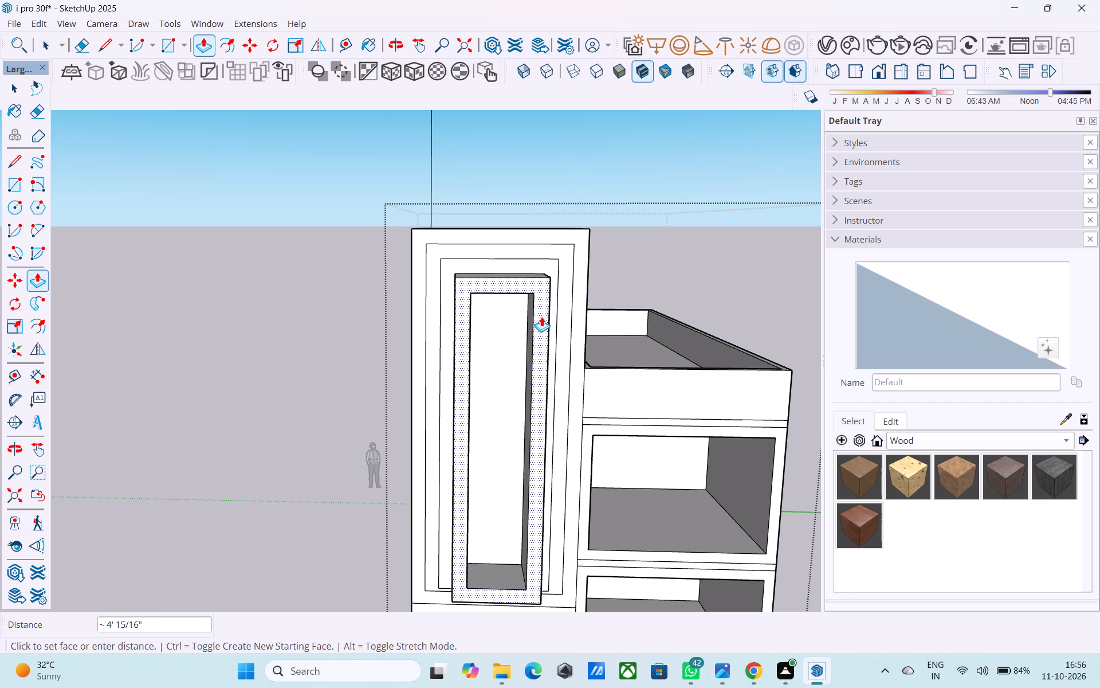
{"action": "key", "text": "6"}
{"action": "key", "text": "shift+quotedbl"}
{"action": "key", "text": "Return"}
{"action": "key", "text": "space"}
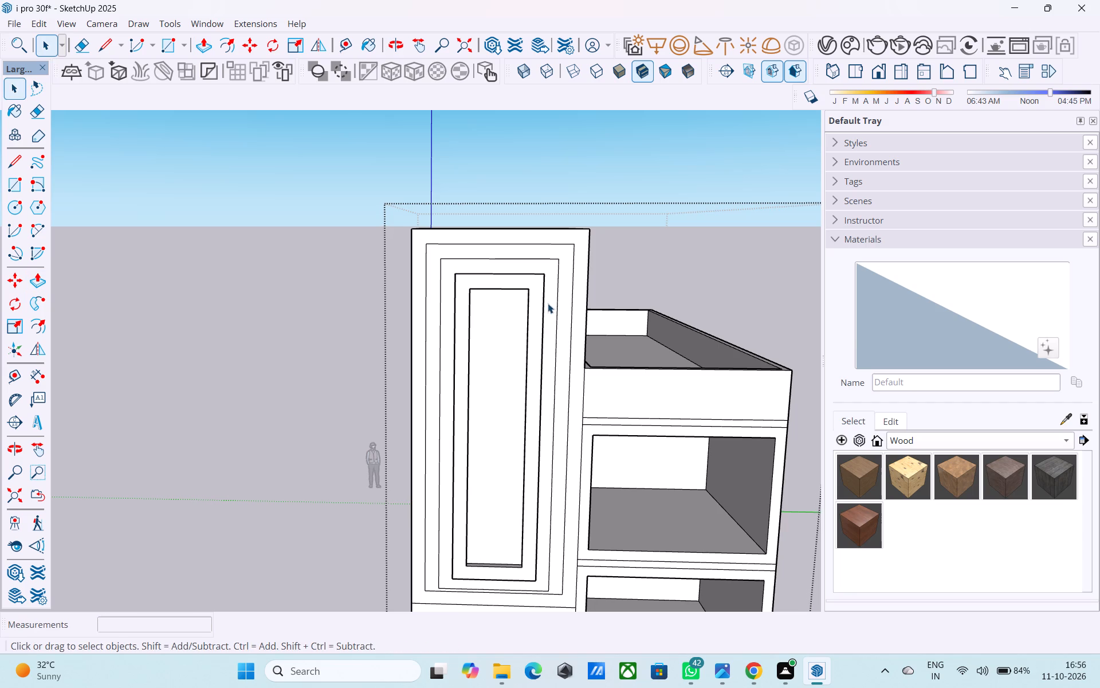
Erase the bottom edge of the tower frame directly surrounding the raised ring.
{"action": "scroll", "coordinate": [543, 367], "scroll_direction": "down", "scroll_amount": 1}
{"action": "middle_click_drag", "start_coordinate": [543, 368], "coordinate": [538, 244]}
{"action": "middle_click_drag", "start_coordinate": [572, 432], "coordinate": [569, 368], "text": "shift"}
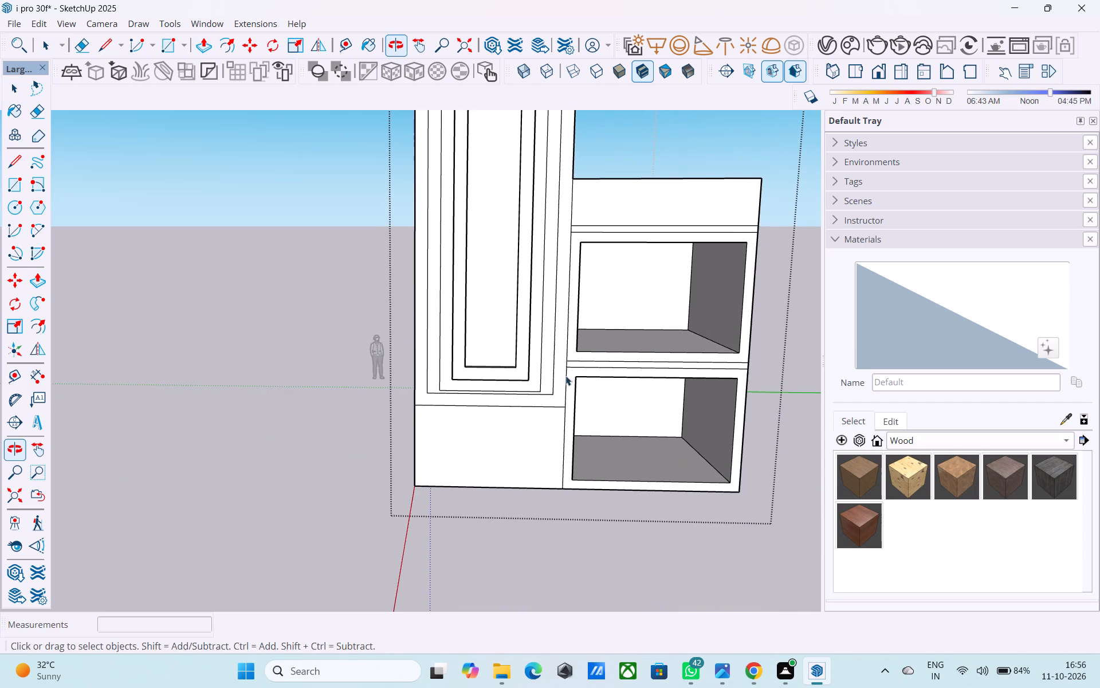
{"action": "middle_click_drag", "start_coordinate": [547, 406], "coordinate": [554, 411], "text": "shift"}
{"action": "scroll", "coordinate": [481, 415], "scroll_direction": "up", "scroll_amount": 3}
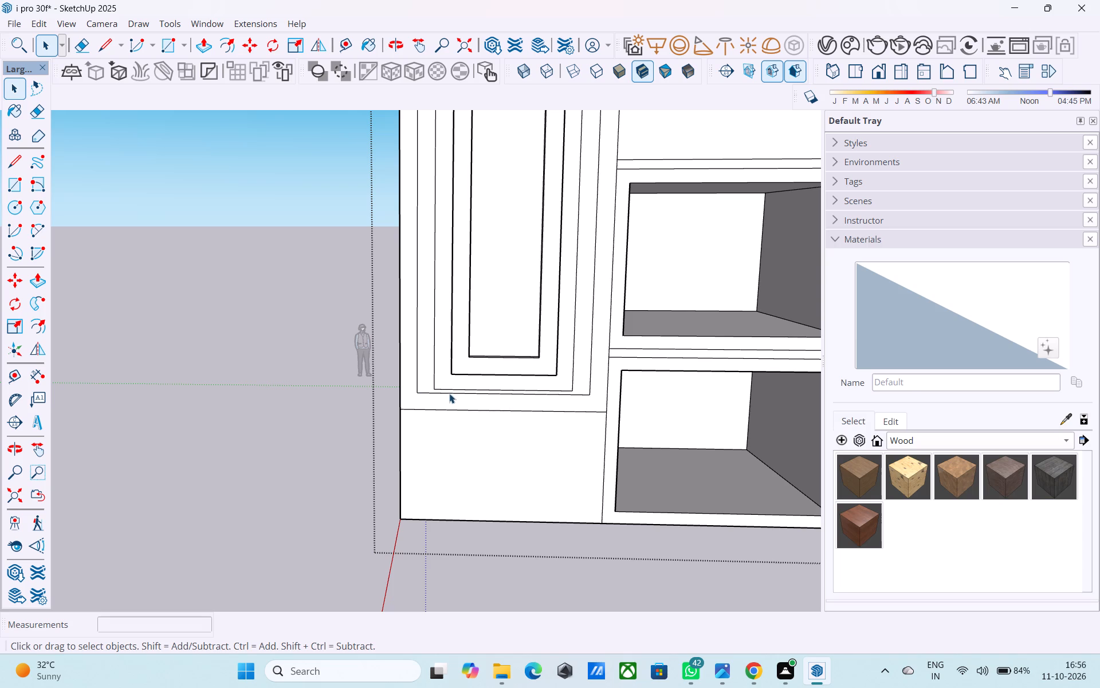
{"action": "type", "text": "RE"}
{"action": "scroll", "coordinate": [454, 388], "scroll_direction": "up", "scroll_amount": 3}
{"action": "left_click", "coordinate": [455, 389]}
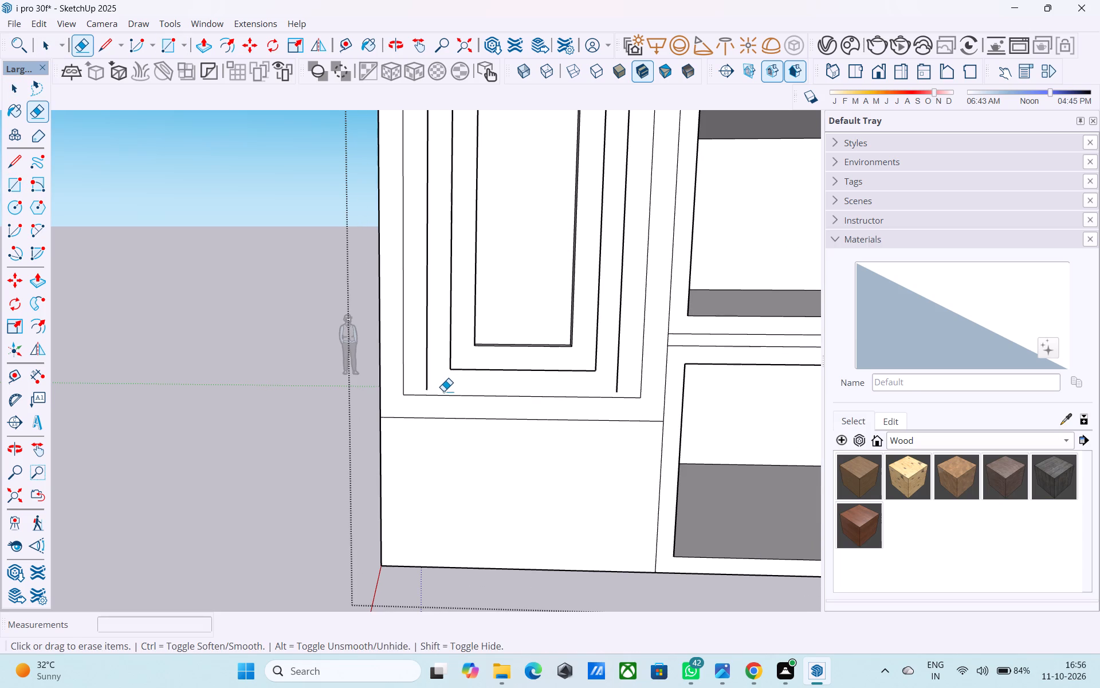
Draw 1' vertical lines from both bottom corners of the tower's outermost frame down to the horizontal line.
{"action": "key", "text": "space"}
{"action": "key", "text": "l"}
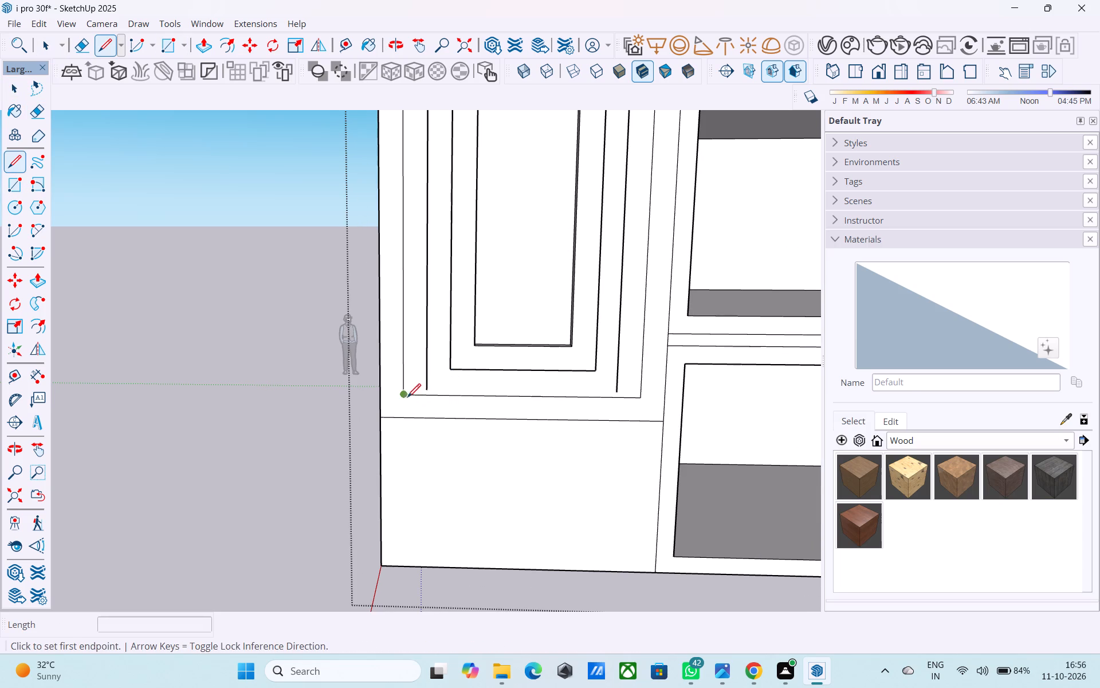
{"action": "left_click", "coordinate": [406, 397]}
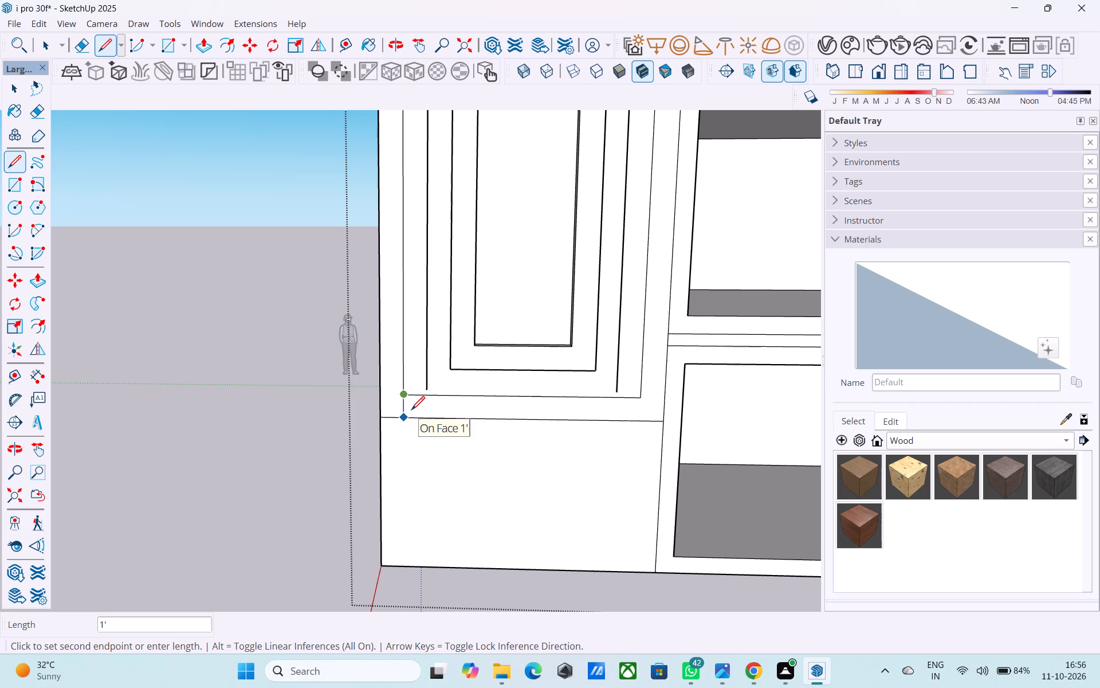
{"action": "left_click", "coordinate": [411, 411]}
{"action": "key", "text": "space"}
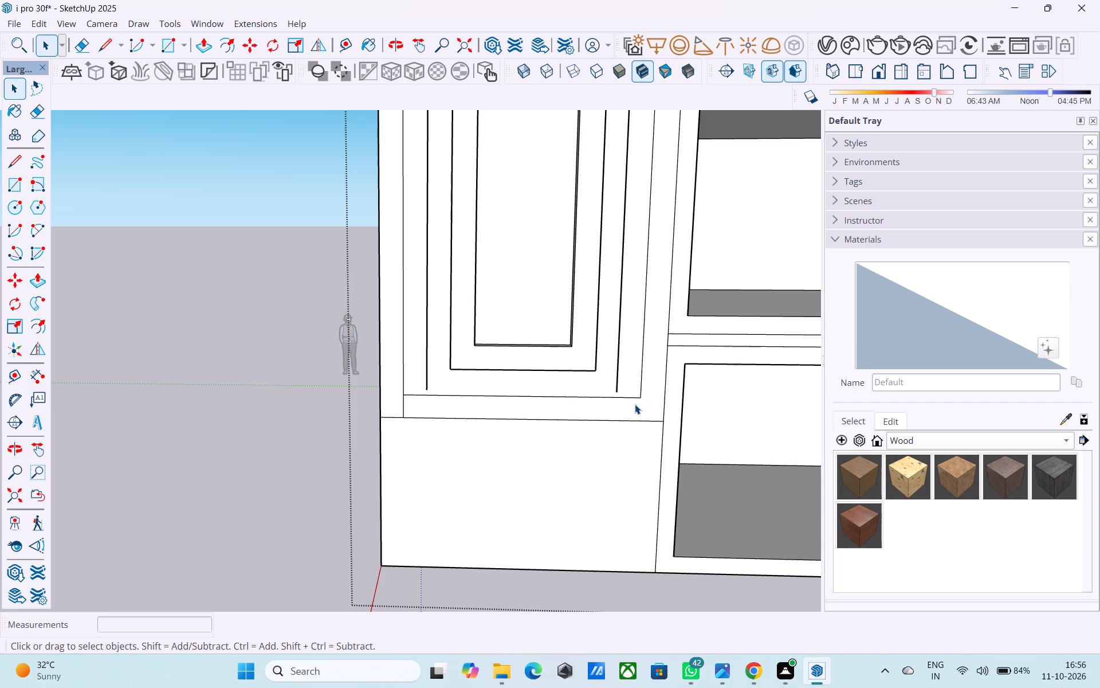
{"action": "key", "text": "l"}
{"action": "left_click", "coordinate": [642, 397]}
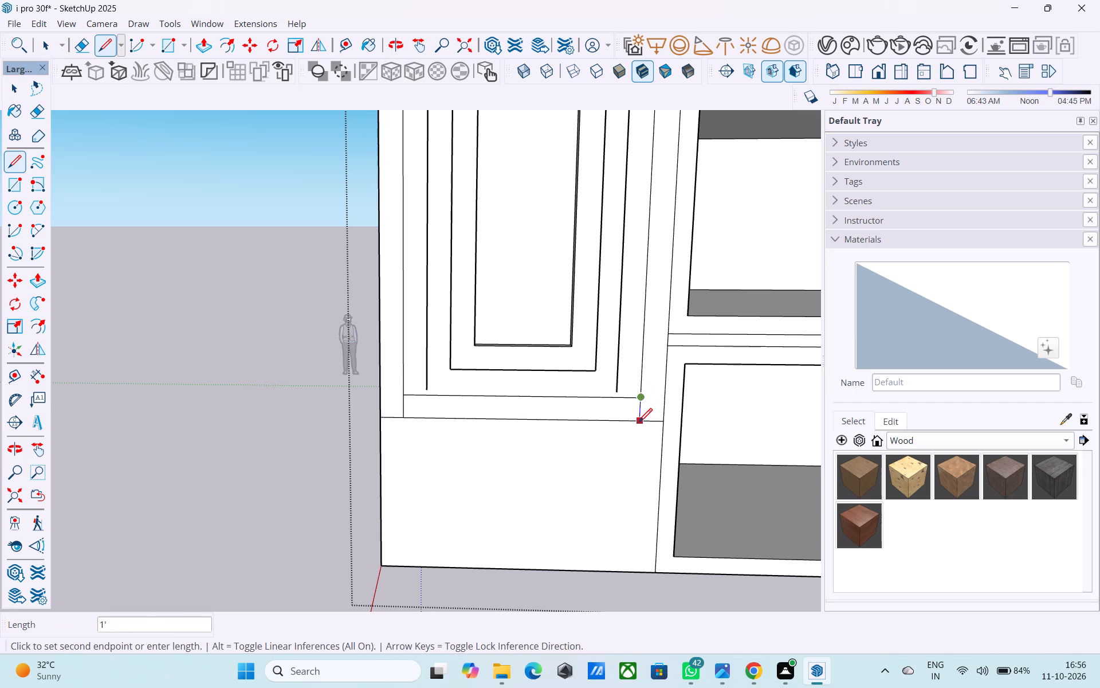
{"action": "left_click", "coordinate": [639, 423]}
{"action": "key", "text": "space"}
Redraw the missing bottom edge between the lower ends of the frame directly surrounding the raised ring.
{"action": "key", "text": "l"}
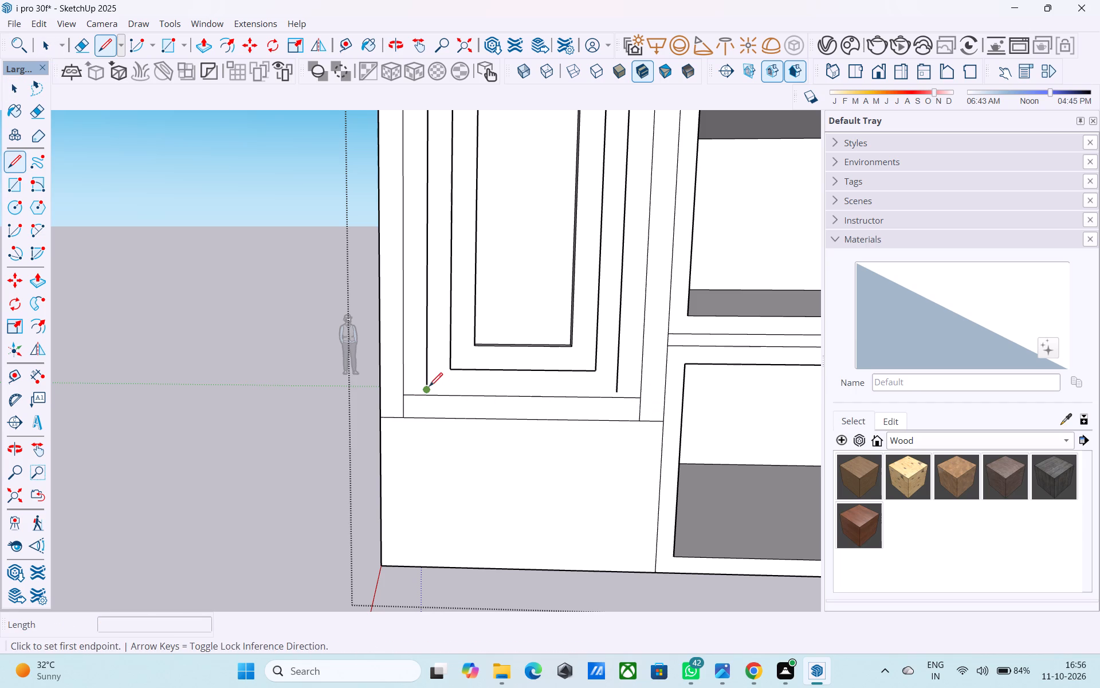
{"action": "left_click", "coordinate": [428, 387]}
{"action": "left_click", "coordinate": [618, 386]}
Erase the outermost frame's old bottom edge and the leftover horizontal line segments on both sides of the extended frame.
{"action": "key", "text": "e"}
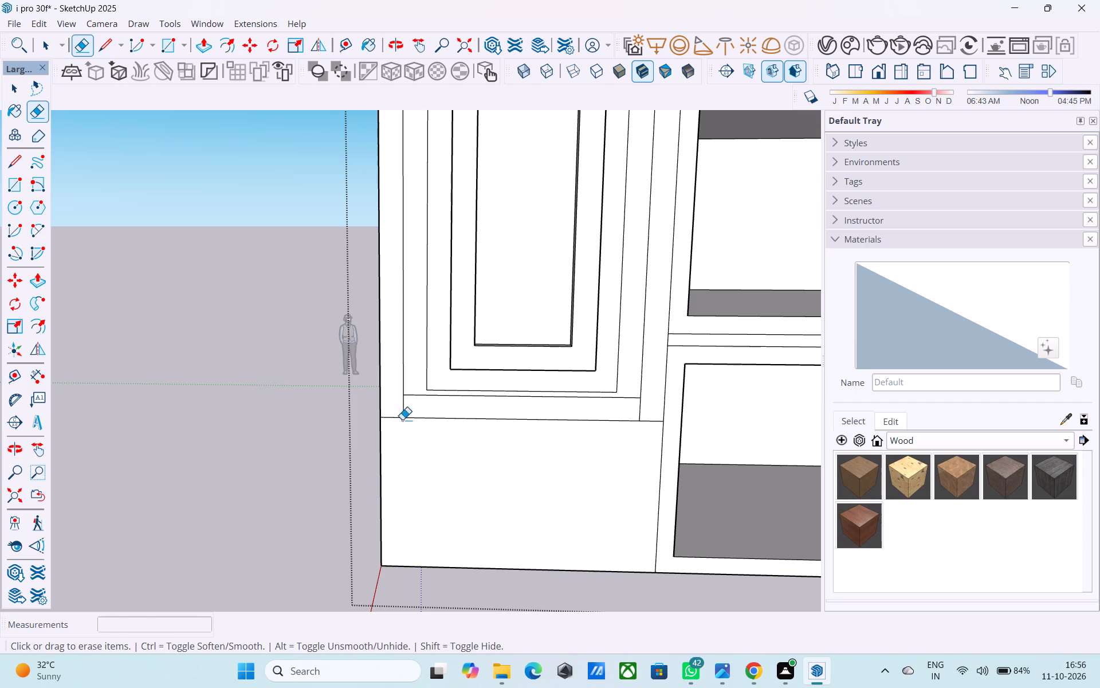
{"action": "left_click", "coordinate": [415, 397]}
{"action": "scroll", "coordinate": [422, 398], "scroll_direction": "down", "scroll_amount": 5}
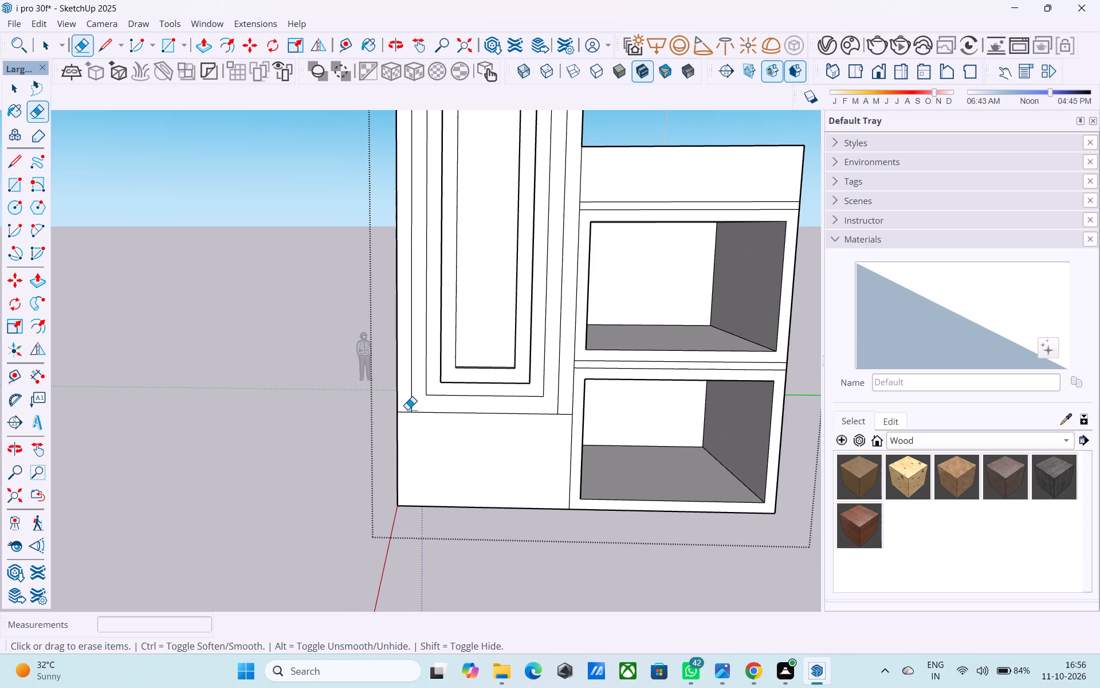
{"action": "left_click", "coordinate": [407, 411]}
{"action": "left_click", "coordinate": [569, 415]}
{"action": "key", "text": "space"}
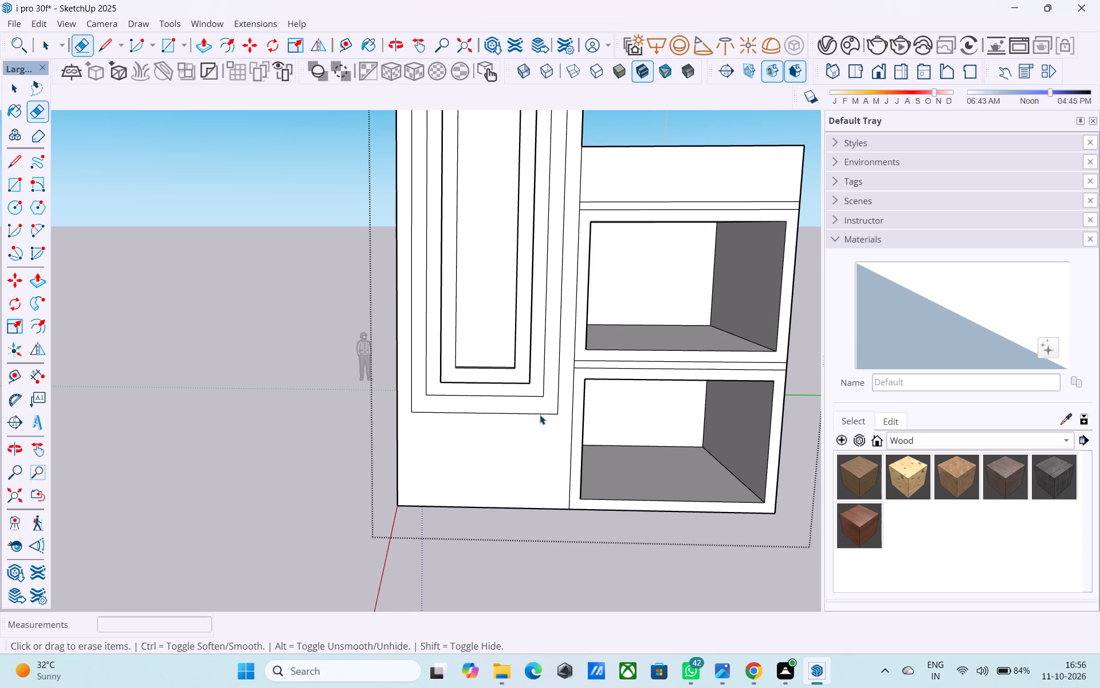
Raise the face of the tower's extended outermost frame by 6" with Push/Pull.
{"action": "left_click", "coordinate": [539, 411]}
{"action": "key", "text": "p"}
{"action": "left_click", "coordinate": [543, 410]}
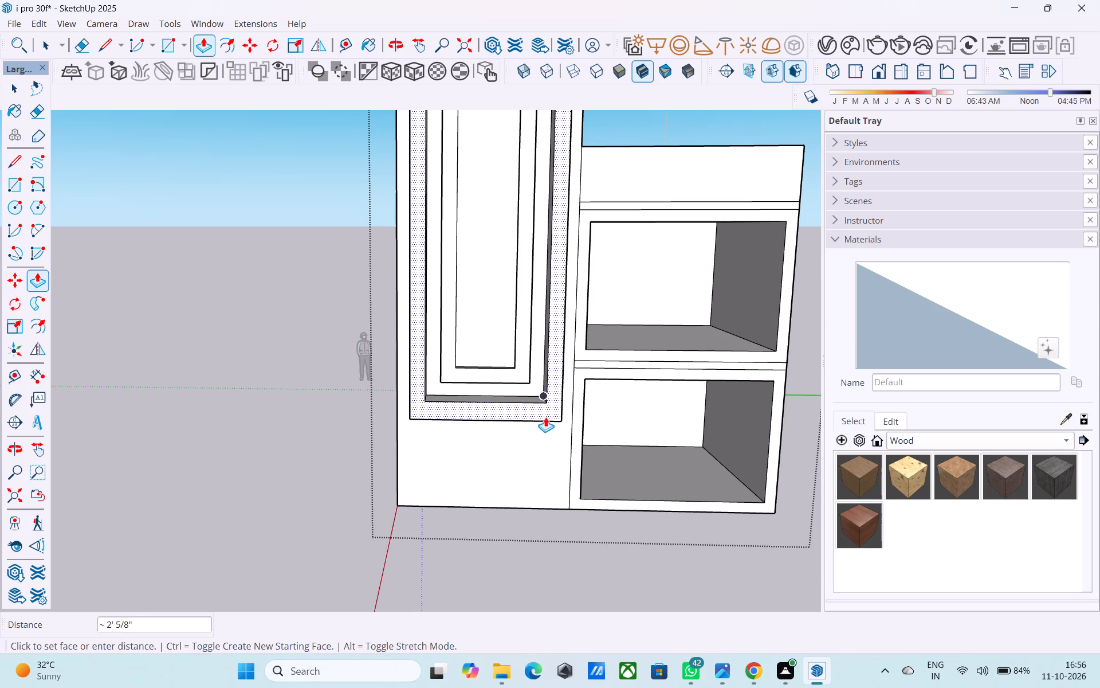
{"action": "key", "text": "6"}
{"action": "key", "text": "shift+quotedbl"}
{"action": "key", "text": "Return"}
{"action": "key", "text": "space"}
Examine the tower's nested raised frames and the building's front from several angles.
{"action": "scroll", "coordinate": [538, 419], "scroll_direction": "down", "scroll_amount": 3}
{"action": "middle_click_drag", "start_coordinate": [519, 429], "coordinate": [569, 465]}
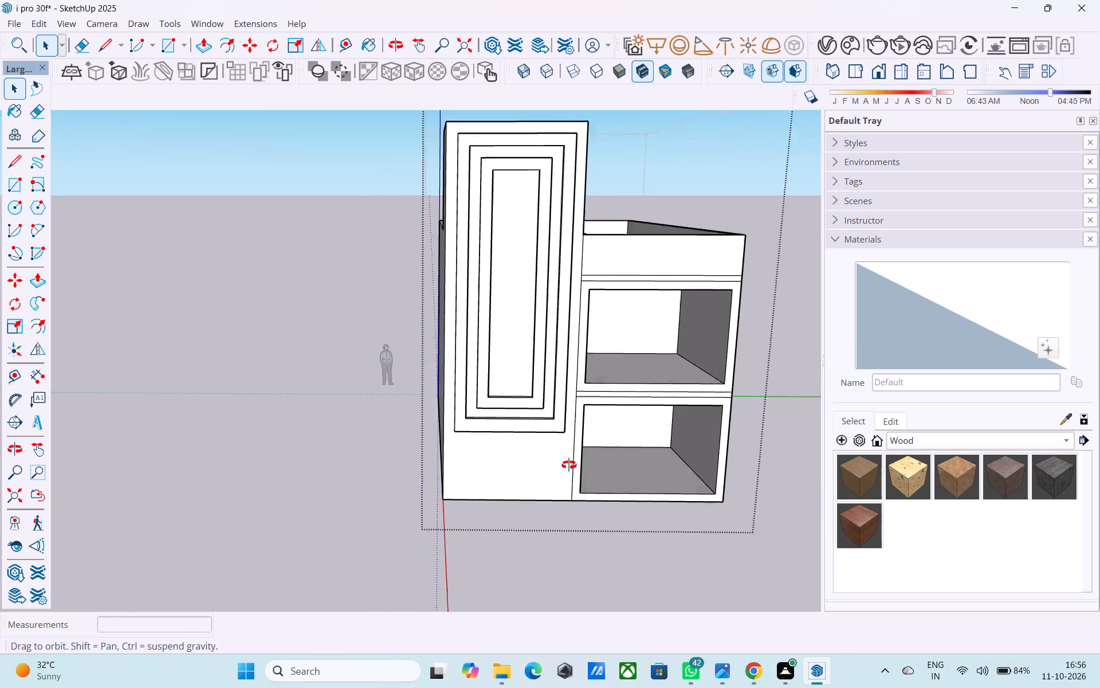
{"action": "middle_click_drag", "start_coordinate": [569, 465], "coordinate": [674, 536]}
{"action": "middle_click_drag", "start_coordinate": [685, 487], "coordinate": [679, 510], "text": "shift"}
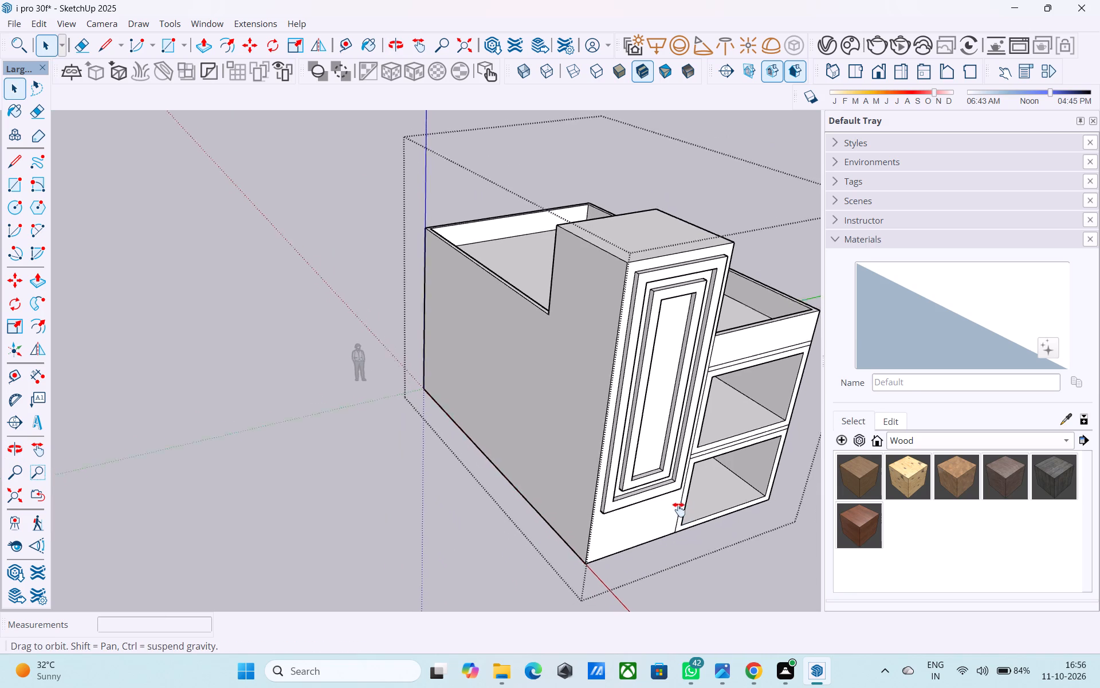
{"action": "middle_click_drag", "start_coordinate": [679, 510], "coordinate": [492, 390], "text": "shift"}
{"action": "middle_click_drag", "start_coordinate": [497, 439], "coordinate": [486, 406]}
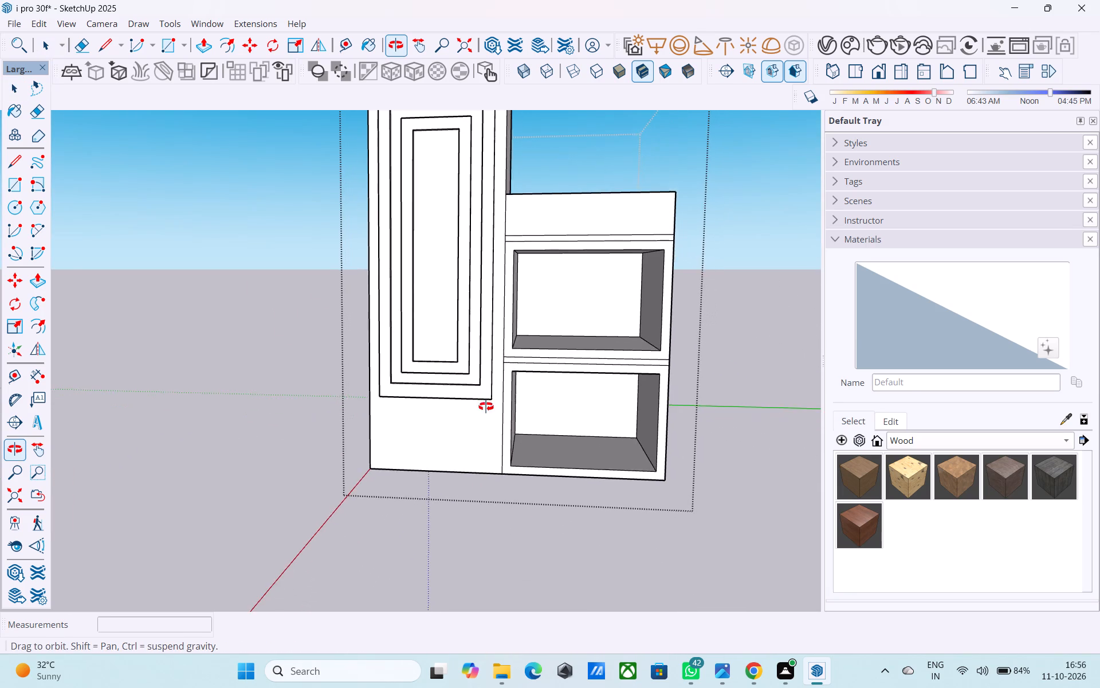
{"action": "middle_click_drag", "start_coordinate": [486, 406], "coordinate": [501, 394]}
{"action": "scroll", "coordinate": [539, 406], "scroll_direction": "up", "scroll_amount": 2}
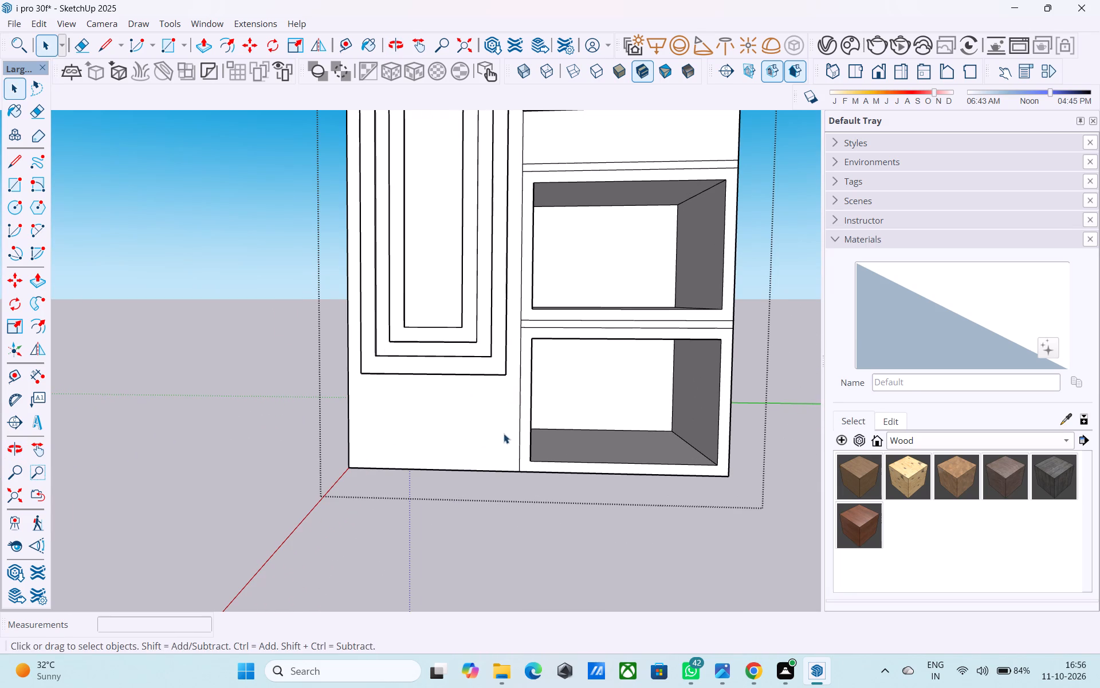
{"action": "middle_click_drag", "start_coordinate": [502, 435], "coordinate": [532, 416]}
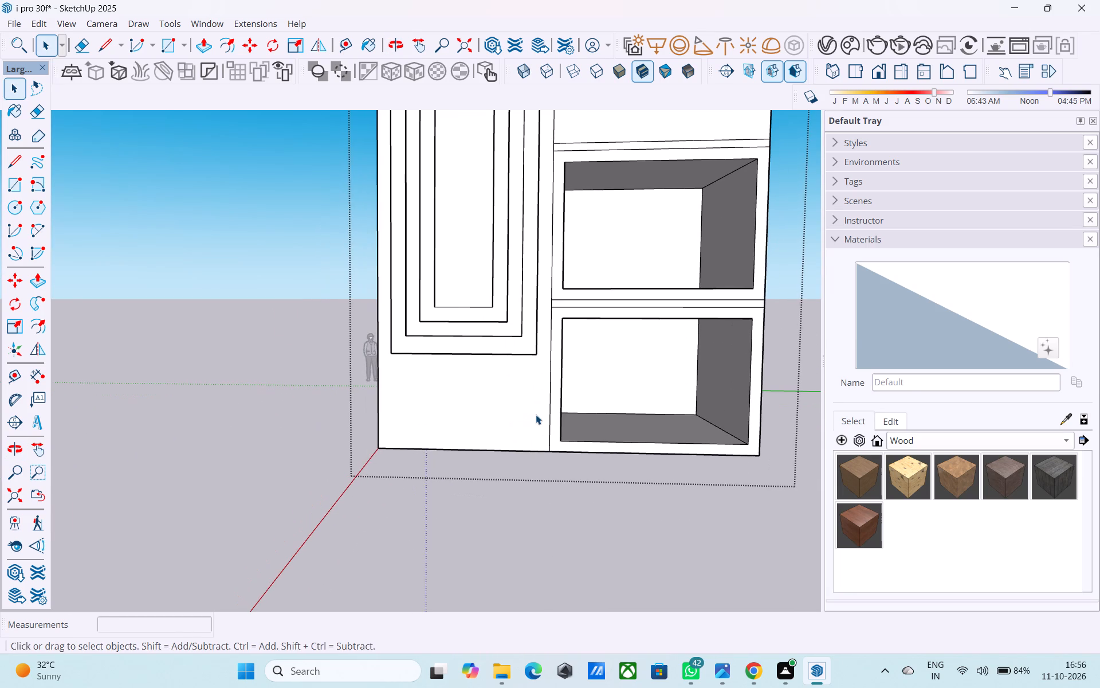
{"action": "middle_click_drag", "start_coordinate": [534, 413], "coordinate": [579, 431]}
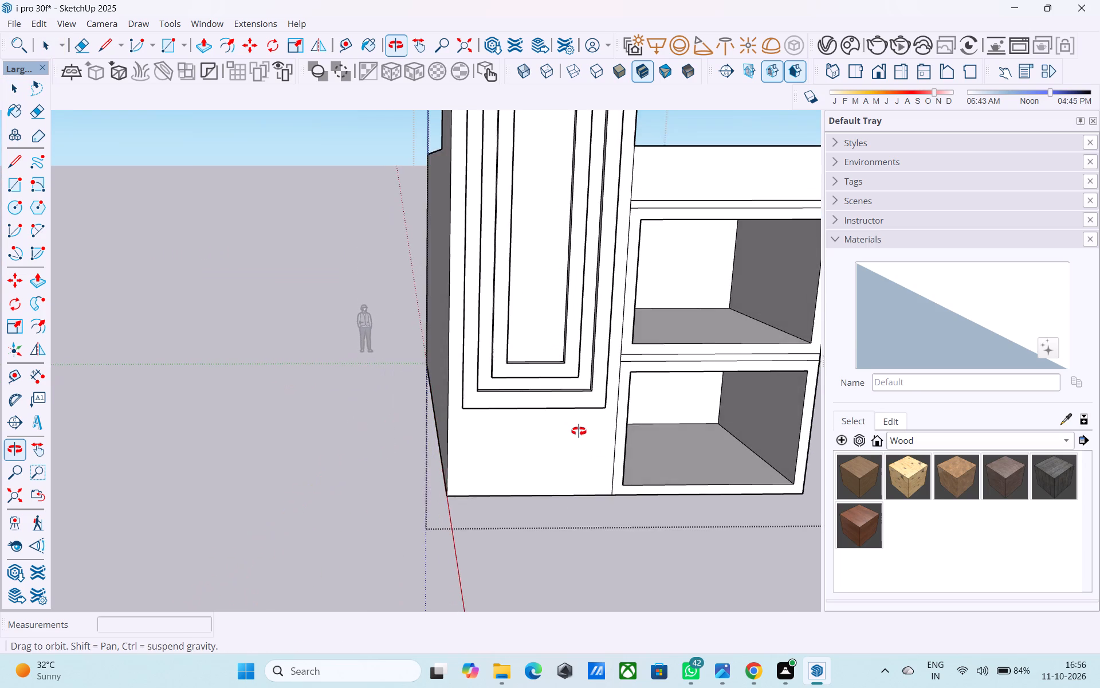
{"action": "middle_click_drag", "start_coordinate": [579, 431], "coordinate": [577, 432]}
Save the model.
{"action": "key", "text": "ctrl+s"}
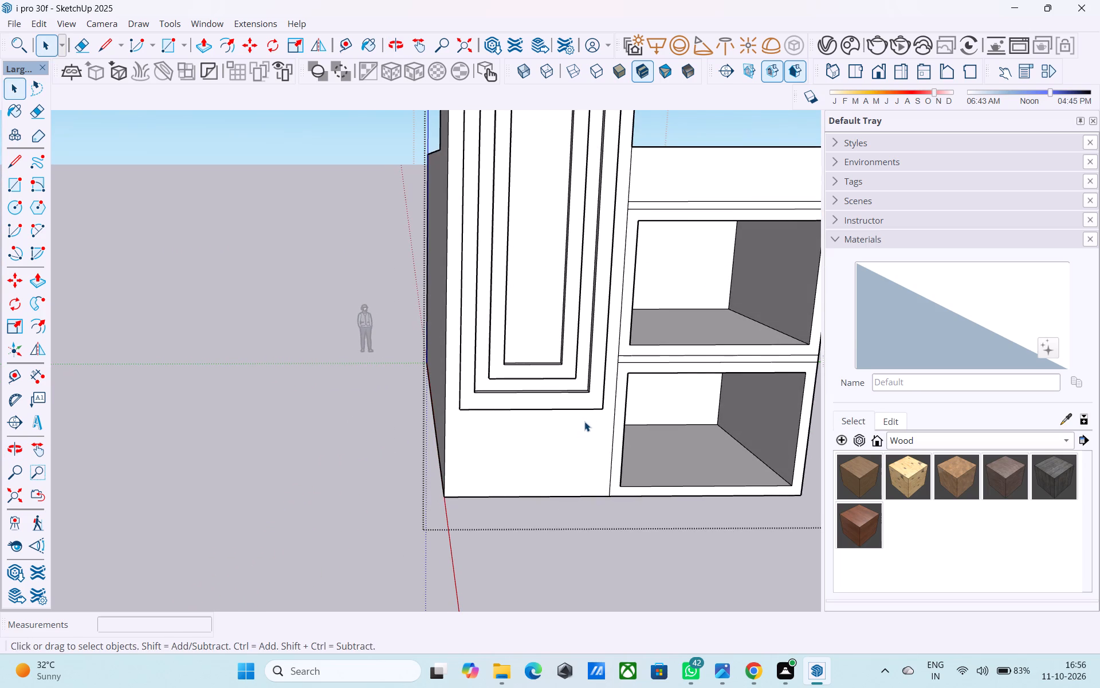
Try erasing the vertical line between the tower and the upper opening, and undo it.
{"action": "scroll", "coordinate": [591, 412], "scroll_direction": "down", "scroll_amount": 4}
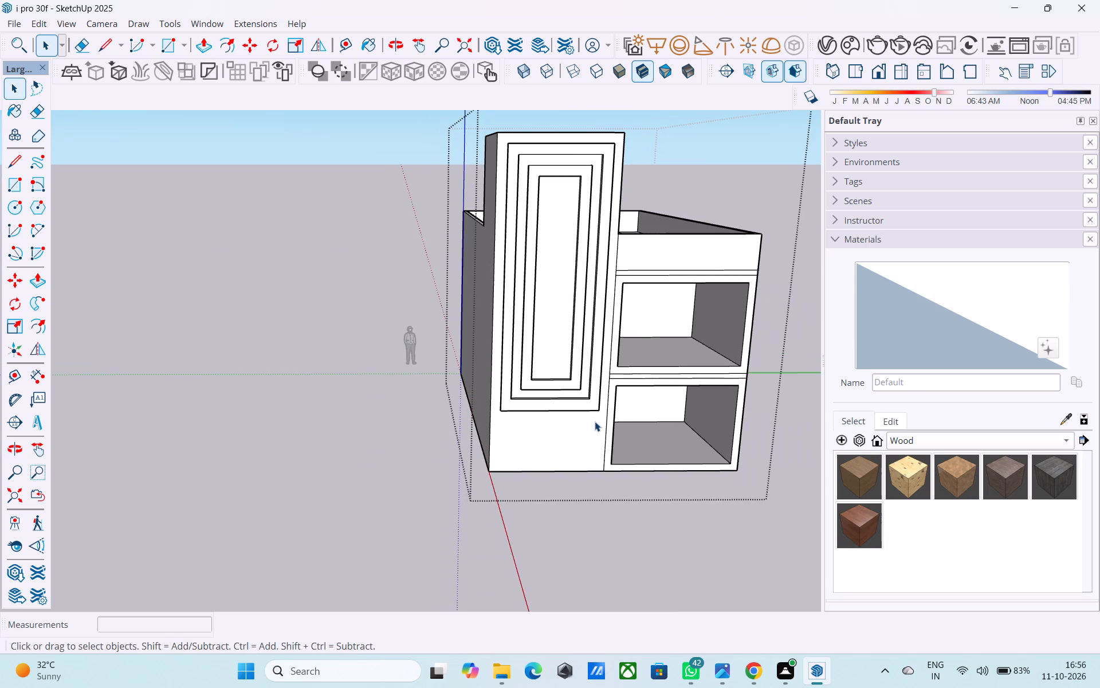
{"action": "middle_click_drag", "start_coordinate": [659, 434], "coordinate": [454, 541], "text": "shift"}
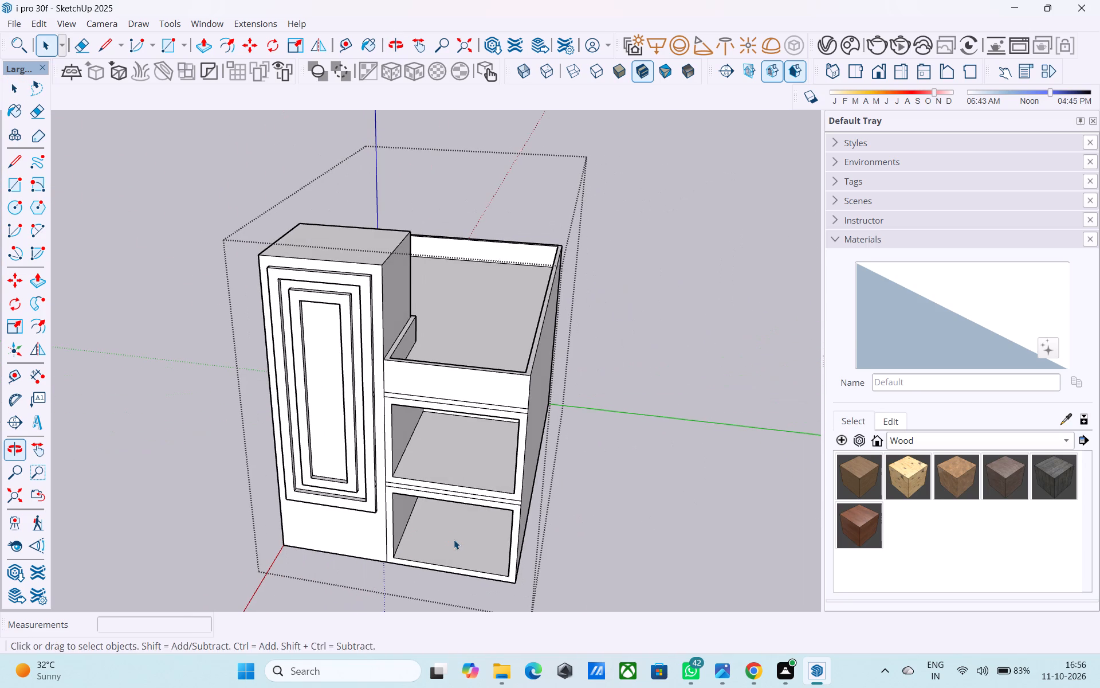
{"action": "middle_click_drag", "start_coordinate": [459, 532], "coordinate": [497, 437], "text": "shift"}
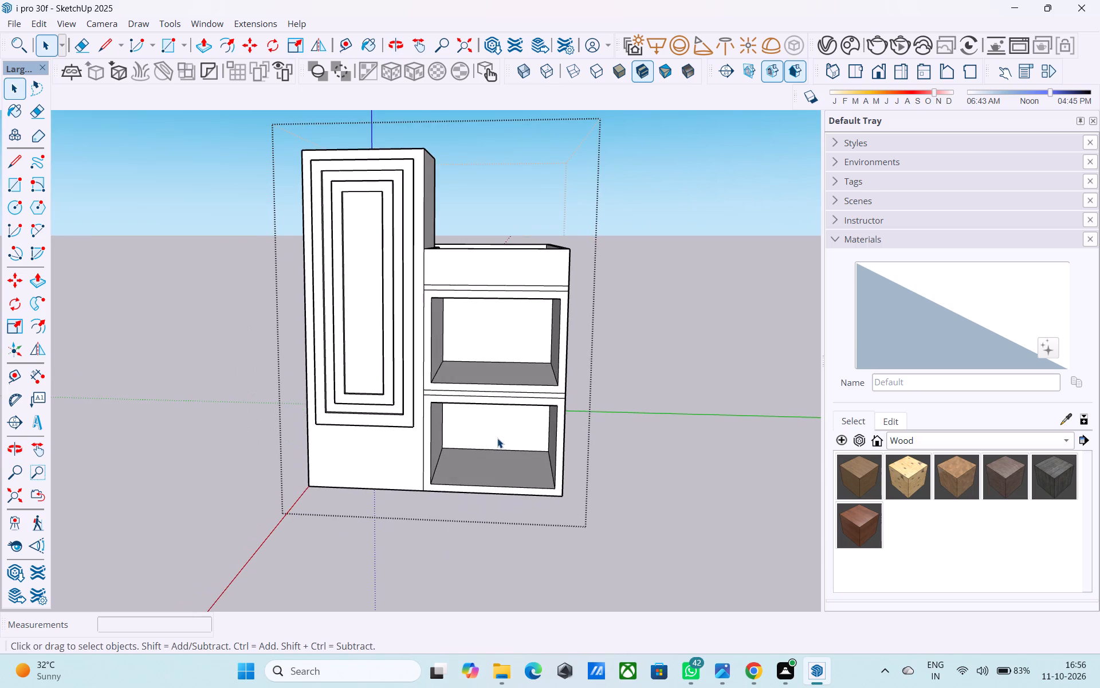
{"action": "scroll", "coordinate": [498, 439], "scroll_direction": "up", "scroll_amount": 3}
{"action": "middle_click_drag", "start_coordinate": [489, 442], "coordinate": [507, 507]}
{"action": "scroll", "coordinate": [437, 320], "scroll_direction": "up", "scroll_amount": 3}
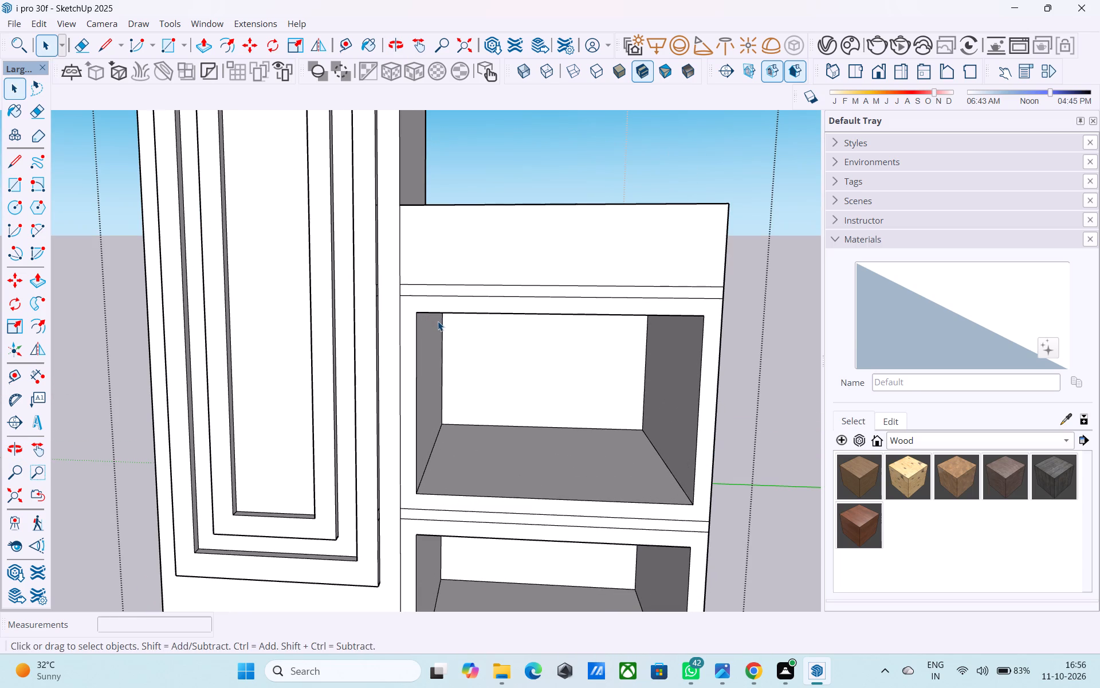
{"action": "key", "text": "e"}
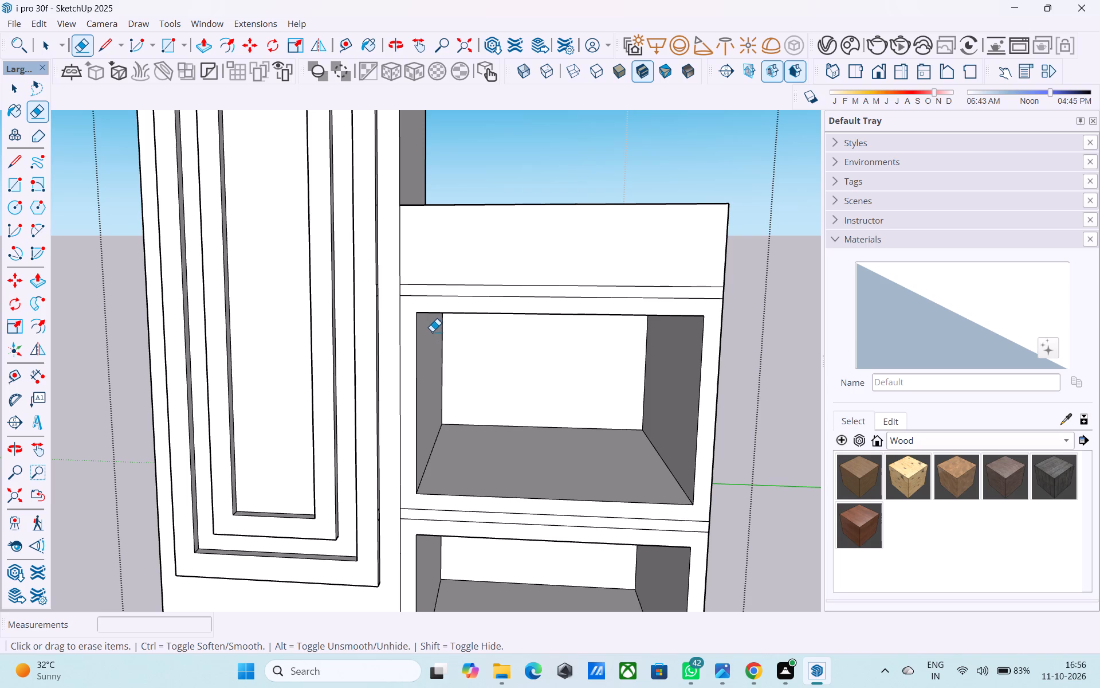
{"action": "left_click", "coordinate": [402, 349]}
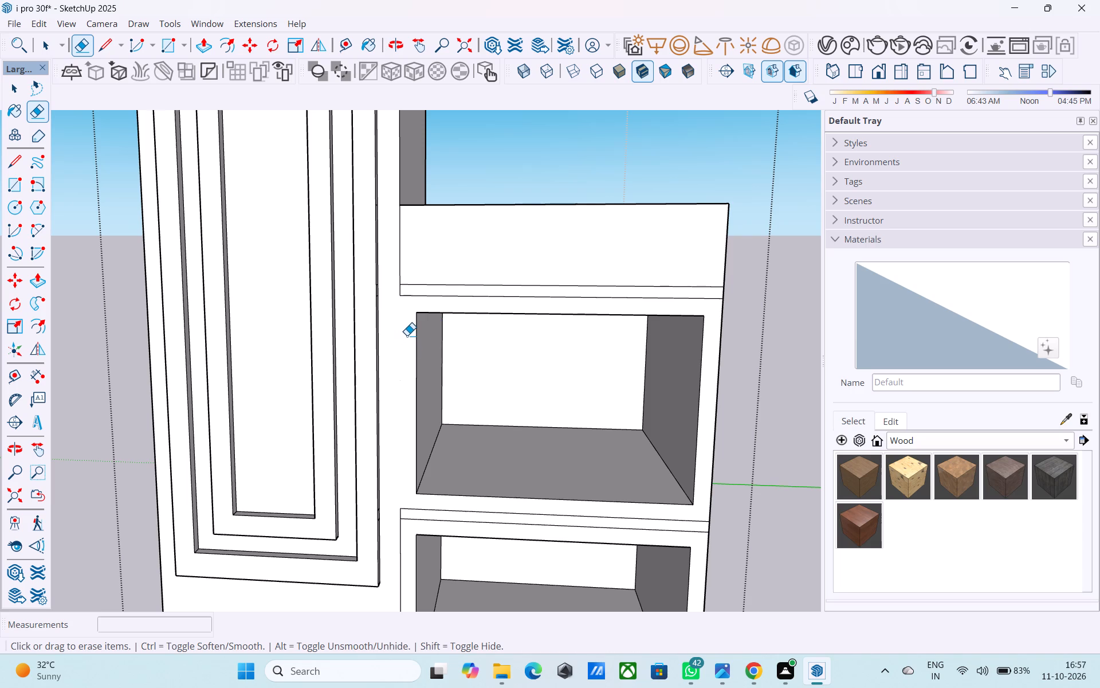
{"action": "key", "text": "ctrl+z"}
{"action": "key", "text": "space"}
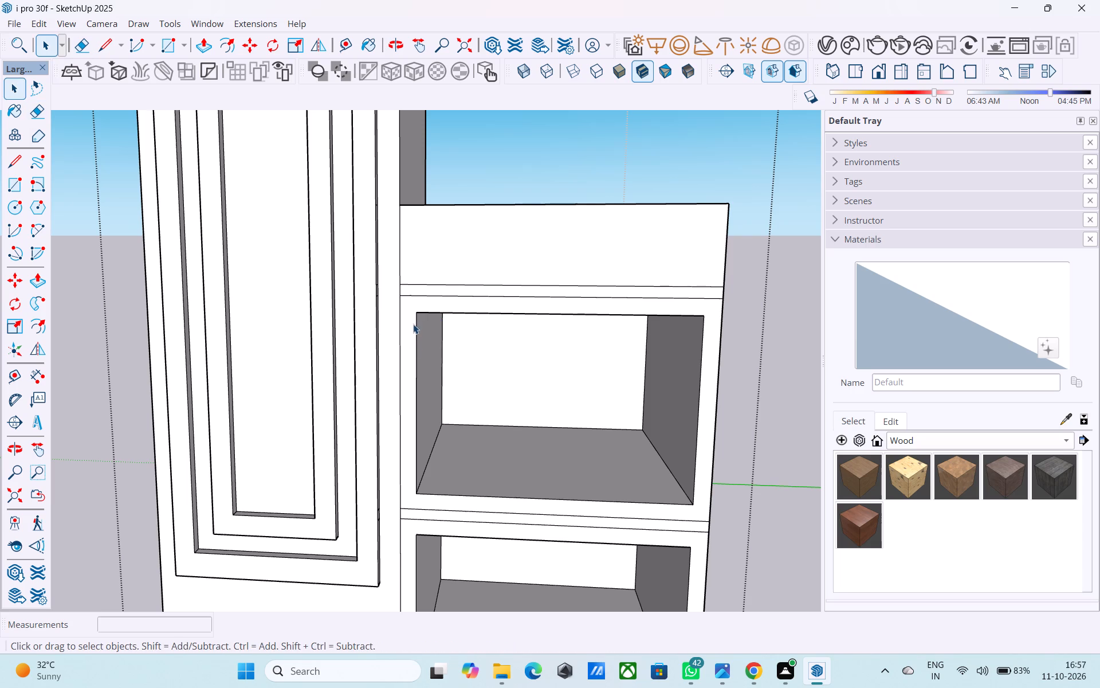
From the upper opening's top corner nearest the tower, draw a 1' line toward the tower, up to the upper band line's level, and 3" back to it.
{"action": "key", "text": "l"}
{"action": "left_click", "coordinate": [419, 317]}
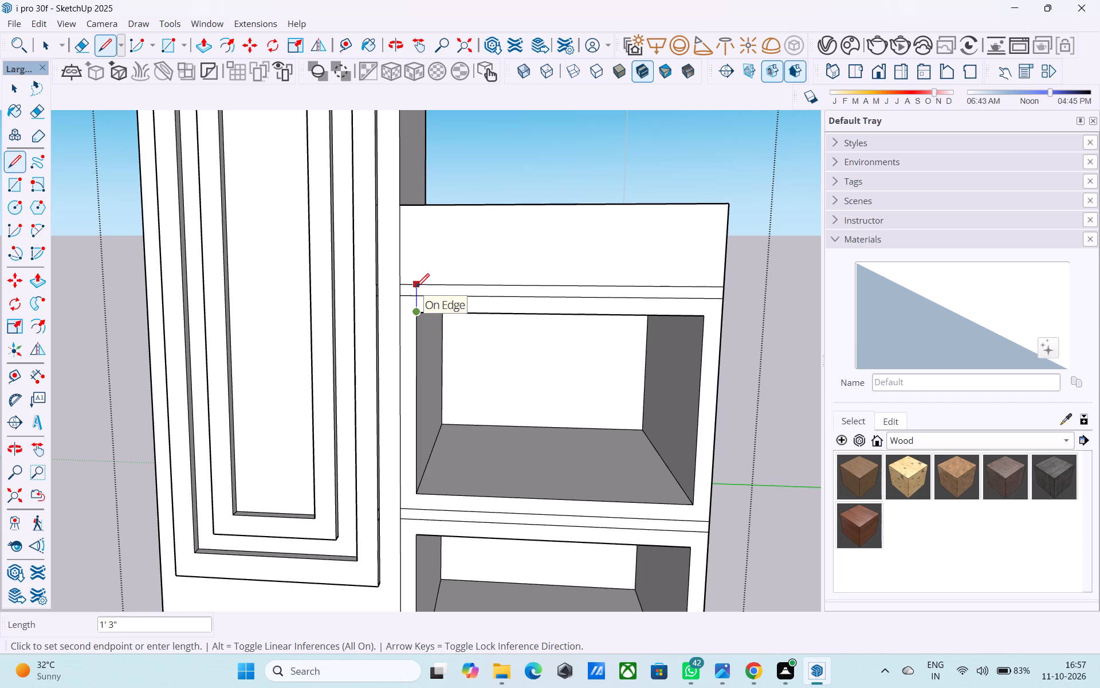
{"action": "left_click", "coordinate": [392, 308]}
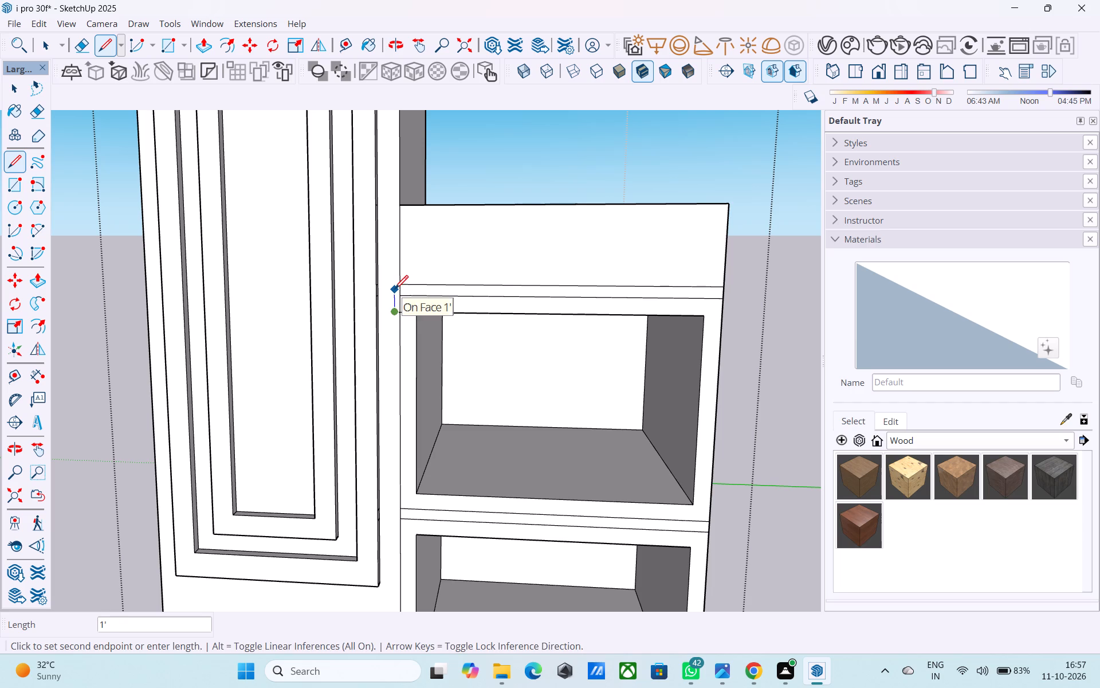
{"action": "scroll", "coordinate": [395, 284], "scroll_direction": "up", "scroll_amount": 7}
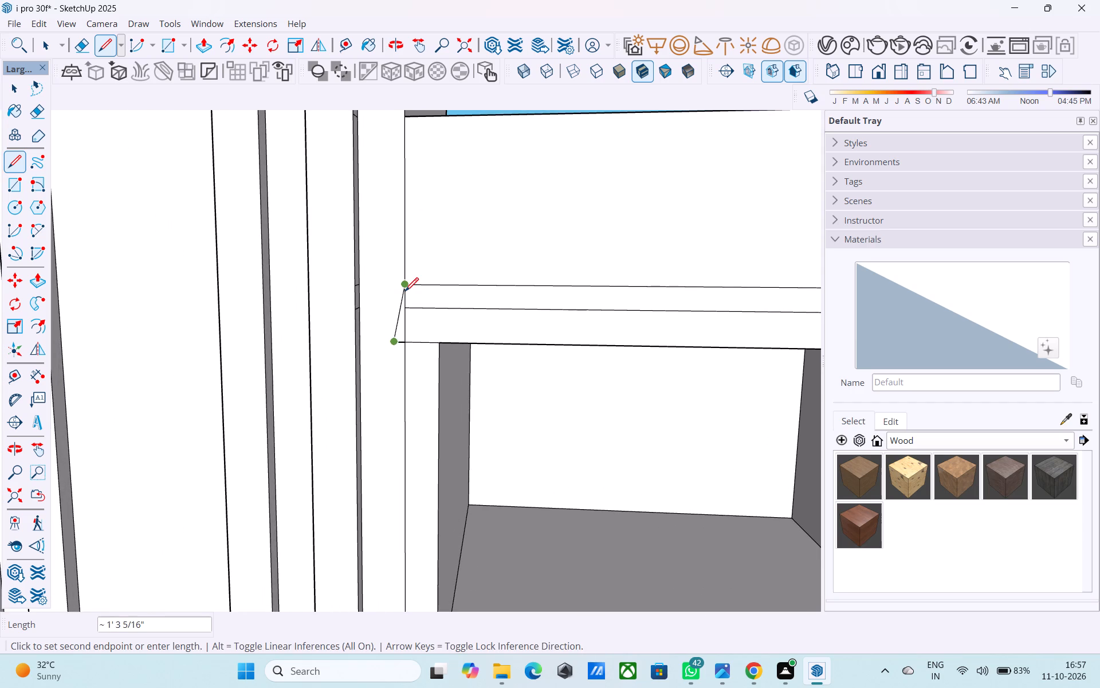
{"action": "left_click", "coordinate": [395, 291]}
{"action": "left_click", "coordinate": [405, 290]}
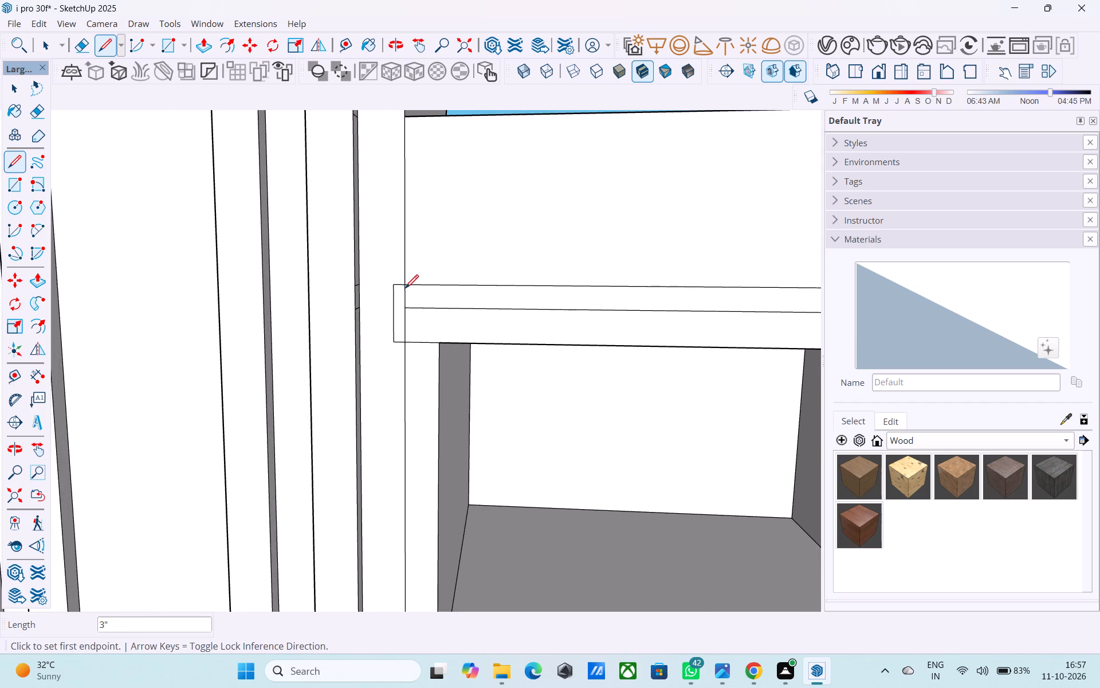
Draw a 9' 9" vertical line down from the new outline beside the upper opening and join it to the lower line of the floor band.
{"action": "left_click", "coordinate": [394, 341]}
{"action": "scroll", "coordinate": [391, 334], "scroll_direction": "down", "scroll_amount": 7}
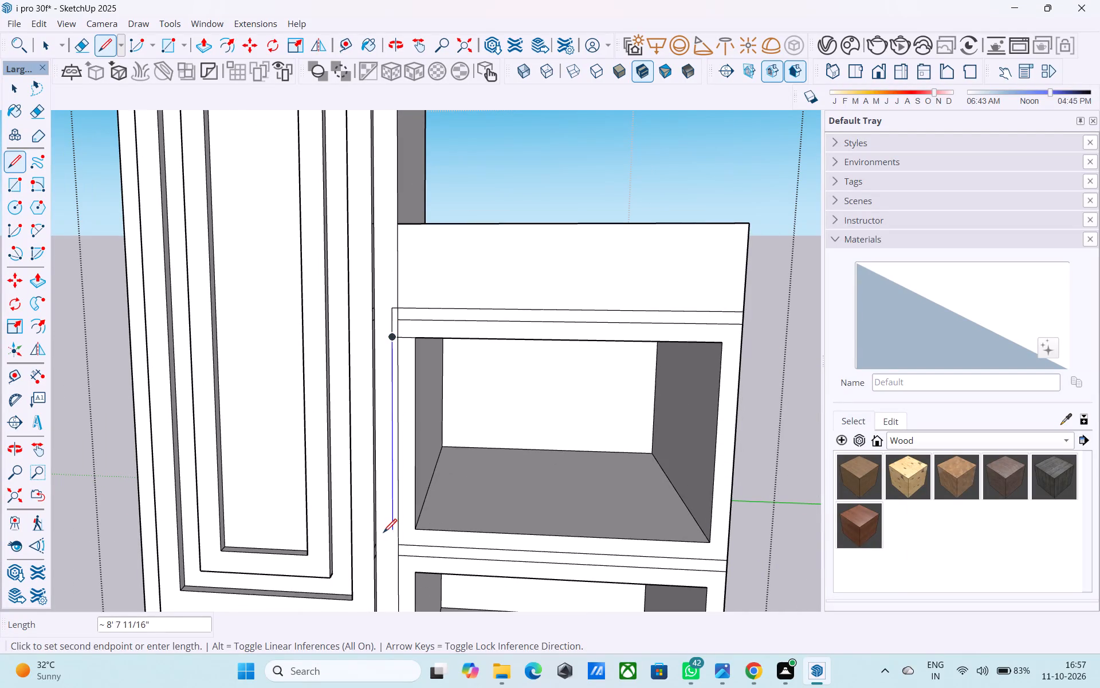
{"action": "middle_click_drag", "start_coordinate": [386, 535], "coordinate": [414, 350]}
{"action": "scroll", "coordinate": [421, 368], "scroll_direction": "up", "scroll_amount": 4}
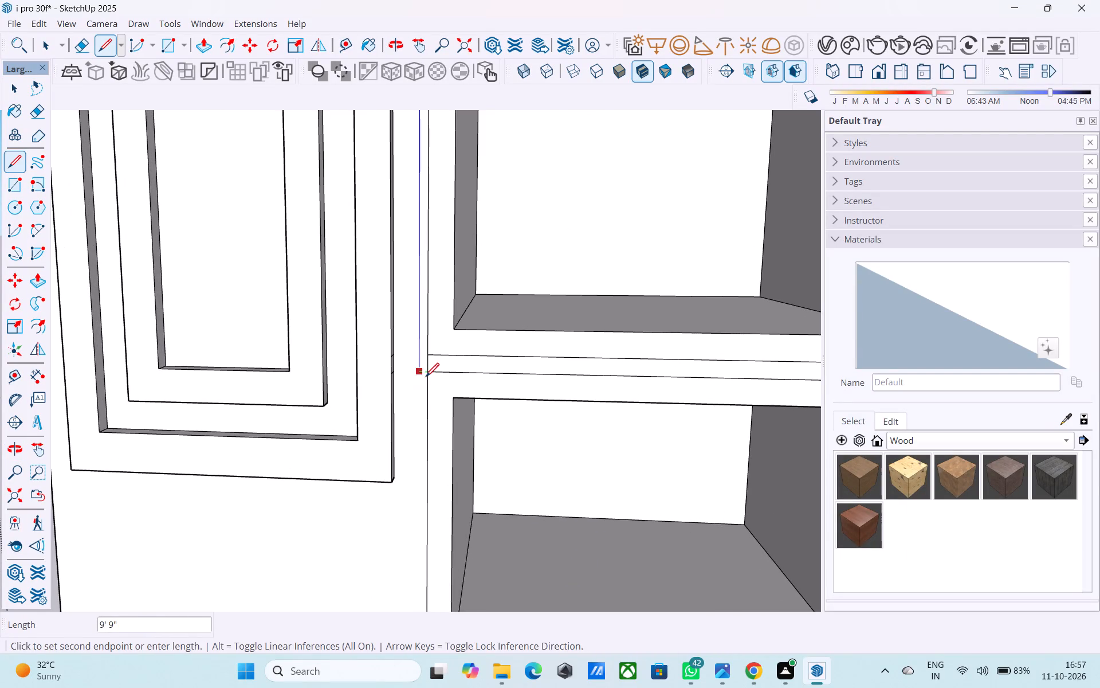
{"action": "left_click", "coordinate": [420, 376]}
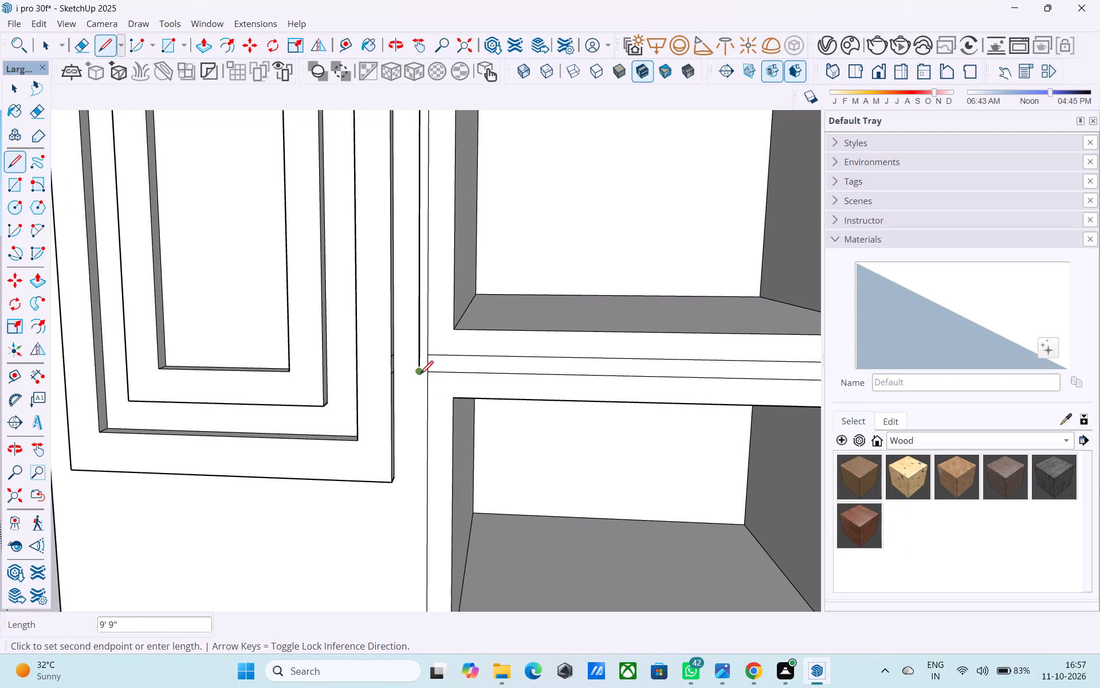
{"action": "left_click", "coordinate": [426, 377]}
Erase the leftover inner band lines, vertical segments and short horizontal line inside the new outline around the upper opening.
{"action": "scroll", "coordinate": [421, 381], "scroll_direction": "down", "scroll_amount": 7}
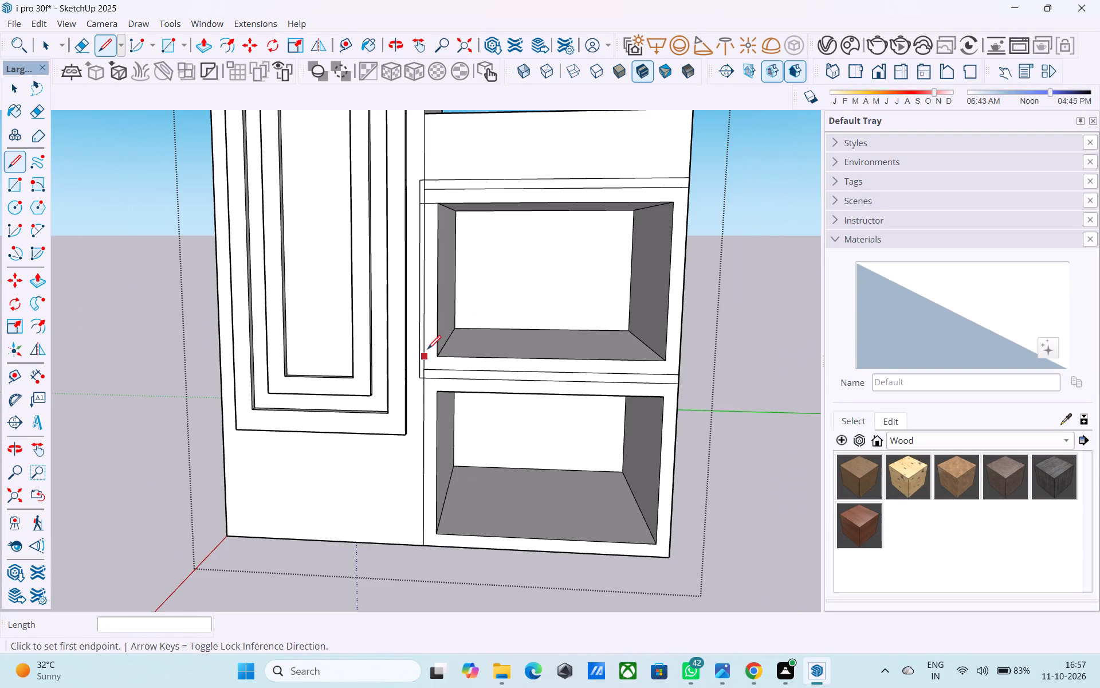
{"action": "middle_click_drag", "start_coordinate": [437, 297], "coordinate": [427, 335], "text": "shift"}
{"action": "key", "text": "e"}
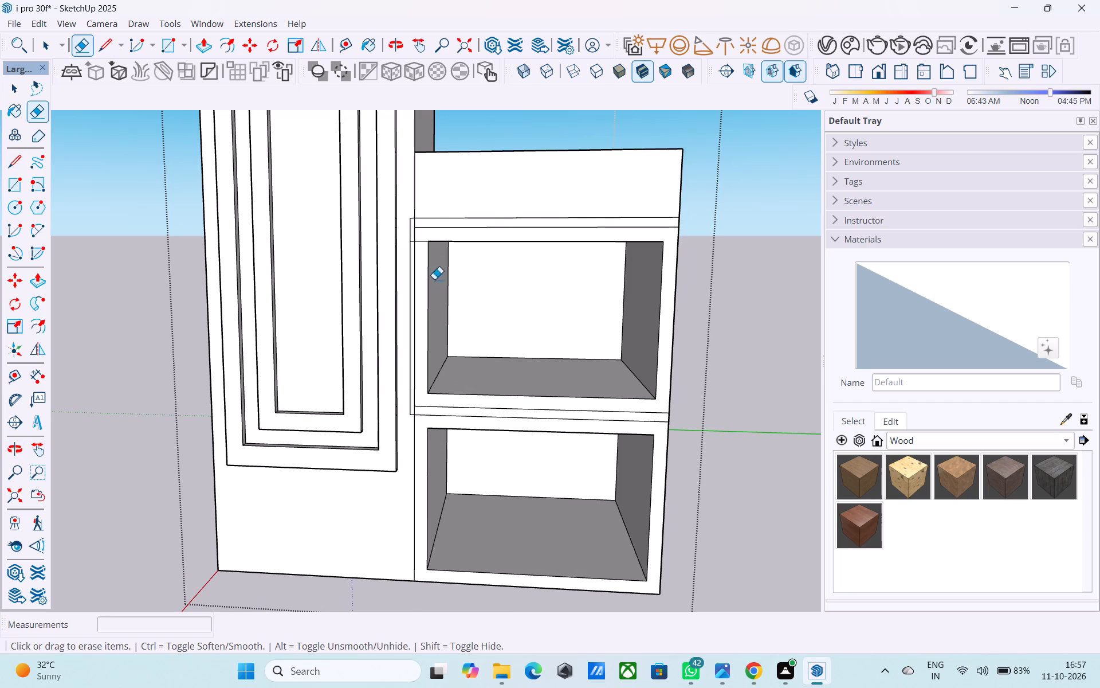
{"action": "scroll", "coordinate": [416, 241], "scroll_direction": "up", "scroll_amount": 9}
{"action": "left_click", "coordinate": [425, 208]}
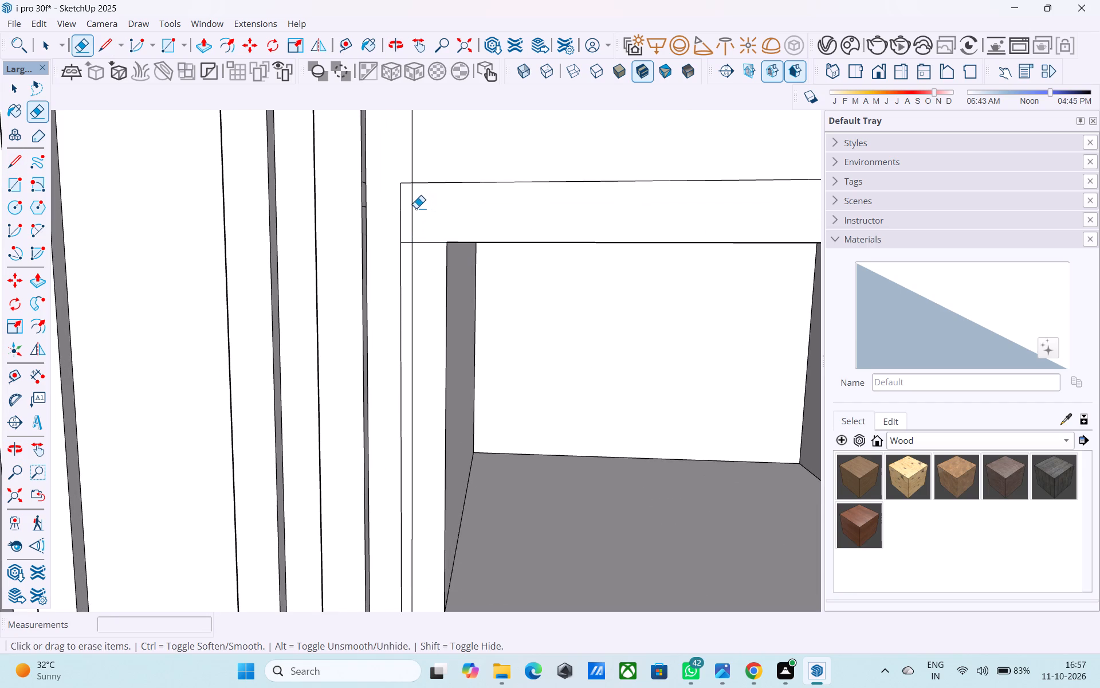
{"action": "left_click", "coordinate": [411, 209]}
{"action": "left_click_drag", "start_coordinate": [417, 259], "coordinate": [410, 259]}
{"action": "left_click", "coordinate": [416, 244]}
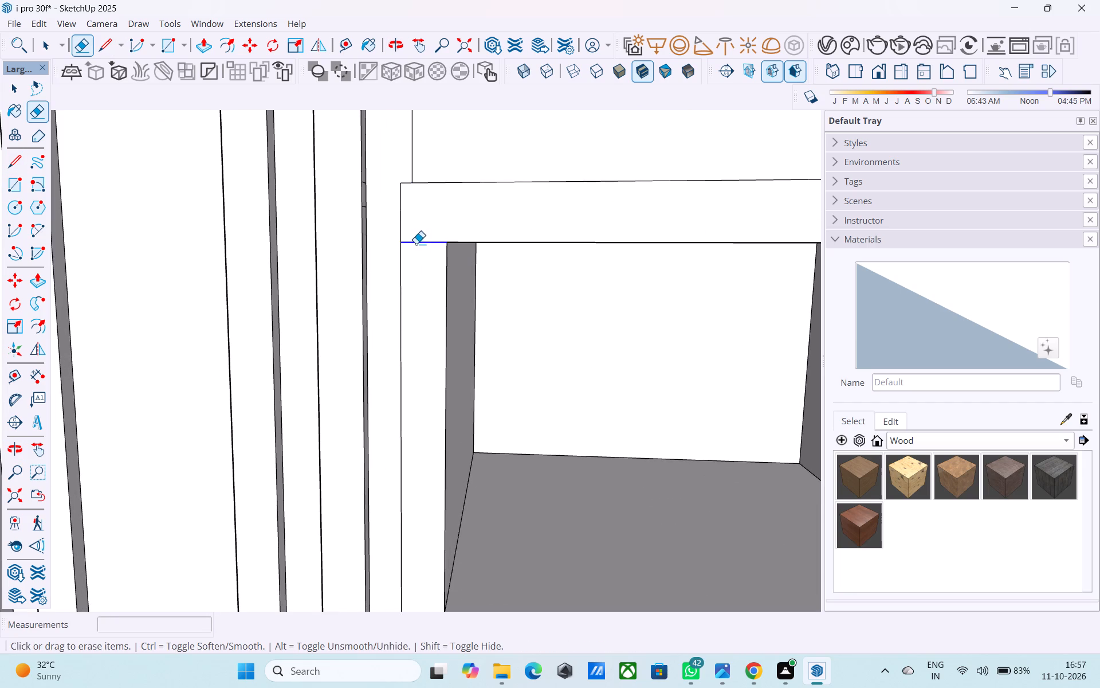
{"action": "scroll", "coordinate": [384, 229], "scroll_direction": "down", "scroll_amount": 12}
{"action": "scroll", "coordinate": [437, 405], "scroll_direction": "up", "scroll_amount": 7}
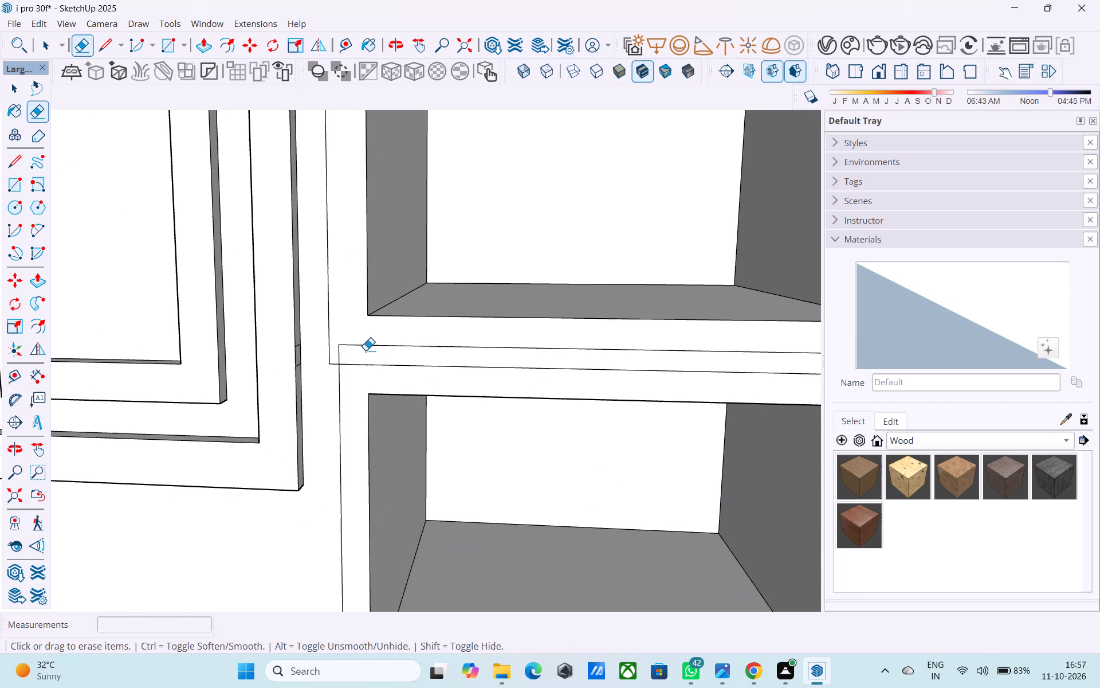
{"action": "left_click_drag", "start_coordinate": [366, 350], "coordinate": [364, 343]}
{"action": "left_click", "coordinate": [341, 352]}
Draw 9" horizontal lines from the upper opening's top and bottom corners farthest from the tower to the building's outer edge.
{"action": "scroll", "coordinate": [308, 378], "scroll_direction": "down", "scroll_amount": 8}
{"action": "middle_click_drag", "start_coordinate": [315, 396], "coordinate": [414, 404]}
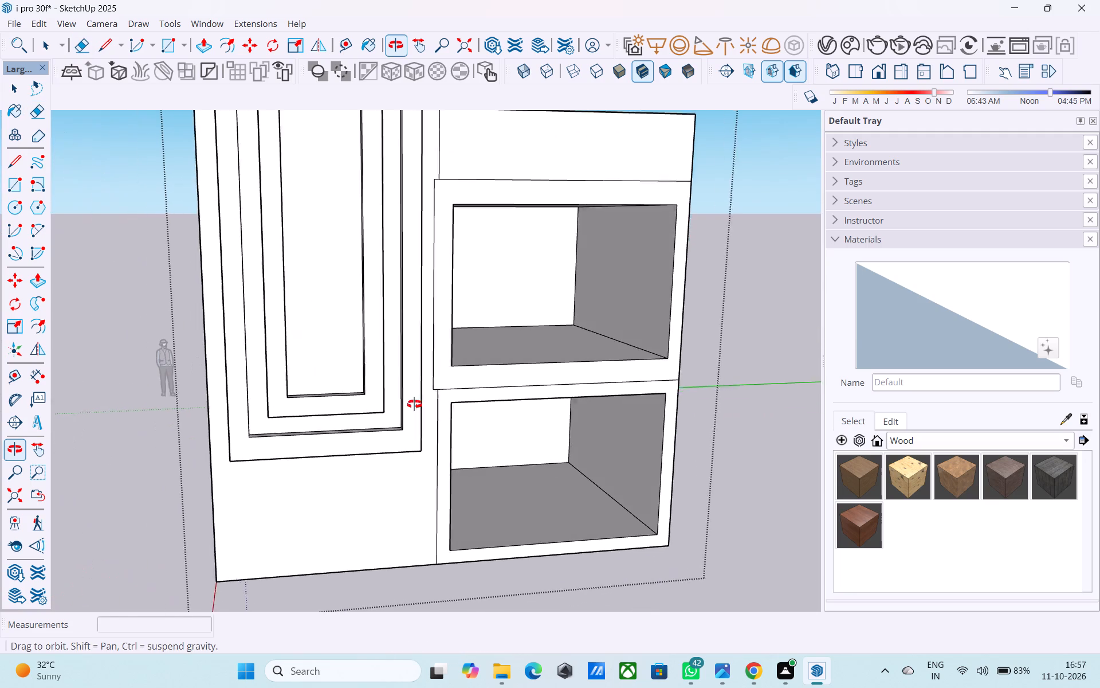
{"action": "middle_click_drag", "start_coordinate": [414, 404], "coordinate": [423, 407]}
{"action": "middle_click_drag", "start_coordinate": [520, 410], "coordinate": [477, 413], "text": "shift"}
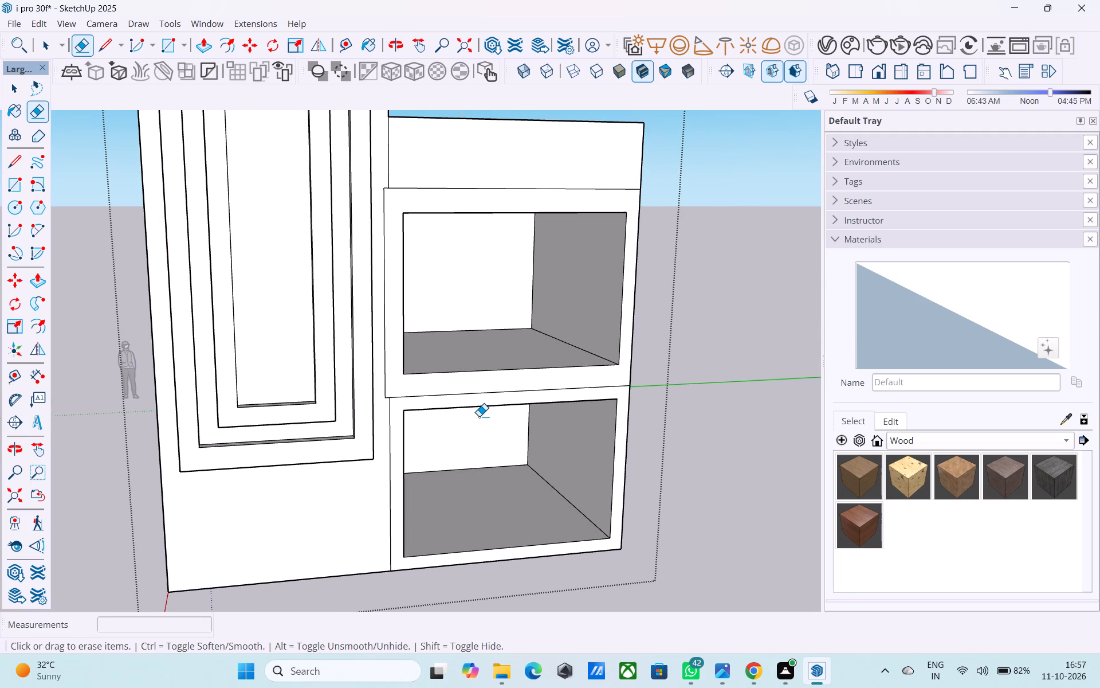
{"action": "key", "text": "space"}
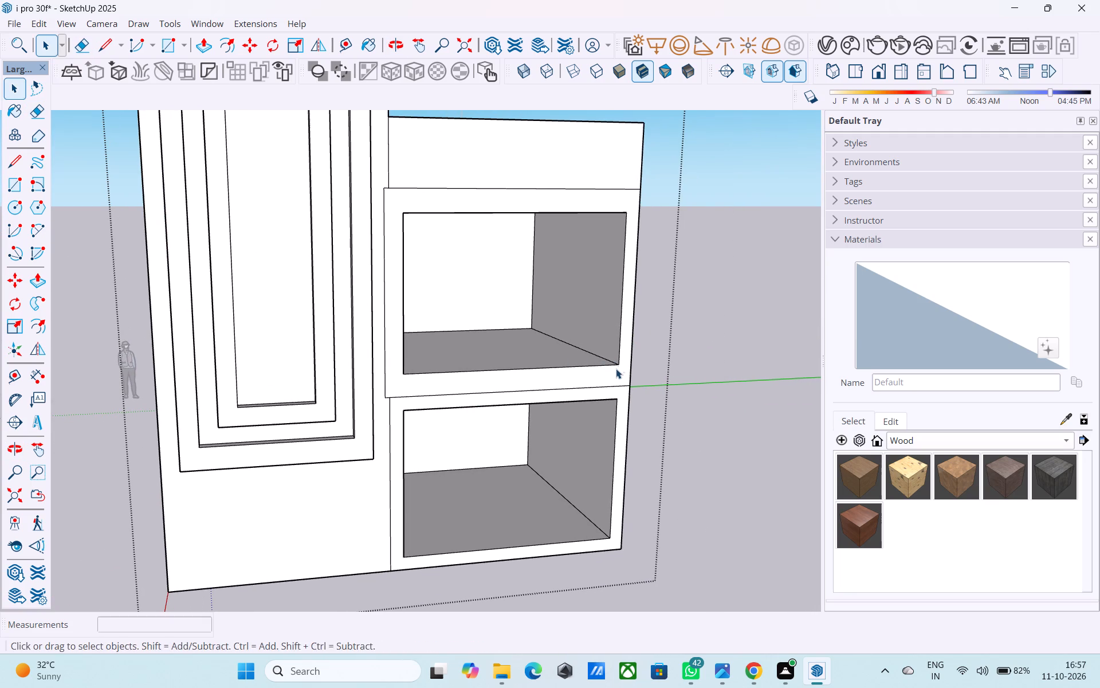
{"action": "key", "text": "l"}
{"action": "left_click", "coordinate": [626, 216]}
{"action": "left_click", "coordinate": [641, 216]}
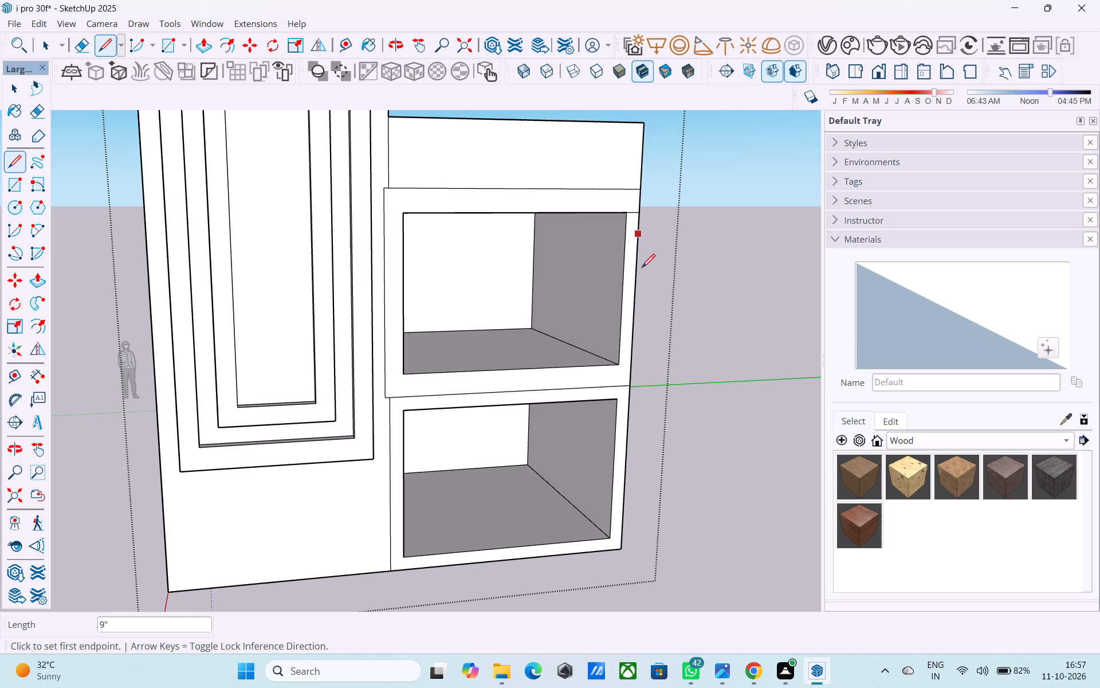
{"action": "left_click", "coordinate": [623, 368]}
{"action": "left_click", "coordinate": [631, 365]}
Raise the C-shaped frame face around the upper opening by 6" with Push/Pull.
{"action": "key", "text": "space"}
{"action": "left_click", "coordinate": [614, 369]}
{"action": "key", "text": "p"}
{"action": "left_click", "coordinate": [614, 369]}
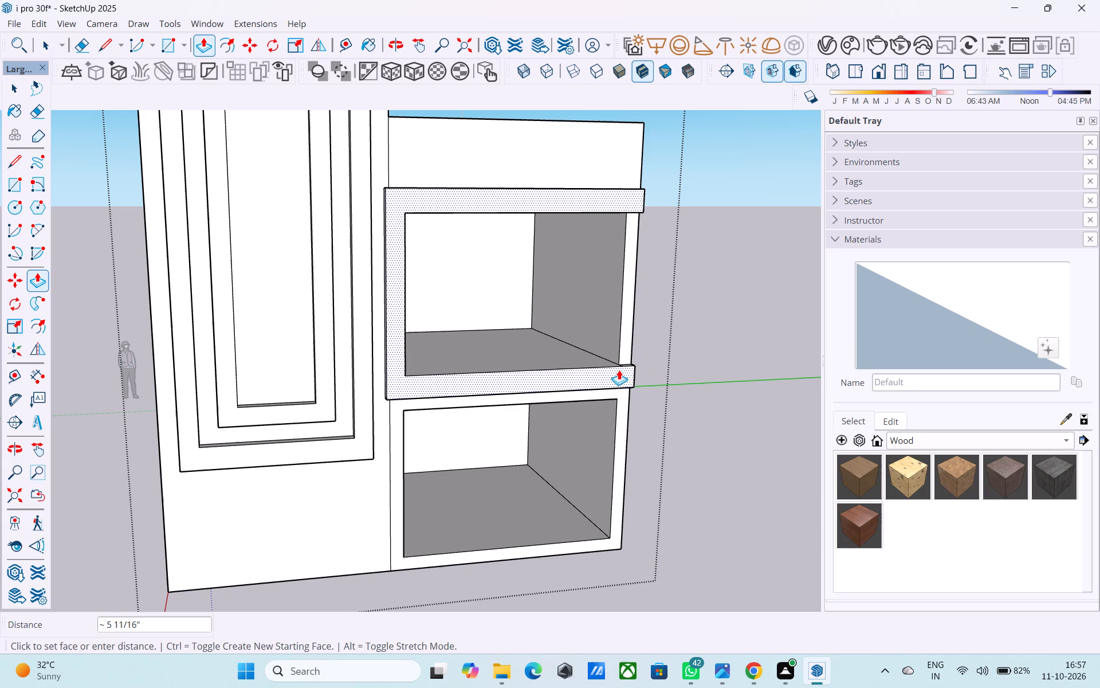
{"action": "type", "text": "6\""}
{"action": "key", "text": "Return"}
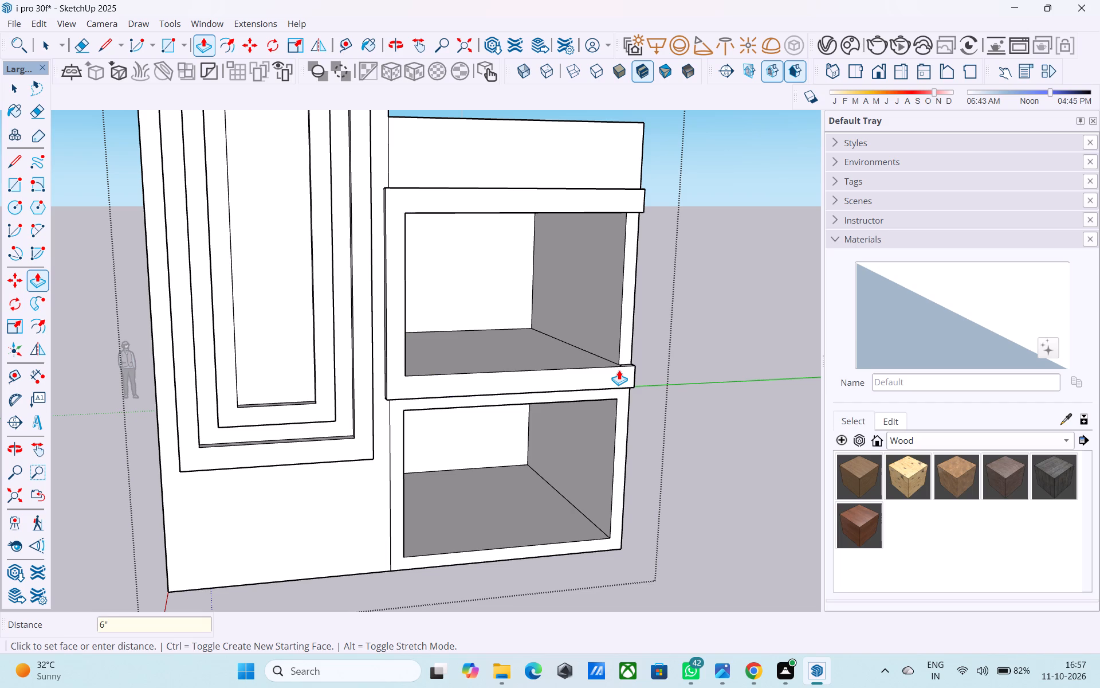
{"action": "key", "text": "space"}
{"action": "middle_click_drag", "start_coordinate": [447, 205], "coordinate": [428, 435]}
{"action": "scroll", "coordinate": [428, 436], "scroll_direction": "up", "scroll_amount": 2}
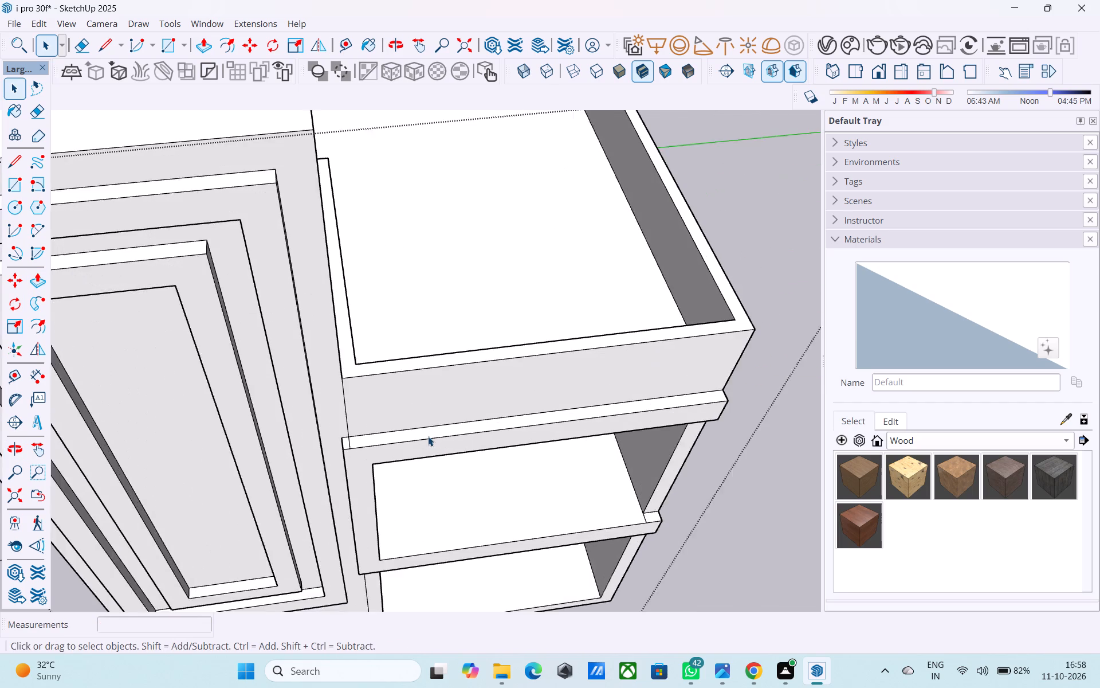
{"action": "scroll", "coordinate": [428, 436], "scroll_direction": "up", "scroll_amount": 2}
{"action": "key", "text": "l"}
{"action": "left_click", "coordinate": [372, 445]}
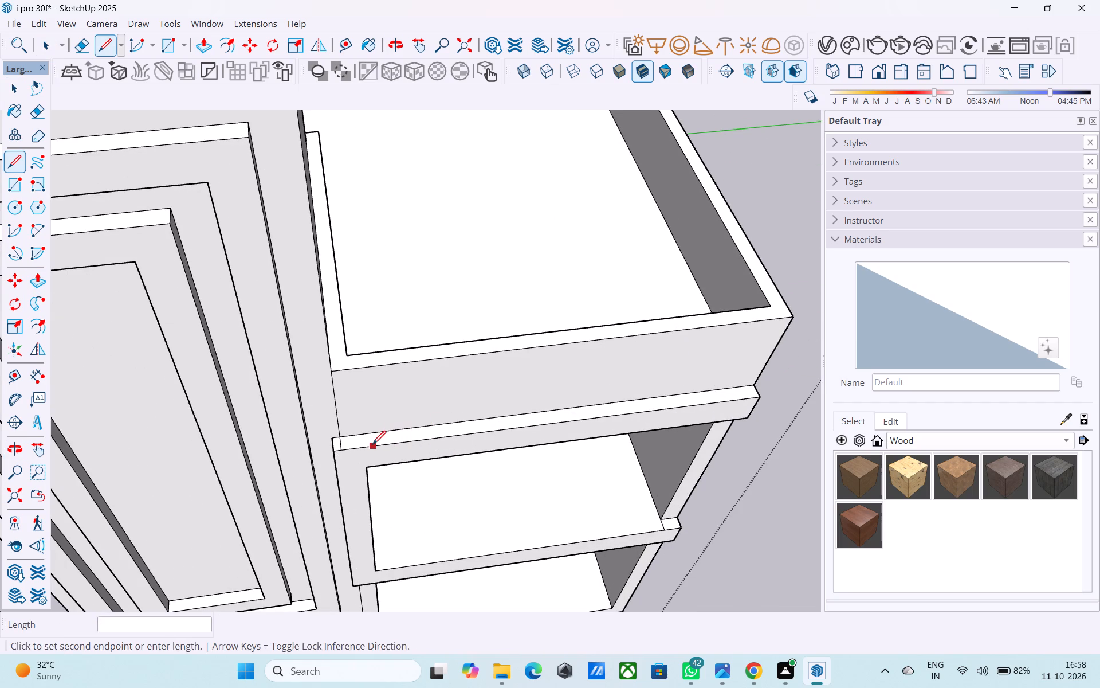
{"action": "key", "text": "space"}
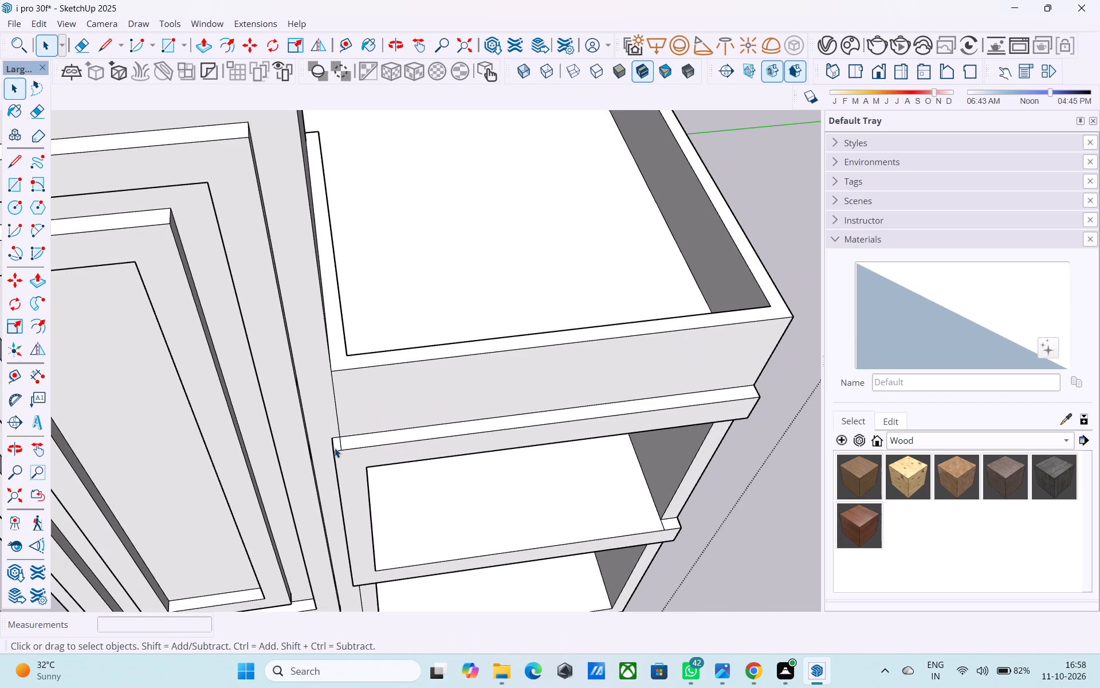
Erase the short line across the top ledge of the raised C-shaped frame near the tower.
{"action": "key", "text": "e"}
{"action": "scroll", "coordinate": [333, 448], "scroll_direction": "up", "scroll_amount": 4}
{"action": "left_click", "coordinate": [345, 443]}
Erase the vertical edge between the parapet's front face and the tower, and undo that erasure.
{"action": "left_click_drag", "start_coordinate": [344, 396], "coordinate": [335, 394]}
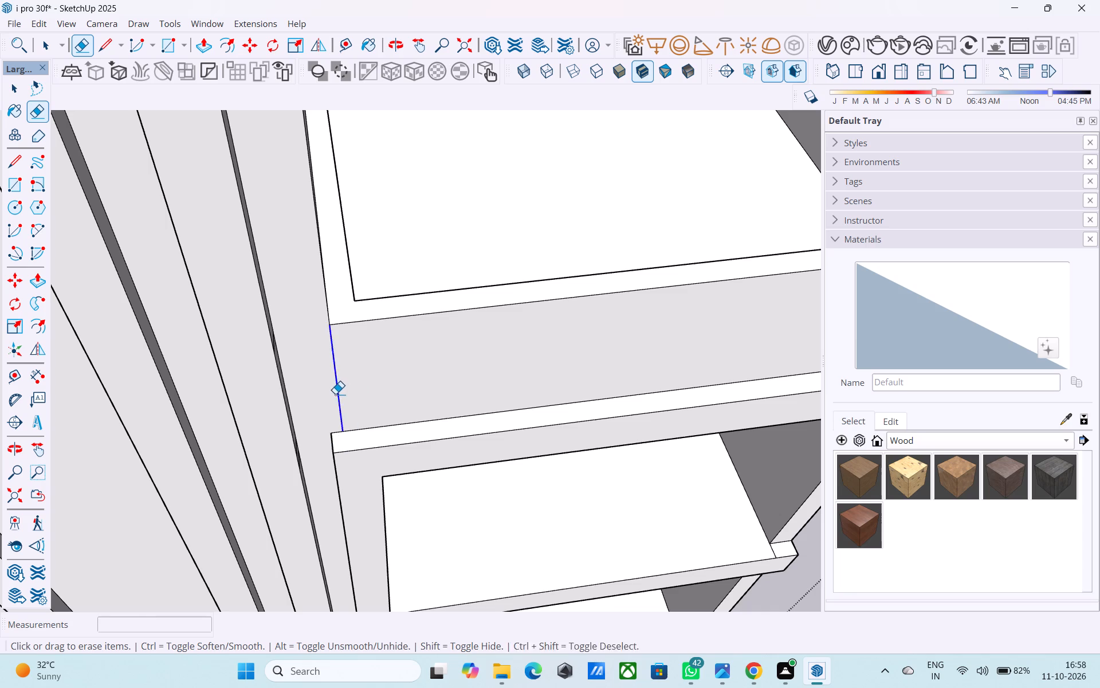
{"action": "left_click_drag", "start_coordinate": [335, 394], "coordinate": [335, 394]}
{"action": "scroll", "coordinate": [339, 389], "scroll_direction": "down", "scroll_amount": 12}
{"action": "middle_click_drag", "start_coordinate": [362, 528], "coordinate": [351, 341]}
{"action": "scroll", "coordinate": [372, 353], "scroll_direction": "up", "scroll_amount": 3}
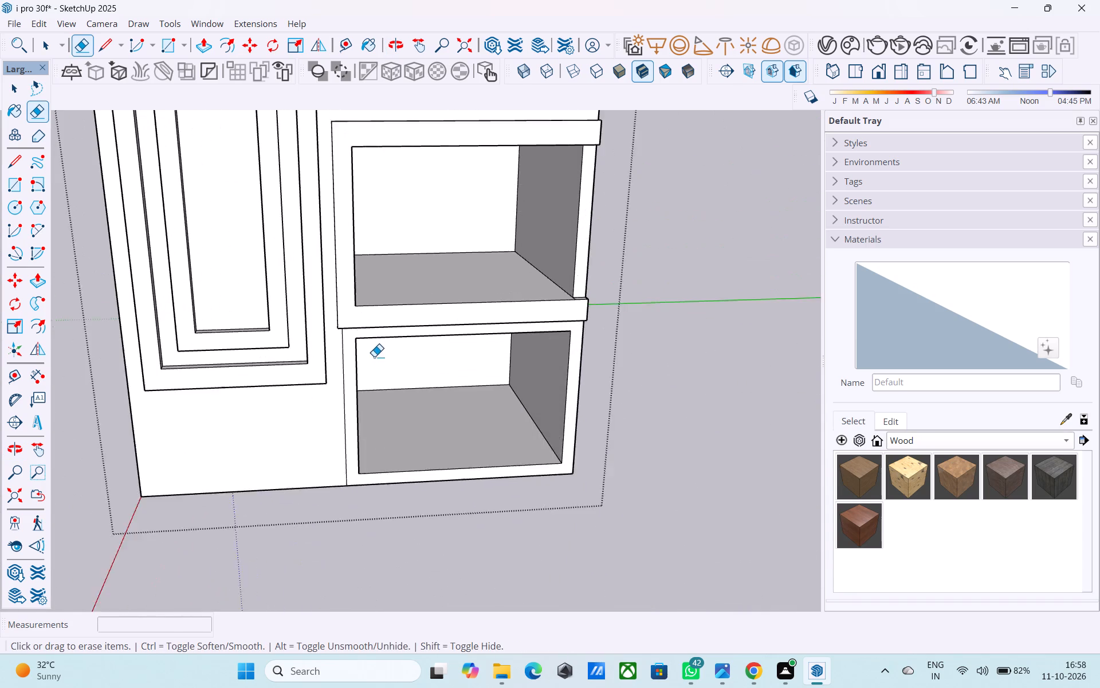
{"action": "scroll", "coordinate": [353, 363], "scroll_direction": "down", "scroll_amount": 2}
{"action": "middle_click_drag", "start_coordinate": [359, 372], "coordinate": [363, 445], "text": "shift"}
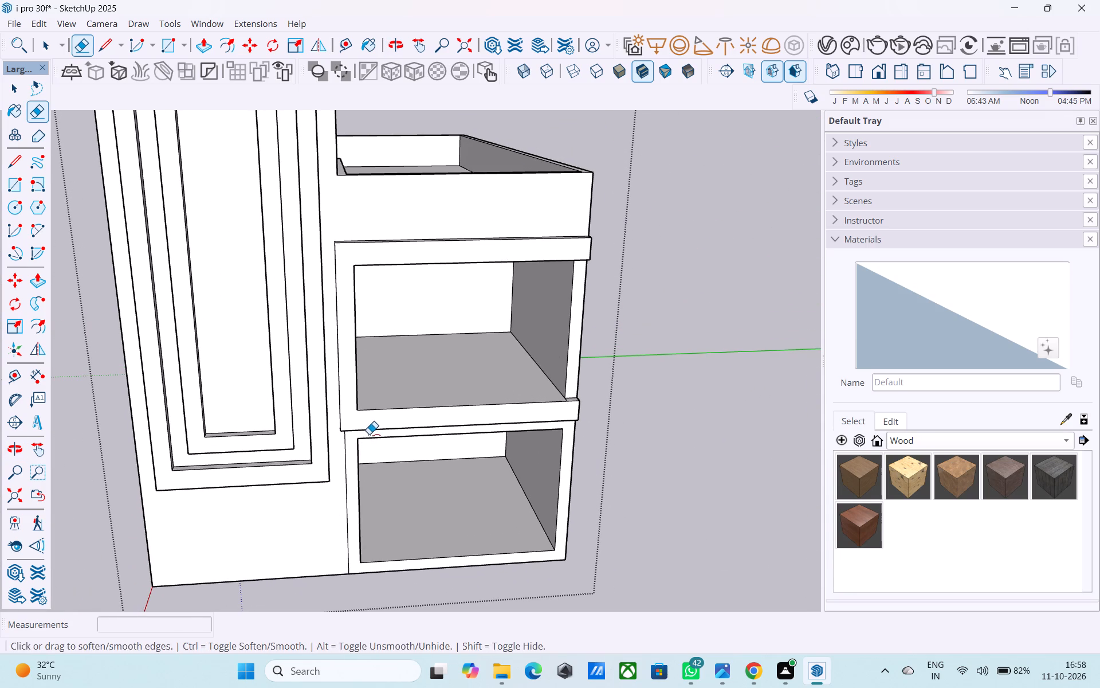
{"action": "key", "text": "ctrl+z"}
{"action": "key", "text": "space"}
Push/Pull the parapet's front face above the raised C-shaped frame by 3".
{"action": "scroll", "coordinate": [372, 423], "scroll_direction": "down", "scroll_amount": 4}
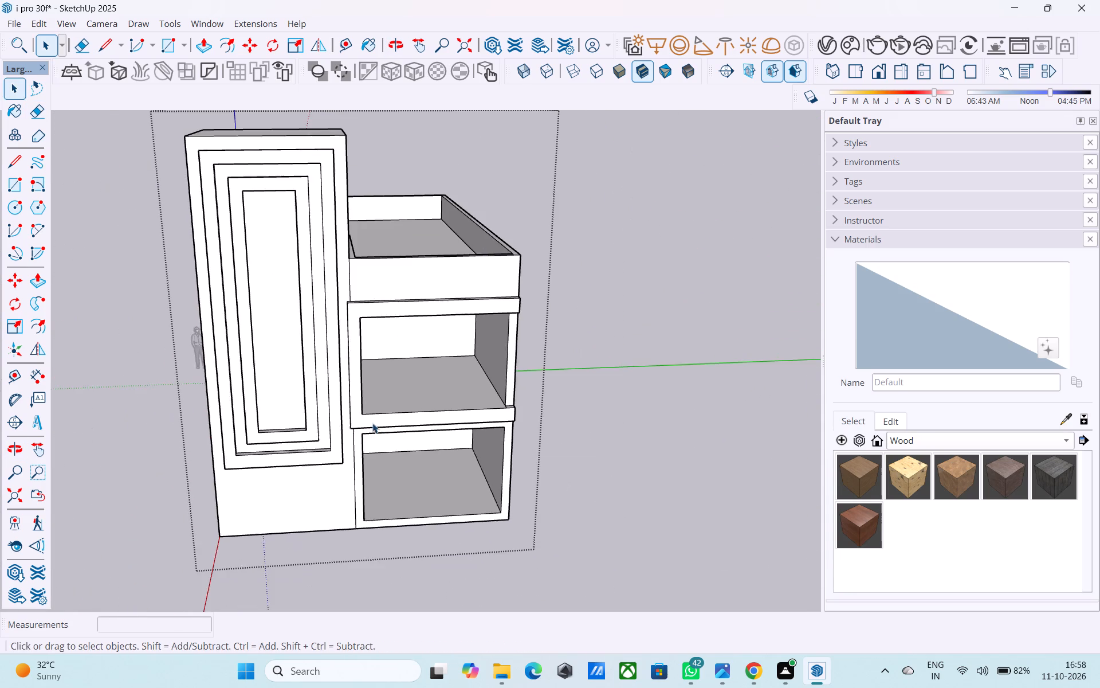
{"action": "middle_click_drag", "start_coordinate": [372, 423], "coordinate": [306, 436]}
{"action": "middle_click_drag", "start_coordinate": [425, 376], "coordinate": [369, 414]}
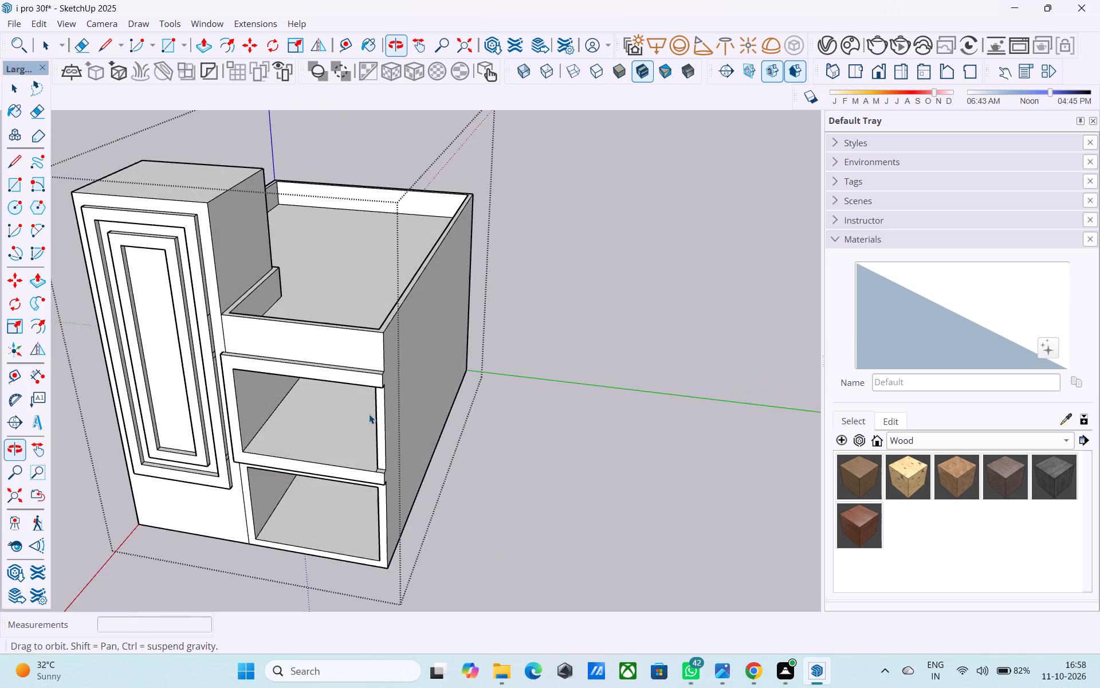
{"action": "middle_click_drag", "start_coordinate": [369, 414], "coordinate": [375, 416]}
{"action": "scroll", "coordinate": [311, 319], "scroll_direction": "up", "scroll_amount": 3}
{"action": "left_click", "coordinate": [285, 354]}
{"action": "key", "text": "p"}
{"action": "left_click", "coordinate": [287, 354]}
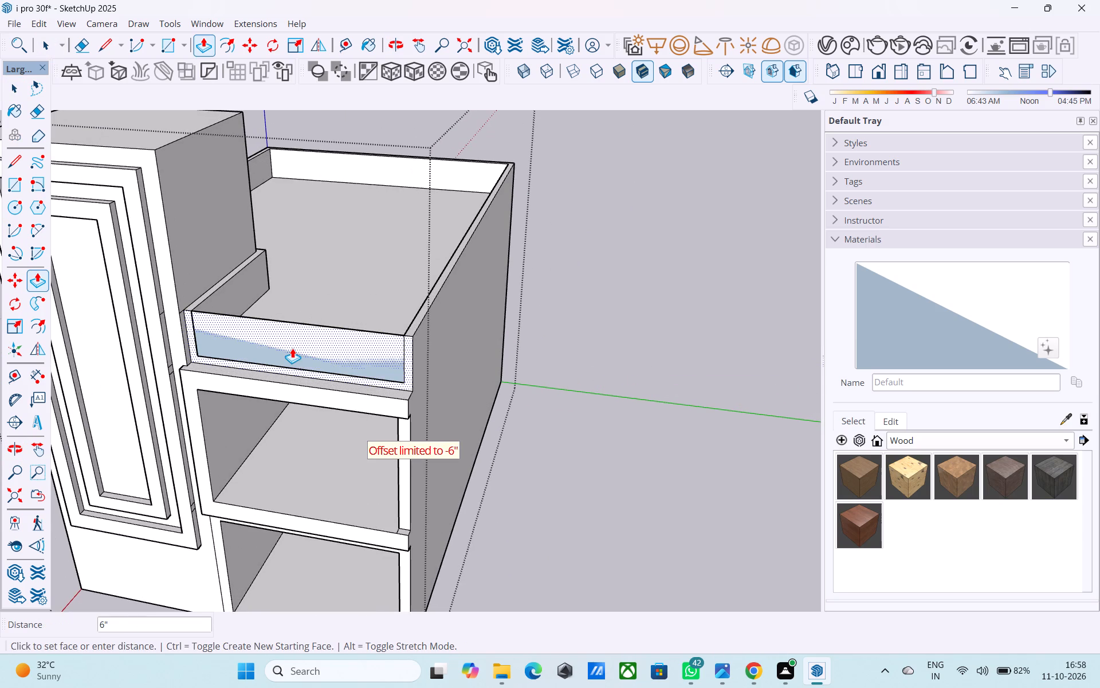
{"action": "type", "text": "3\""}
{"action": "key", "text": "Return"}
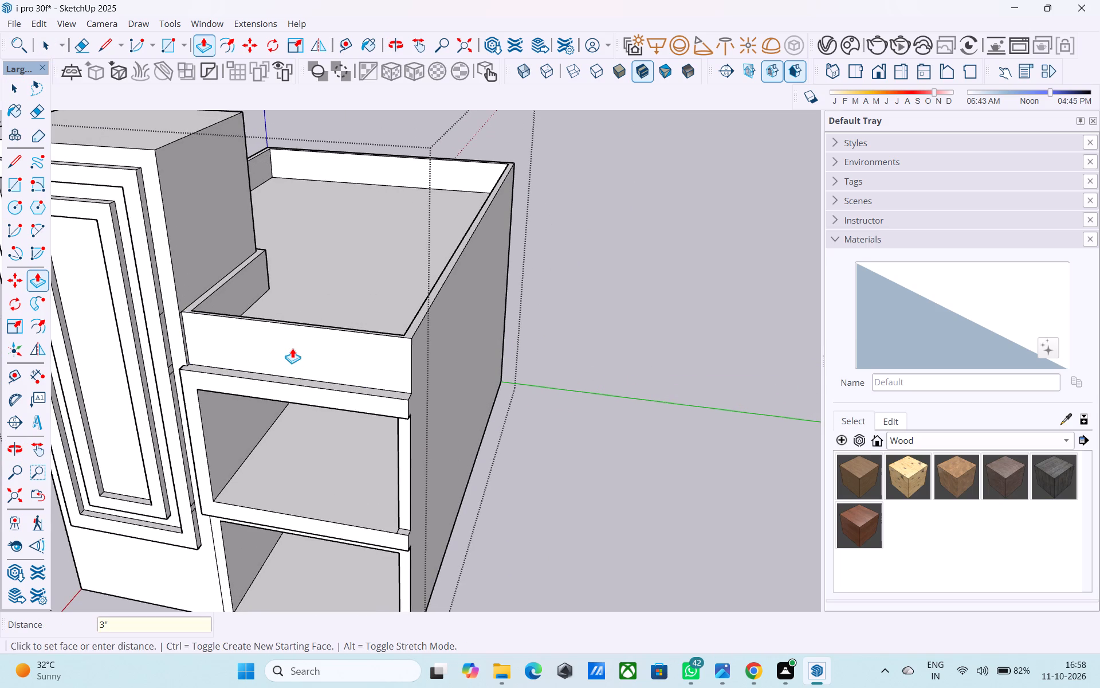
{"action": "key", "text": "space"}
Save the model.
{"action": "scroll", "coordinate": [290, 355], "scroll_direction": "down", "scroll_amount": 4}
{"action": "middle_click_drag", "start_coordinate": [296, 393], "coordinate": [323, 379]}
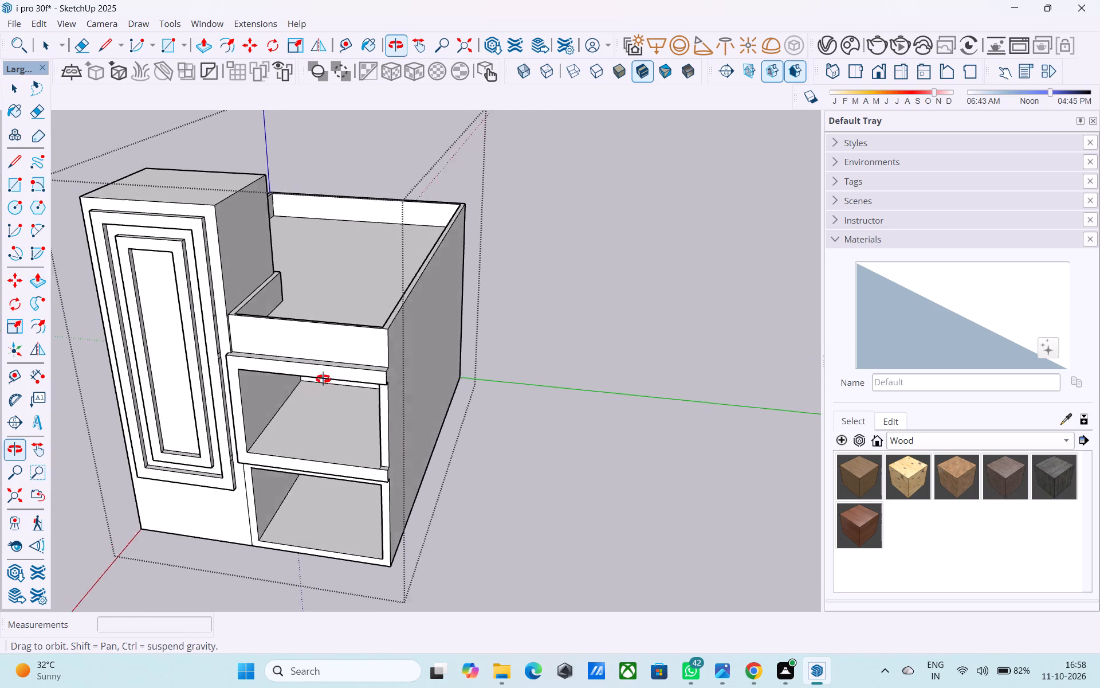
{"action": "middle_click_drag", "start_coordinate": [323, 379], "coordinate": [588, 388]}
{"action": "key", "text": "ctrl+s"}
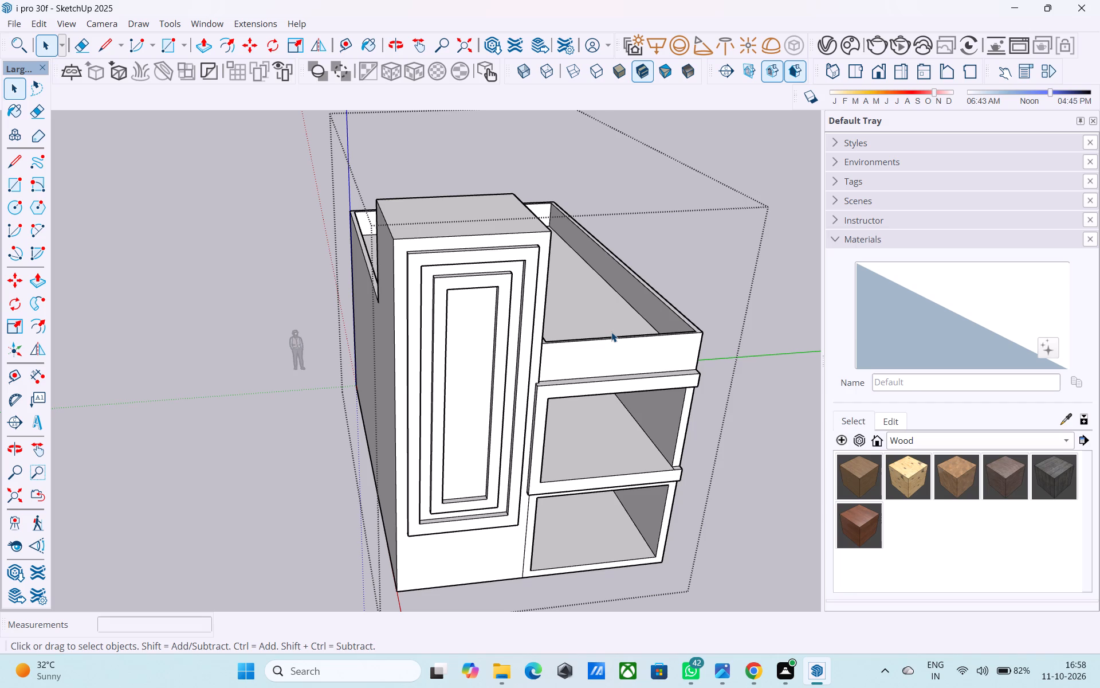
Draw 9" horizontal lines from the lower opening's top and bottom corners farthest from the tower to the building's outer edge.
{"action": "scroll", "coordinate": [575, 312], "scroll_direction": "down", "scroll_amount": 1}
{"action": "middle_click_drag", "start_coordinate": [633, 376], "coordinate": [492, 343]}
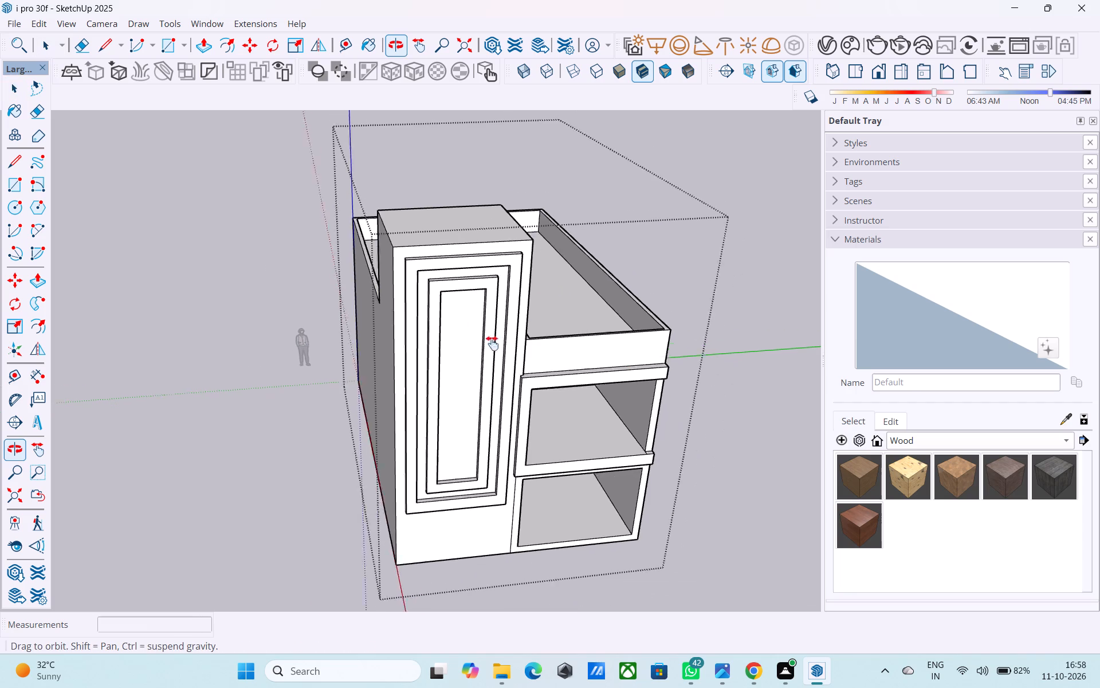
{"action": "middle_click_drag", "start_coordinate": [492, 343], "coordinate": [414, 312]}
{"action": "middle_click_drag", "start_coordinate": [470, 388], "coordinate": [466, 335]}
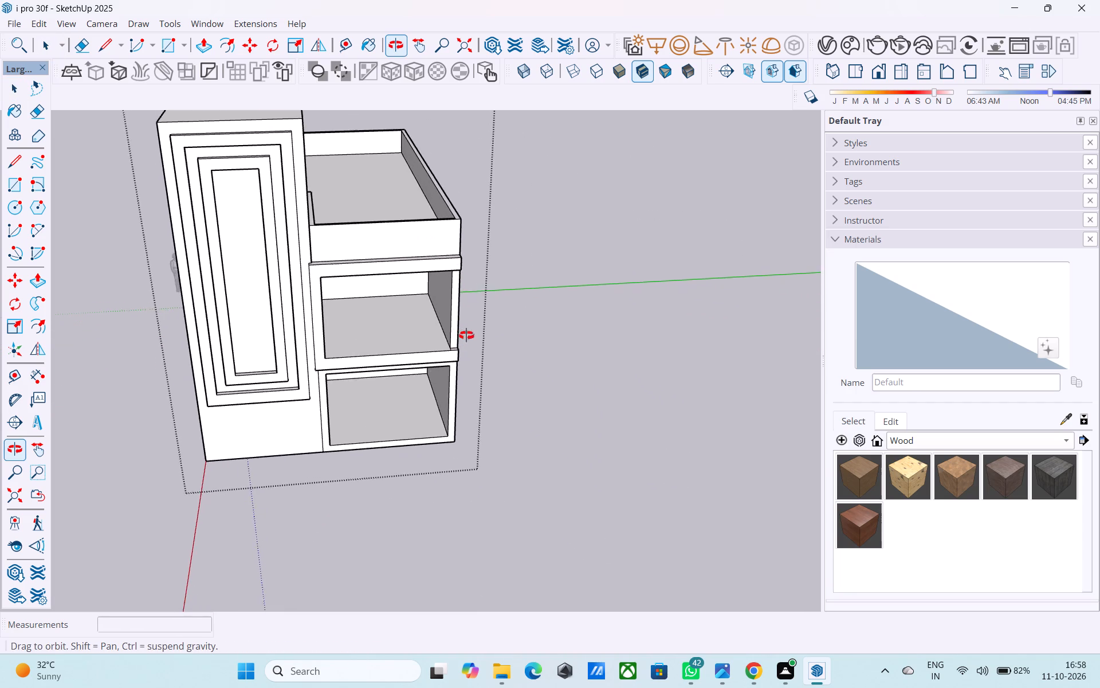
{"action": "middle_click_drag", "start_coordinate": [466, 335], "coordinate": [425, 298]}
{"action": "middle_click", "coordinate": [435, 326]}
{"action": "scroll", "coordinate": [419, 366], "scroll_direction": "up", "scroll_amount": 2}
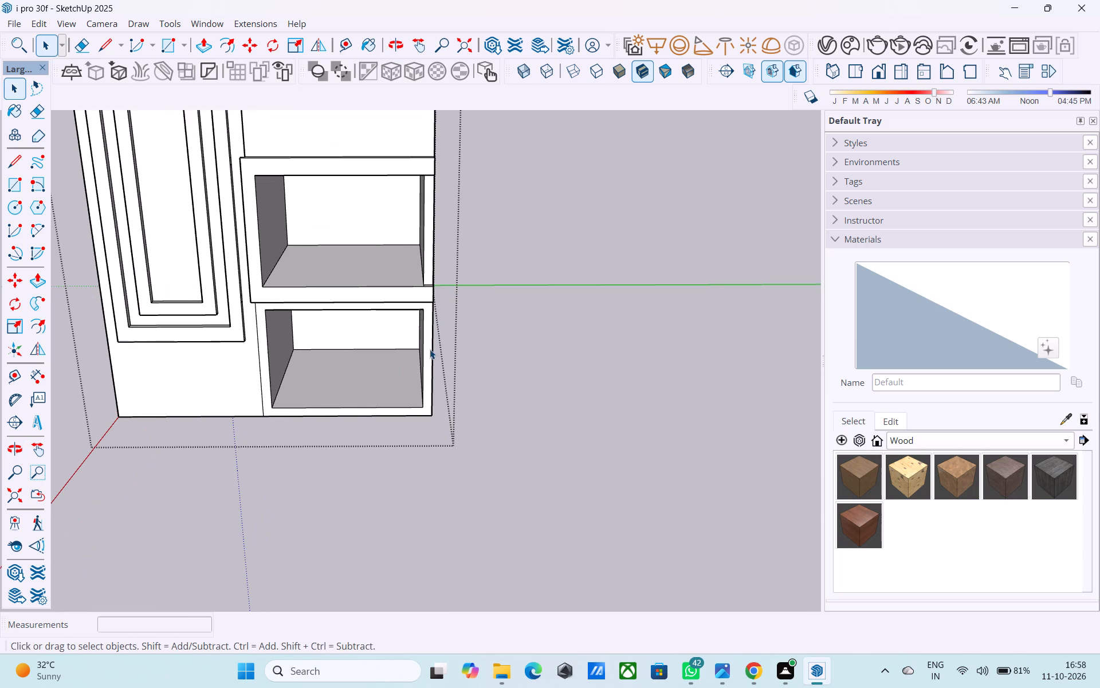
{"action": "key", "text": "l"}
{"action": "scroll", "coordinate": [446, 325], "scroll_direction": "up", "scroll_amount": 3}
{"action": "left_click", "coordinate": [413, 302]}
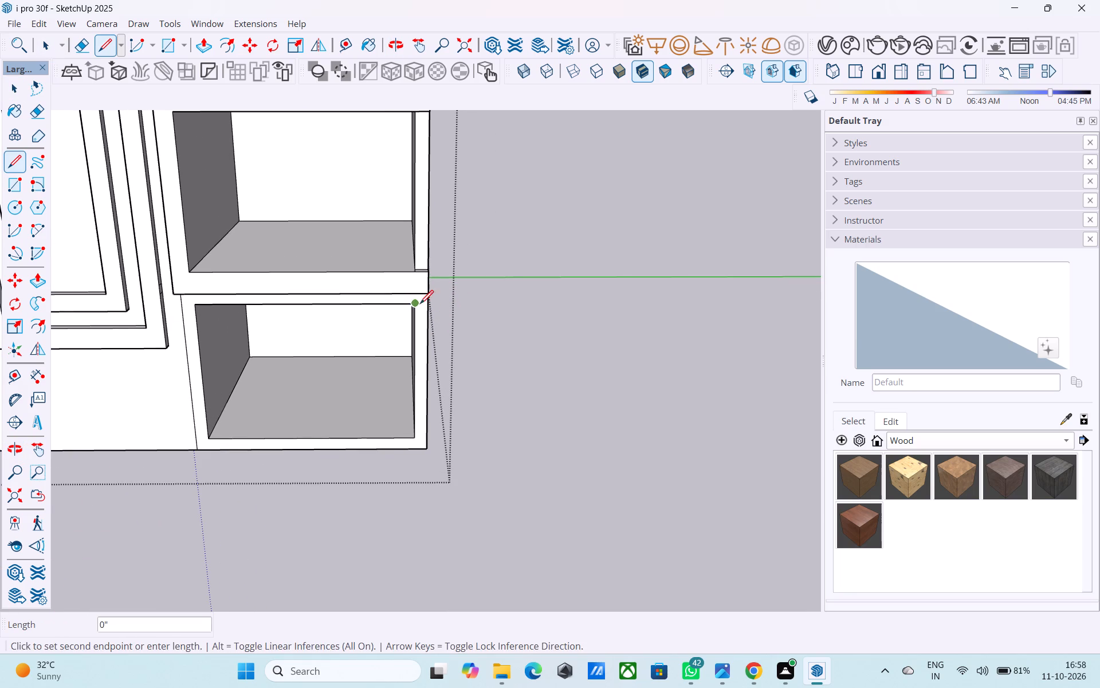
{"action": "left_click", "coordinate": [428, 306]}
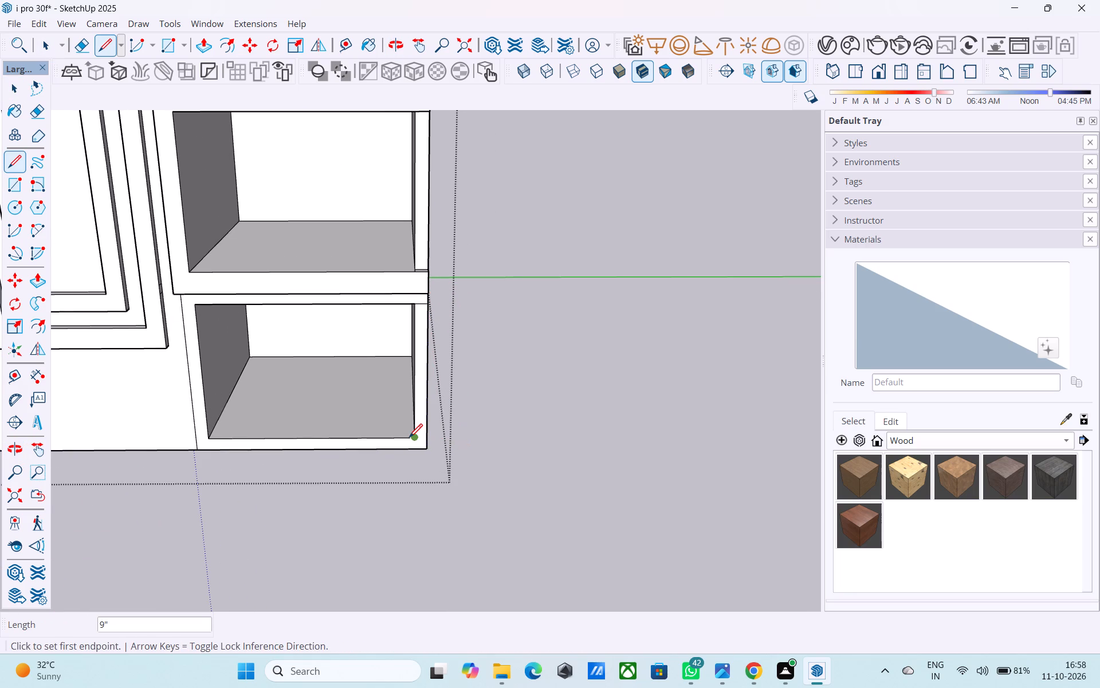
{"action": "left_click", "coordinate": [409, 438]}
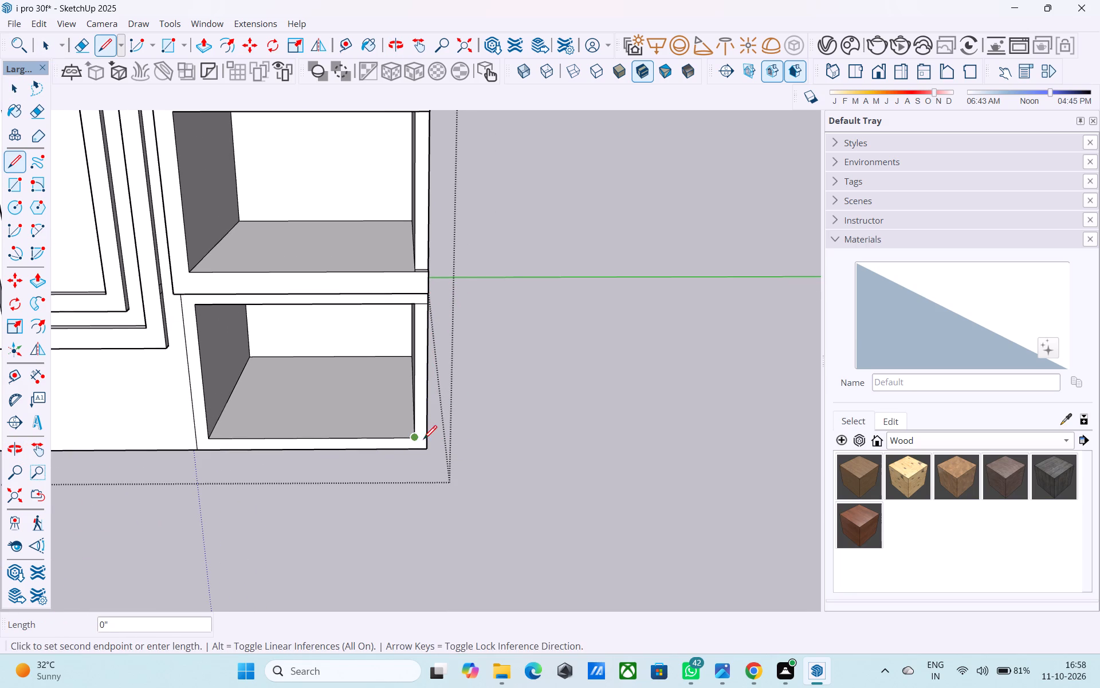
{"action": "left_click", "coordinate": [430, 440]}
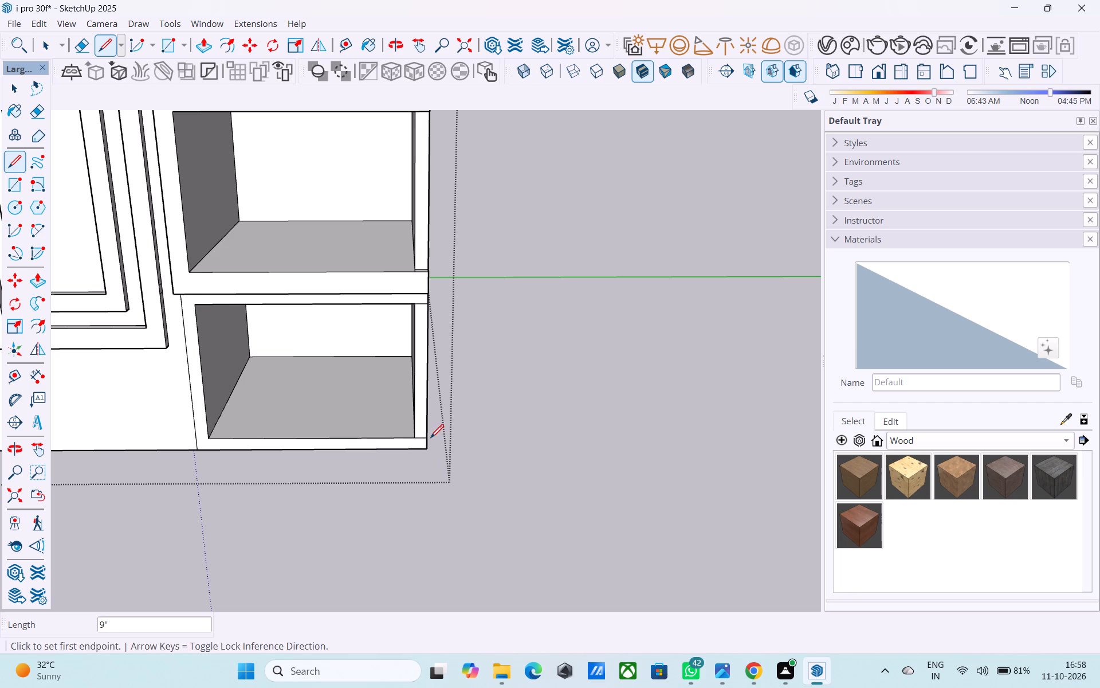
{"action": "key", "text": "space"}
Push the narrow wall strip at the outer end of the lower opening back 14' to the opening's back wall.
{"action": "scroll", "coordinate": [422, 429], "scroll_direction": "up", "scroll_amount": 2}
{"action": "left_click", "coordinate": [419, 423]}
{"action": "key", "text": "p"}
{"action": "left_click", "coordinate": [419, 423]}
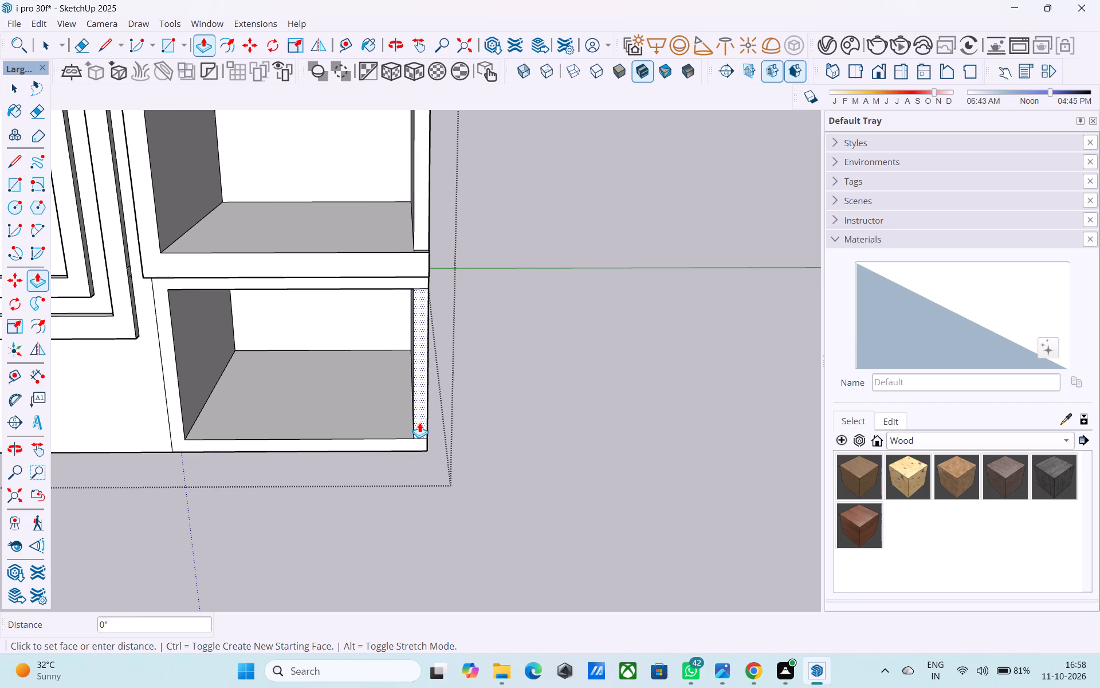
{"action": "left_click", "coordinate": [379, 310]}
Examine the cut-back corner of the lower opening and the inside of the upper opening from several angles.
{"action": "middle_click_drag", "start_coordinate": [395, 400], "coordinate": [490, 363]}
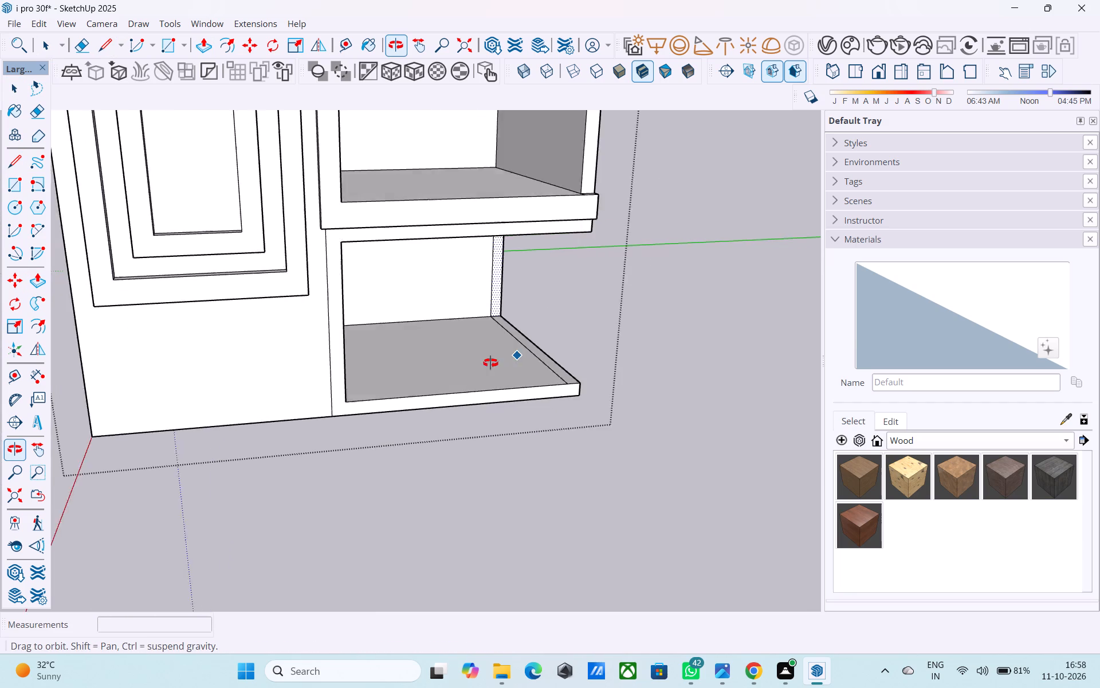
{"action": "middle_click_drag", "start_coordinate": [490, 363], "coordinate": [501, 360]}
{"action": "scroll", "coordinate": [501, 359], "scroll_direction": "up", "scroll_amount": 1}
{"action": "scroll", "coordinate": [502, 347], "scroll_direction": "down", "scroll_amount": 3}
{"action": "middle_click_drag", "start_coordinate": [526, 438], "coordinate": [483, 487]}
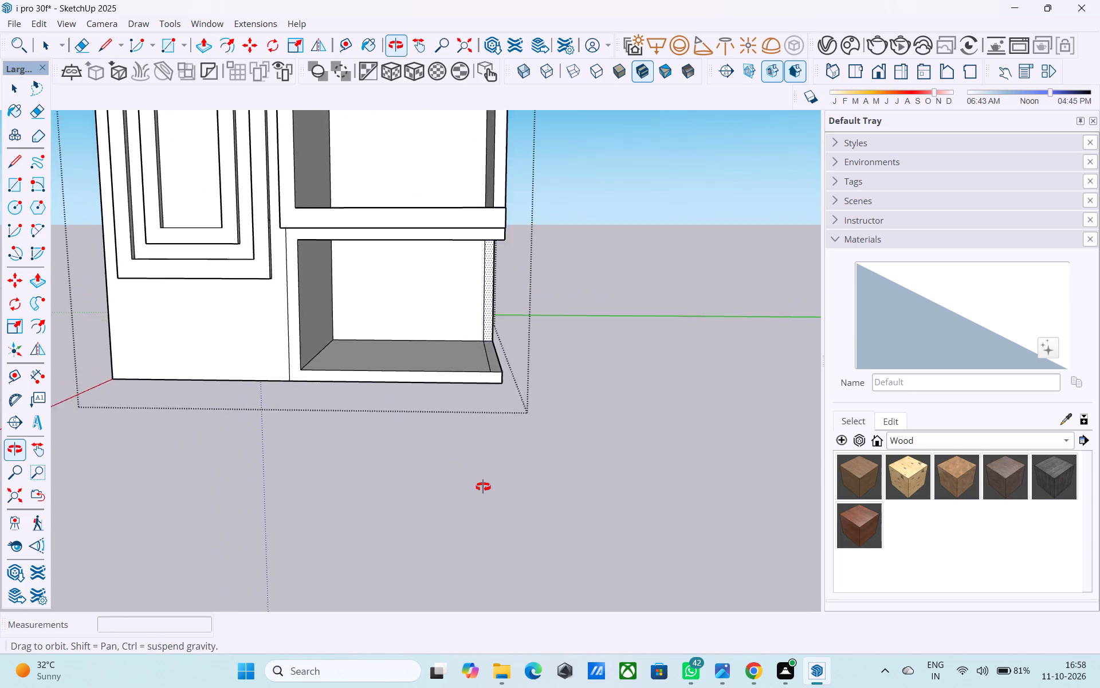
{"action": "middle_click_drag", "start_coordinate": [483, 487], "coordinate": [484, 498]}
{"action": "scroll", "coordinate": [487, 485], "scroll_direction": "down", "scroll_amount": 1}
{"action": "middle_click_drag", "start_coordinate": [487, 485], "coordinate": [508, 516], "text": "shift"}
{"action": "middle_click_drag", "start_coordinate": [480, 455], "coordinate": [478, 538]}
{"action": "scroll", "coordinate": [488, 519], "scroll_direction": "down", "scroll_amount": 2}
{"action": "middle_click_drag", "start_coordinate": [488, 521], "coordinate": [483, 538]}
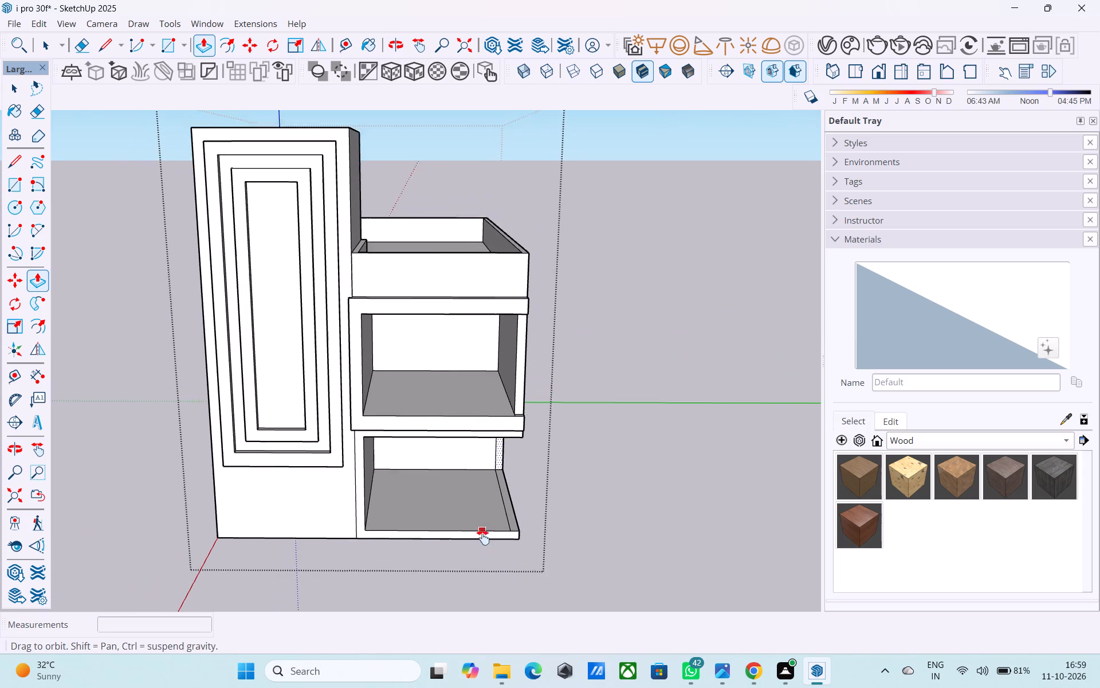
{"action": "middle_click_drag", "start_coordinate": [483, 538], "coordinate": [483, 541]}
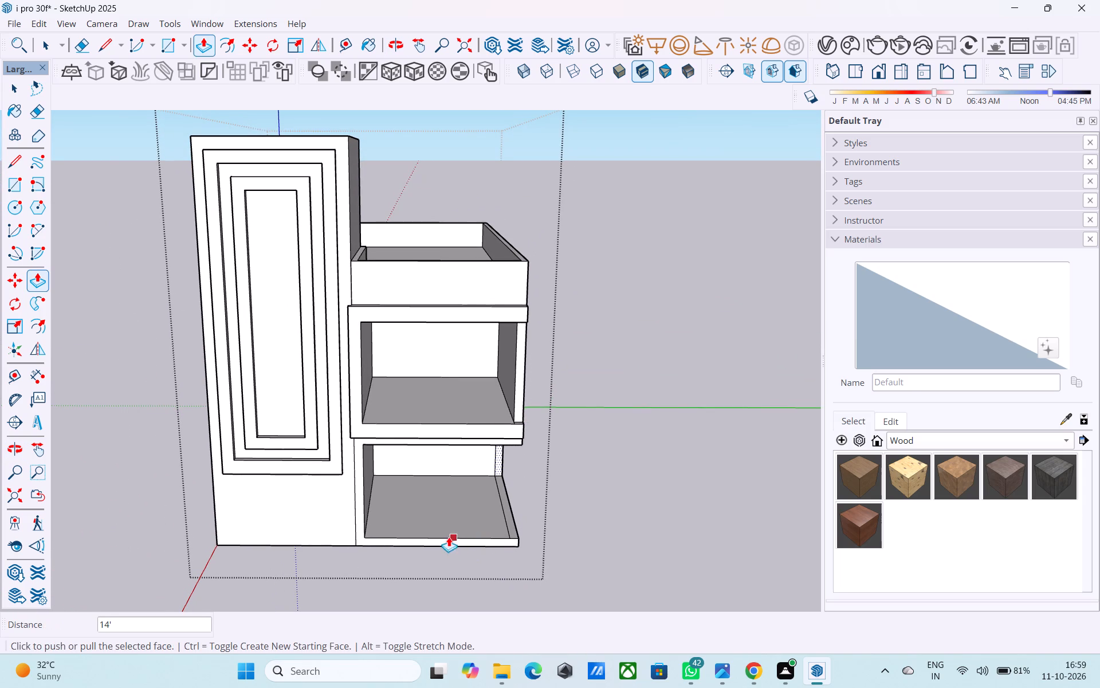
{"action": "key", "text": "space"}
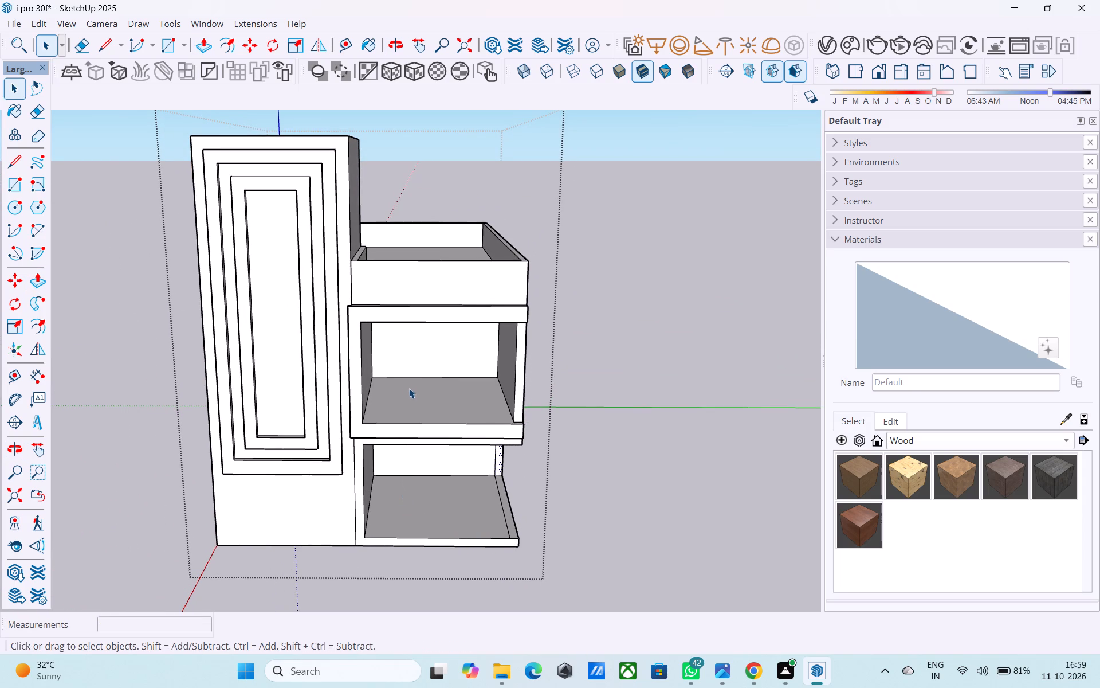
{"action": "middle_click_drag", "start_coordinate": [392, 414], "coordinate": [273, 419], "text": "shift"}
{"action": "middle_click_drag", "start_coordinate": [219, 316], "coordinate": [306, 383]}
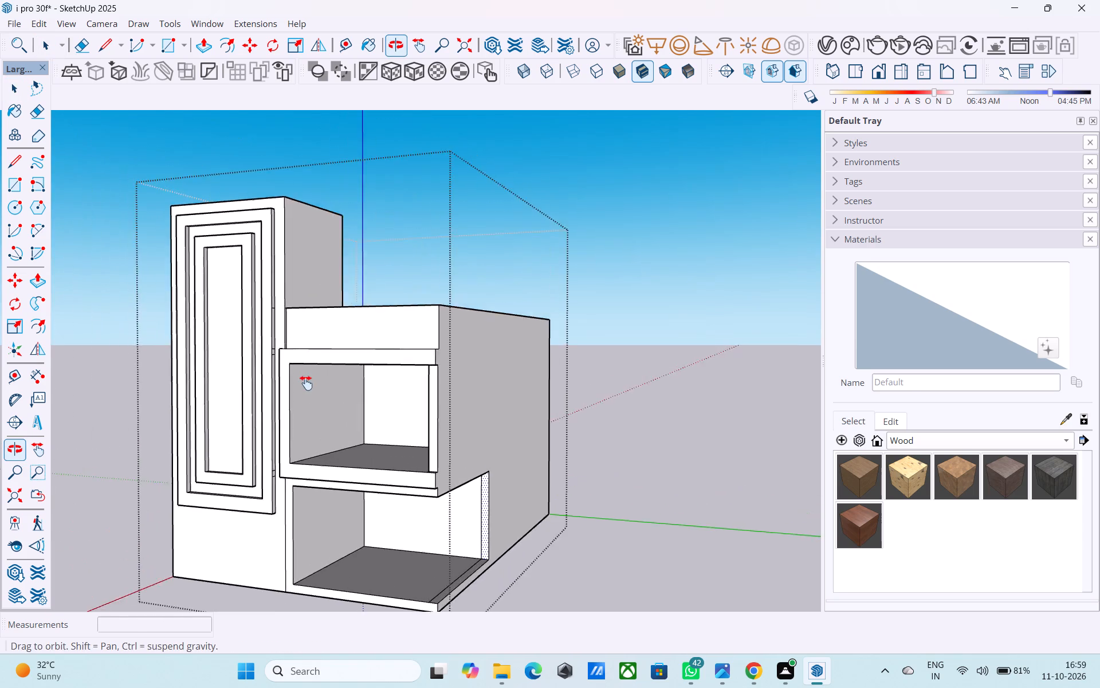
{"action": "middle_click_drag", "start_coordinate": [306, 383], "coordinate": [291, 374]}
{"action": "scroll", "coordinate": [303, 382], "scroll_direction": "up", "scroll_amount": 6}
{"action": "middle_click_drag", "start_coordinate": [297, 371], "coordinate": [250, 329]}
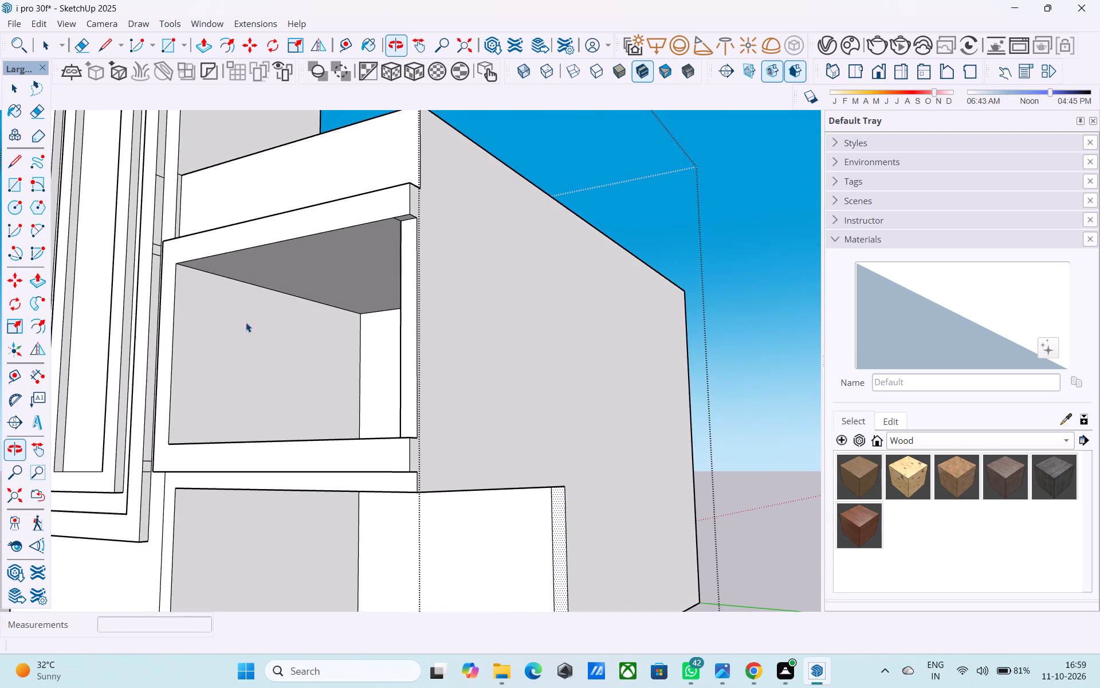
{"action": "middle_click_drag", "start_coordinate": [323, 375], "coordinate": [417, 392]}
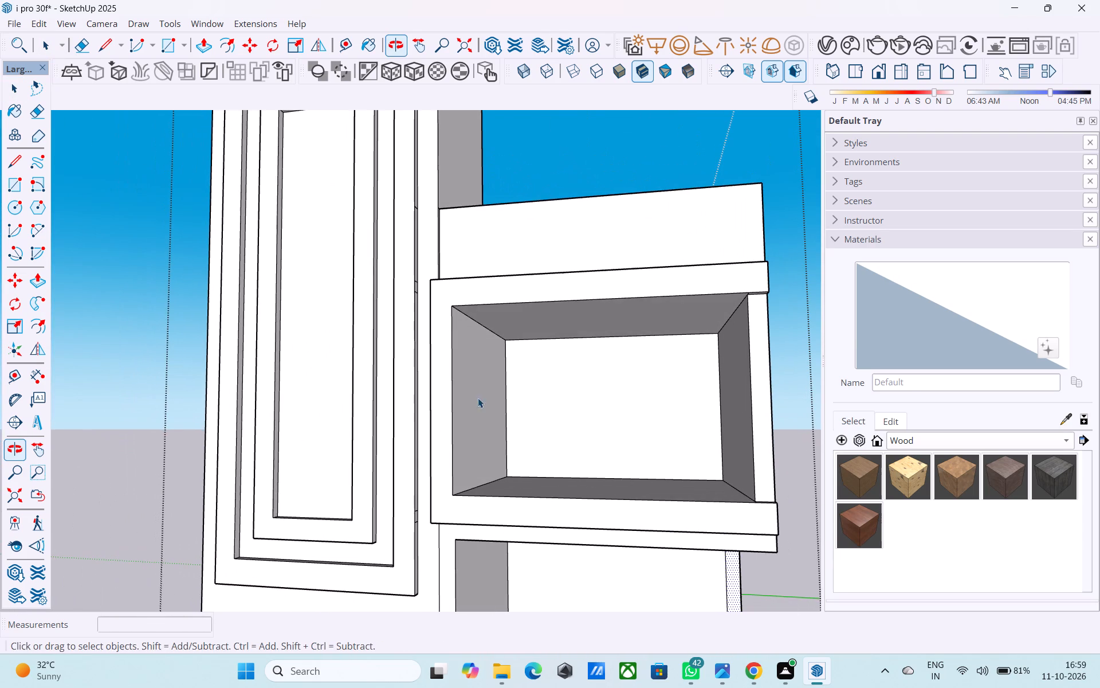
{"action": "middle_click_drag", "start_coordinate": [615, 427], "coordinate": [565, 436]}
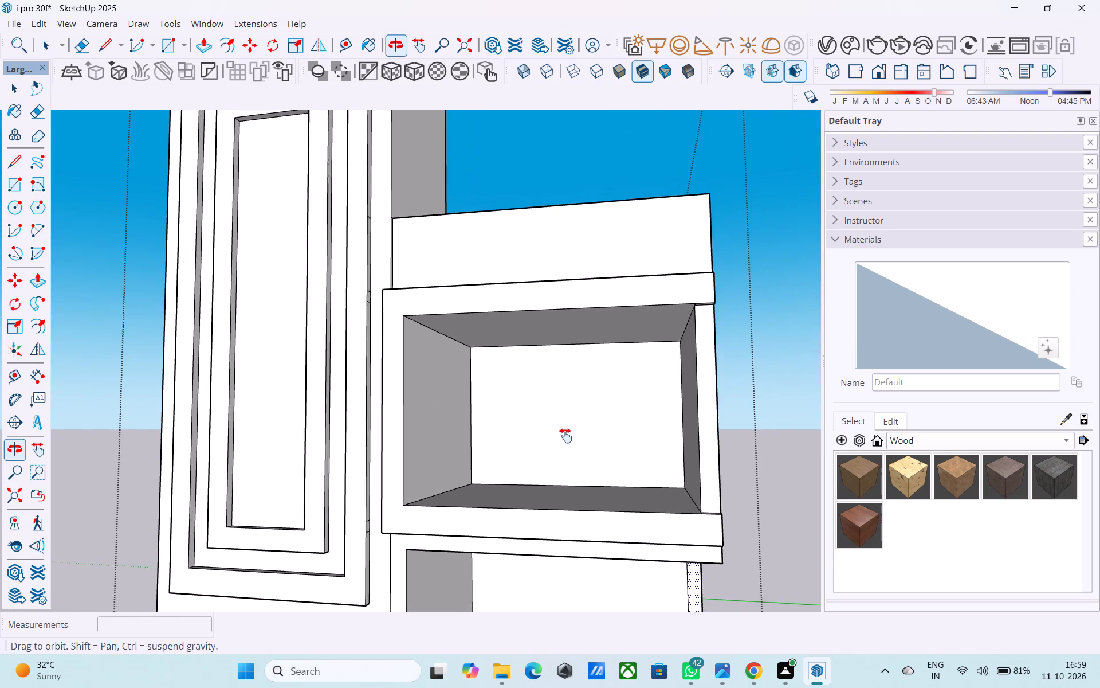
{"action": "middle_click_drag", "start_coordinate": [565, 436], "coordinate": [545, 436]}
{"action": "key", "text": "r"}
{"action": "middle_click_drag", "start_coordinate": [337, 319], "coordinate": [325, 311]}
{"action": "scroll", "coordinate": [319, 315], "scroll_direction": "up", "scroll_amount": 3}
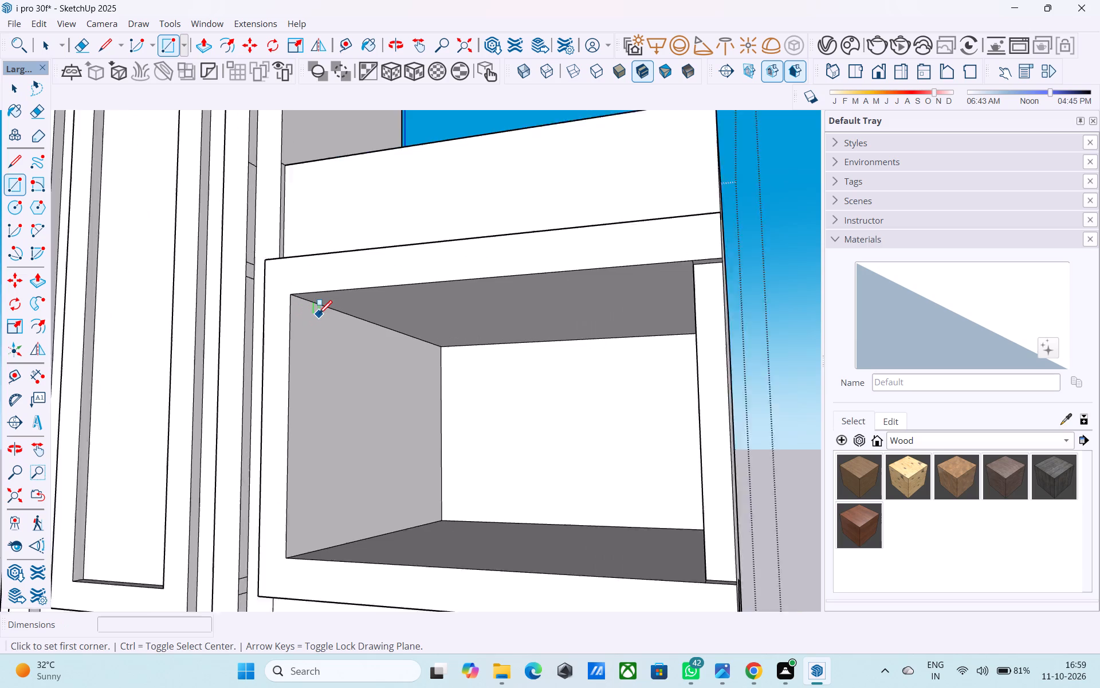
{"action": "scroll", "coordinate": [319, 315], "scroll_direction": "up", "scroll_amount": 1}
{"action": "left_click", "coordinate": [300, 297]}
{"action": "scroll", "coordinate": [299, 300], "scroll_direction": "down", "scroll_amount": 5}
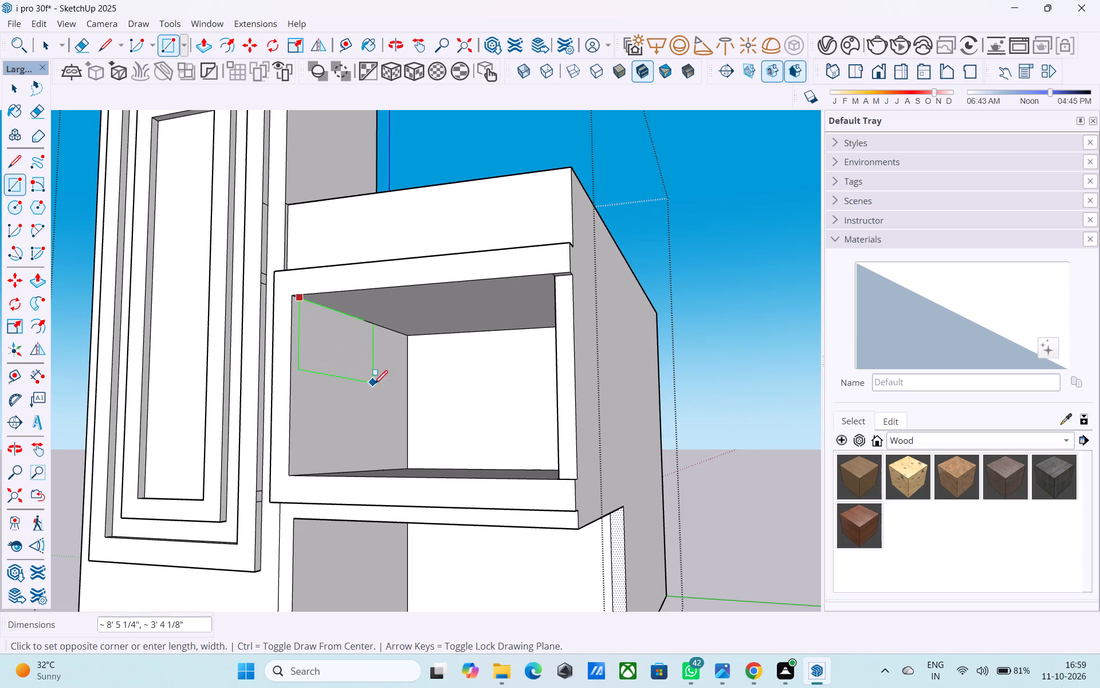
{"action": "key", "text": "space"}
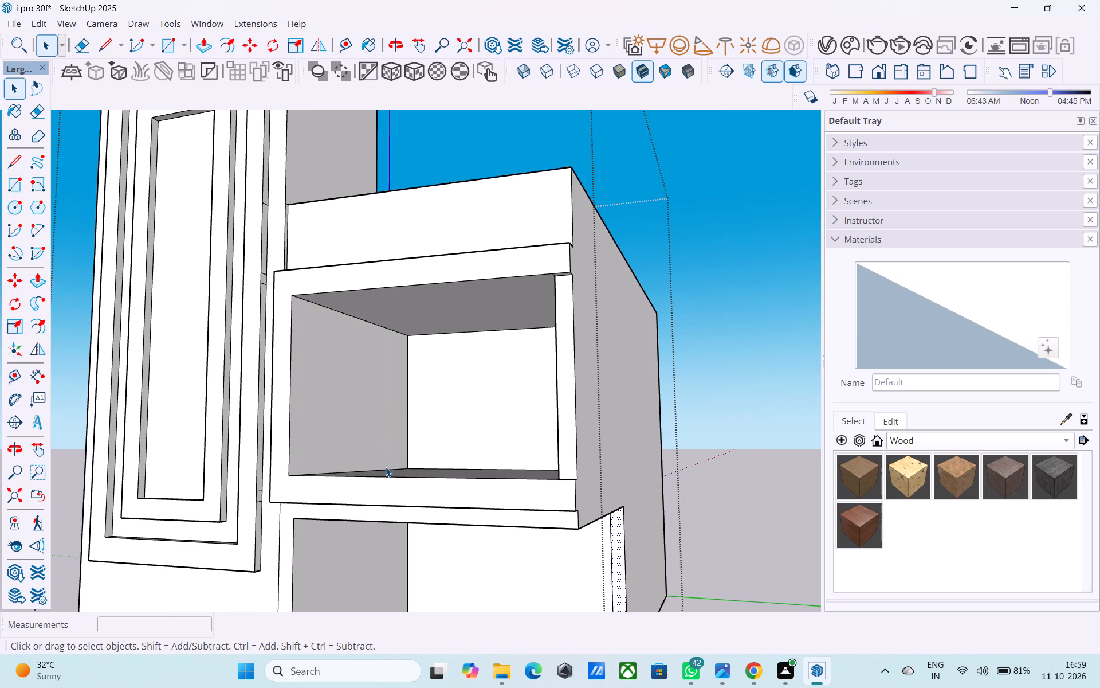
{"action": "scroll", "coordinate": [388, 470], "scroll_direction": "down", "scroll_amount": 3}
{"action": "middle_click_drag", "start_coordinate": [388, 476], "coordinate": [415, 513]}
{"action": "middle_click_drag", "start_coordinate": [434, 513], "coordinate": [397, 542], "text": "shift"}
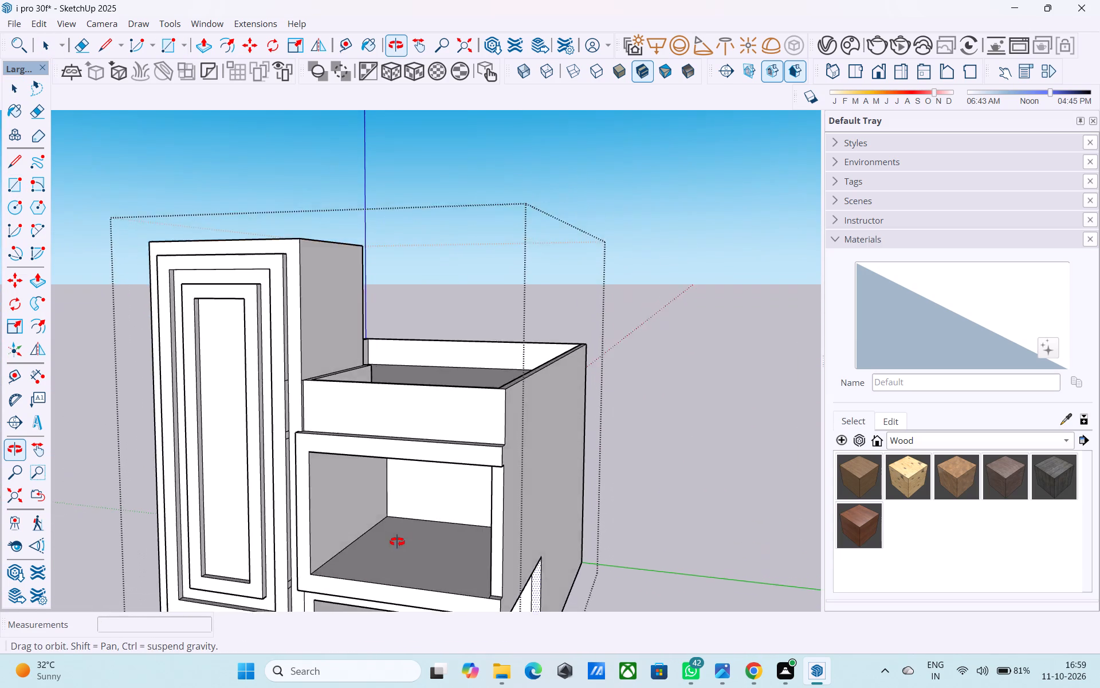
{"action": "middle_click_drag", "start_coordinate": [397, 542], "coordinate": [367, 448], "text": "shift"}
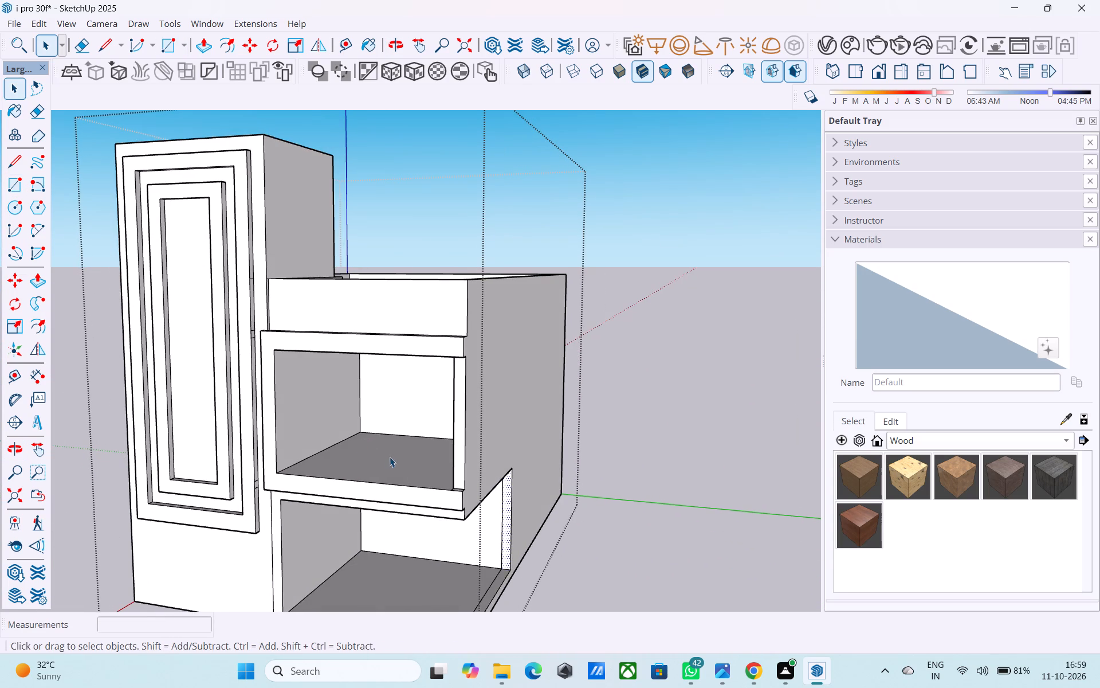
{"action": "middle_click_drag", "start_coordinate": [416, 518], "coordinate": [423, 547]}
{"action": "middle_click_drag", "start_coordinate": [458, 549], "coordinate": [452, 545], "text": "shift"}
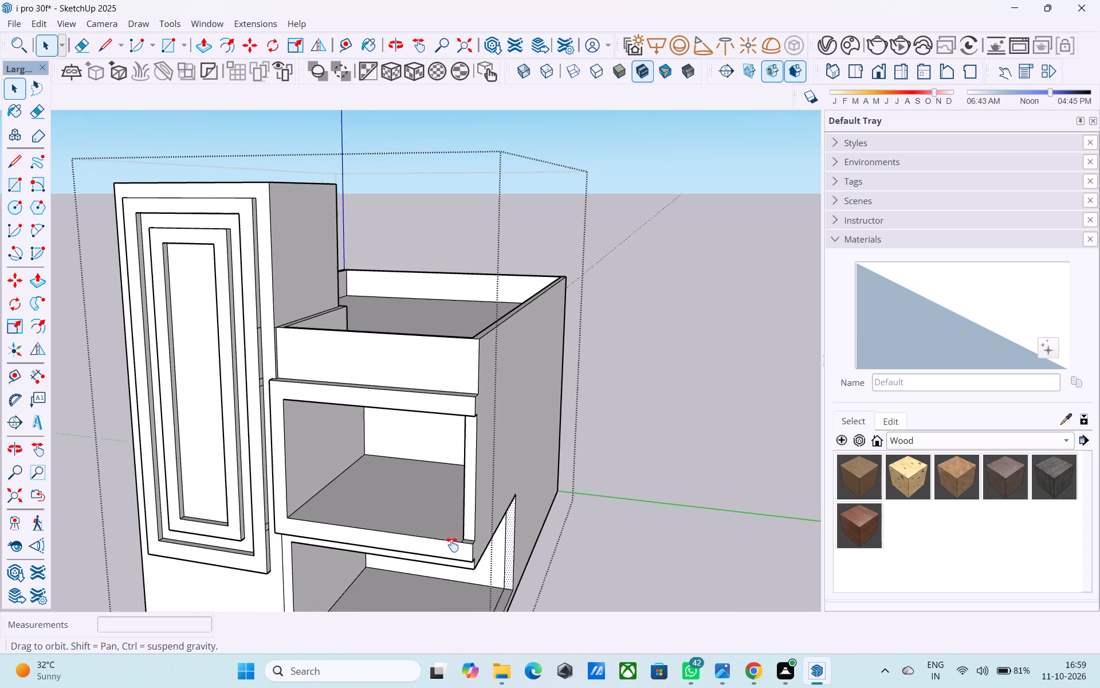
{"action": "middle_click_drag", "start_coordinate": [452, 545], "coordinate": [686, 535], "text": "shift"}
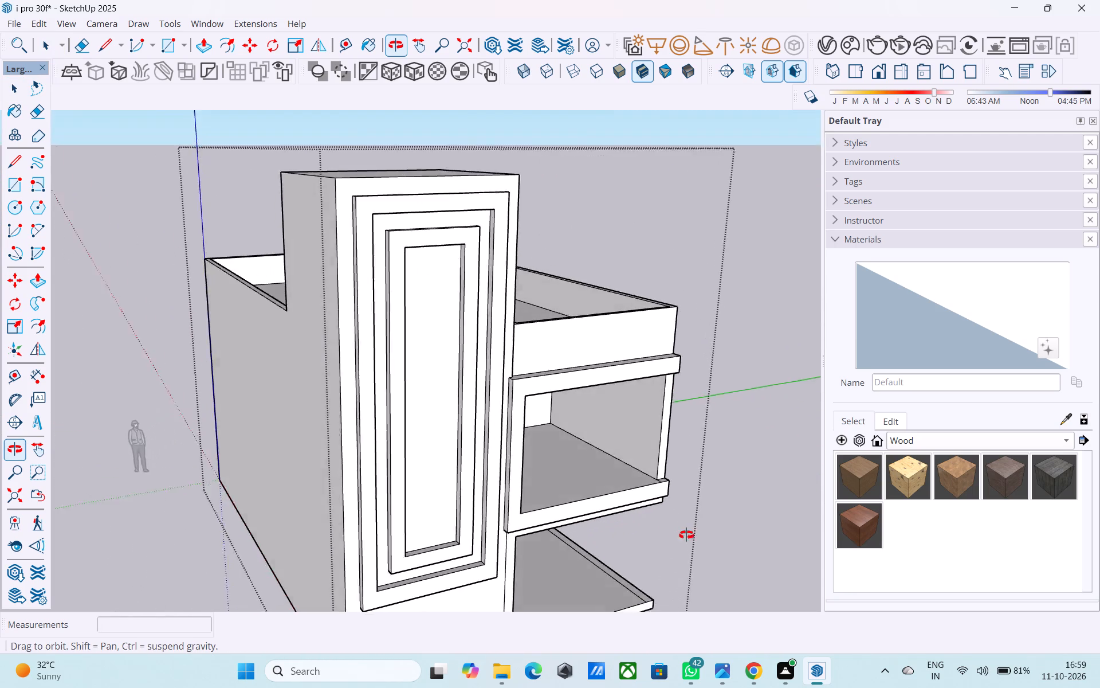
Push the narrow wall strip at the outer end of the upper opening back to the opening's back wall.
{"action": "middle_click_drag", "start_coordinate": [686, 535], "coordinate": [615, 540], "text": "shift"}
{"action": "scroll", "coordinate": [633, 506], "scroll_direction": "up", "scroll_amount": 1}
{"action": "middle_click_drag", "start_coordinate": [636, 483], "coordinate": [600, 480]}
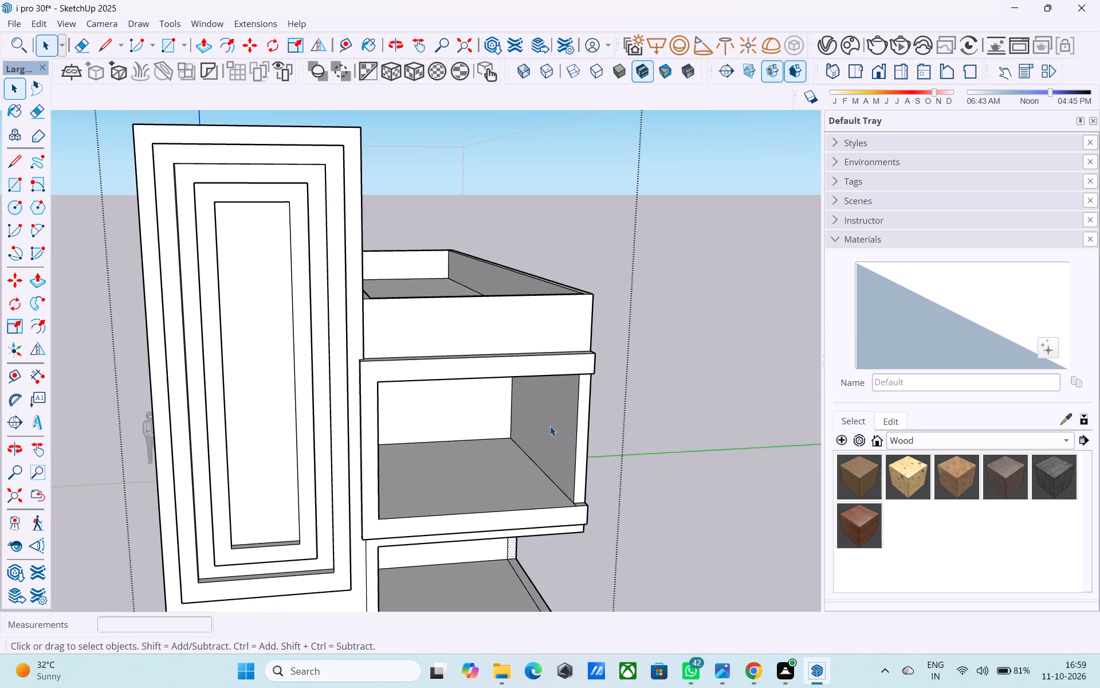
{"action": "left_click", "coordinate": [582, 427]}
{"action": "key", "text": "p"}
{"action": "left_click", "coordinate": [582, 427]}
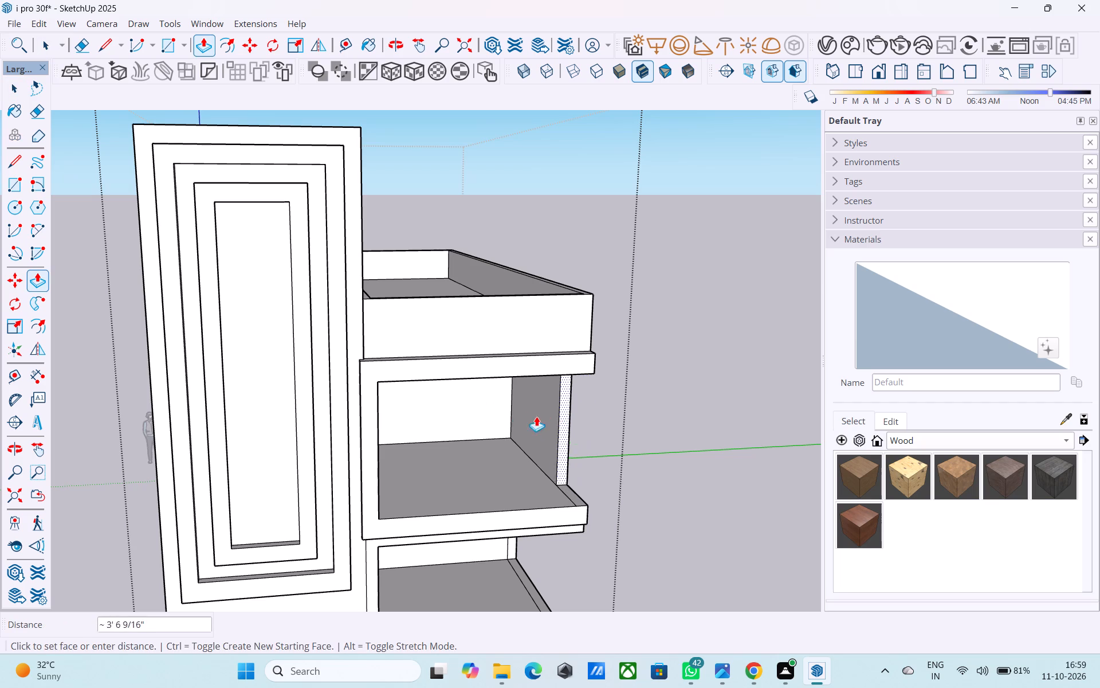
{"action": "left_click", "coordinate": [472, 400]}
Draw a 9" by 9" square on the upper opening's floor at the outer front corner.
{"action": "middle_click_drag", "start_coordinate": [505, 428], "coordinate": [420, 345], "text": "shift"}
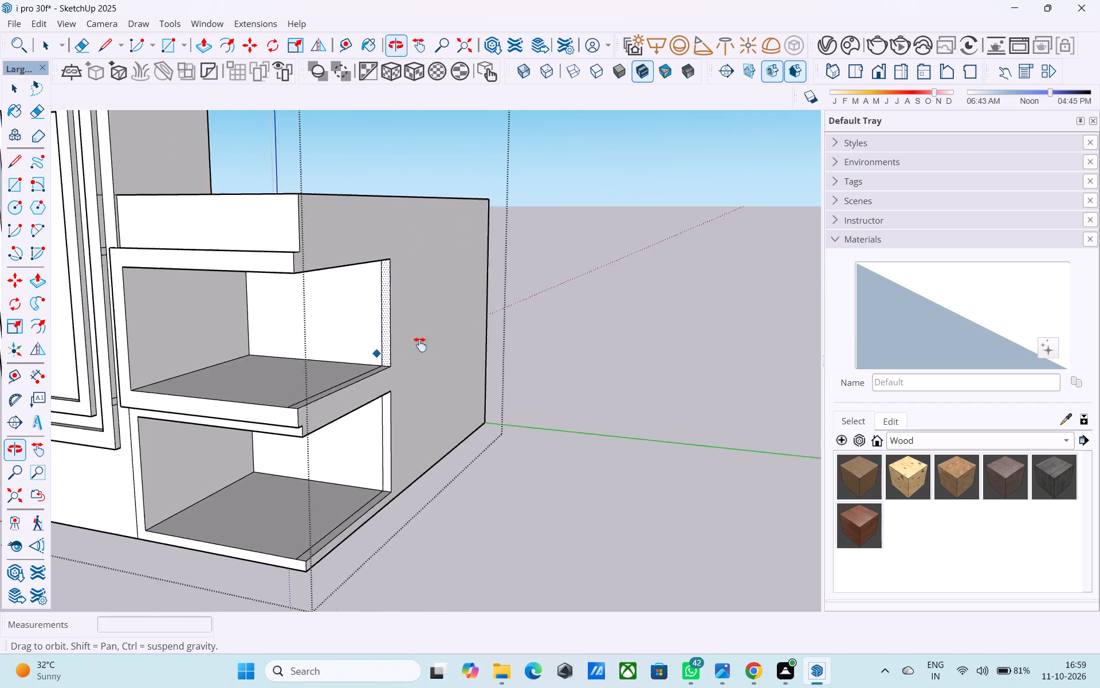
{"action": "middle_click_drag", "start_coordinate": [420, 345], "coordinate": [531, 348], "text": "shift"}
{"action": "middle_click_drag", "start_coordinate": [458, 419], "coordinate": [458, 475]}
{"action": "key", "text": "space"}
{"action": "scroll", "coordinate": [485, 468], "scroll_direction": "up", "scroll_amount": 5}
{"action": "key", "text": "r"}
{"action": "left_click", "coordinate": [489, 480]}
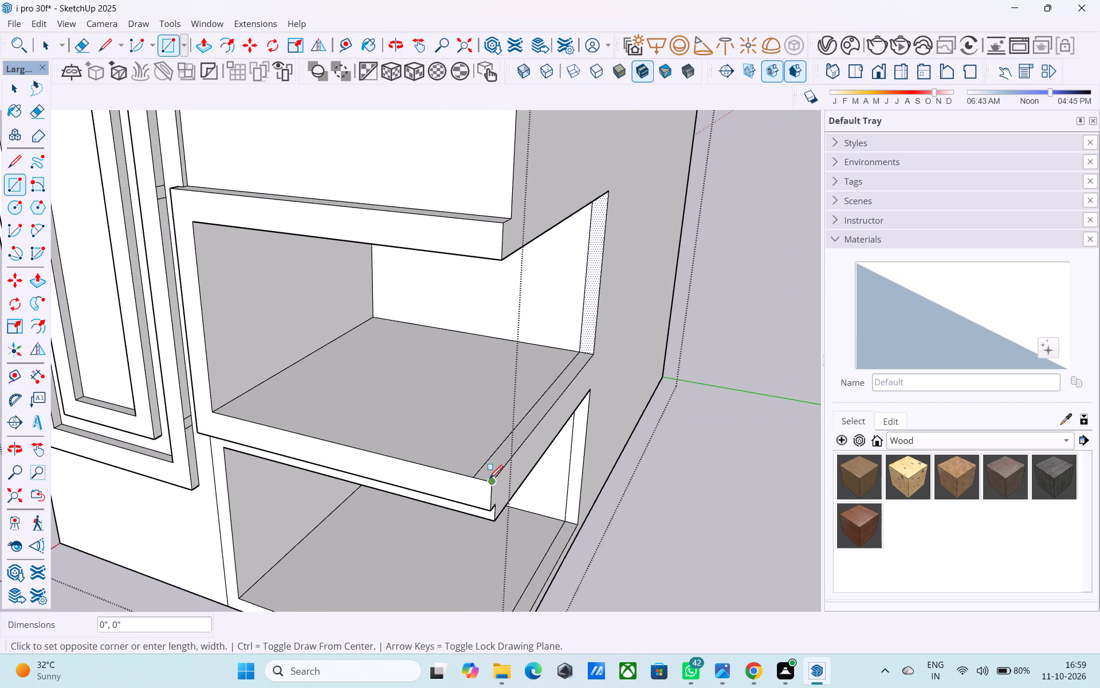
{"action": "scroll", "coordinate": [484, 467], "scroll_direction": "up", "scroll_amount": 2}
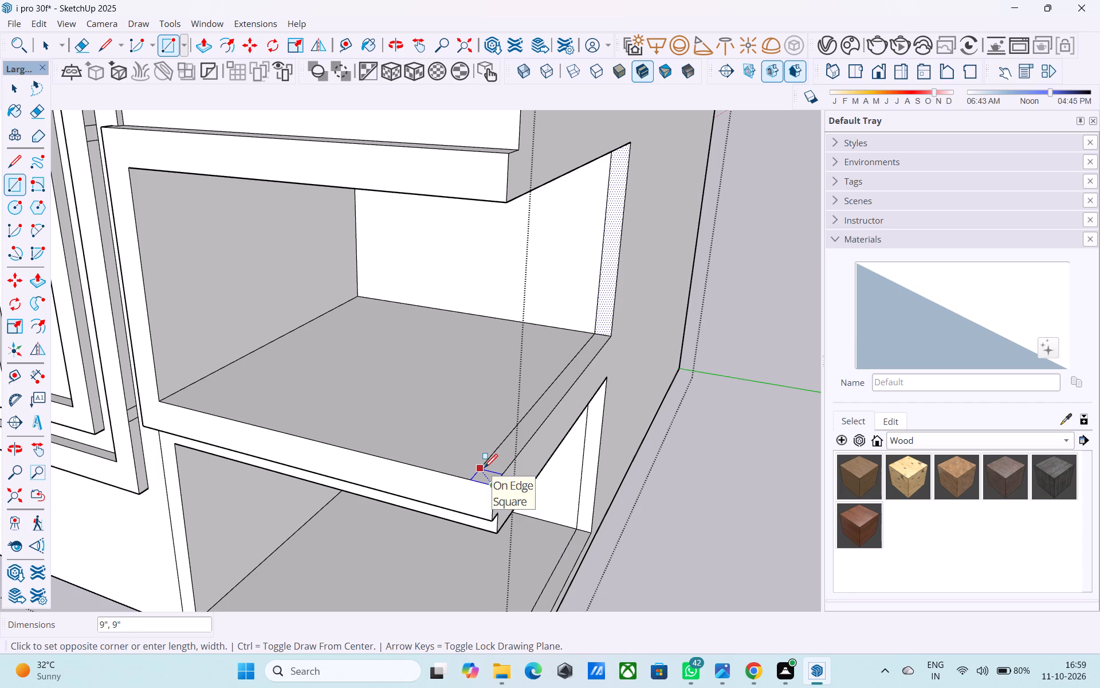
{"action": "left_click", "coordinate": [484, 469]}
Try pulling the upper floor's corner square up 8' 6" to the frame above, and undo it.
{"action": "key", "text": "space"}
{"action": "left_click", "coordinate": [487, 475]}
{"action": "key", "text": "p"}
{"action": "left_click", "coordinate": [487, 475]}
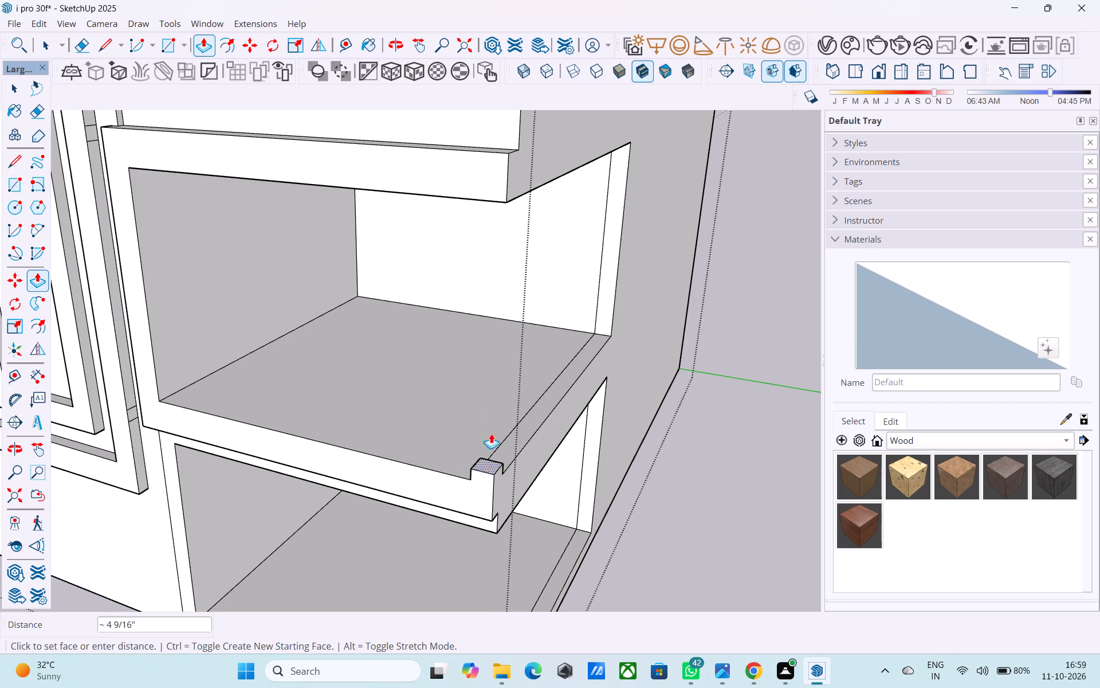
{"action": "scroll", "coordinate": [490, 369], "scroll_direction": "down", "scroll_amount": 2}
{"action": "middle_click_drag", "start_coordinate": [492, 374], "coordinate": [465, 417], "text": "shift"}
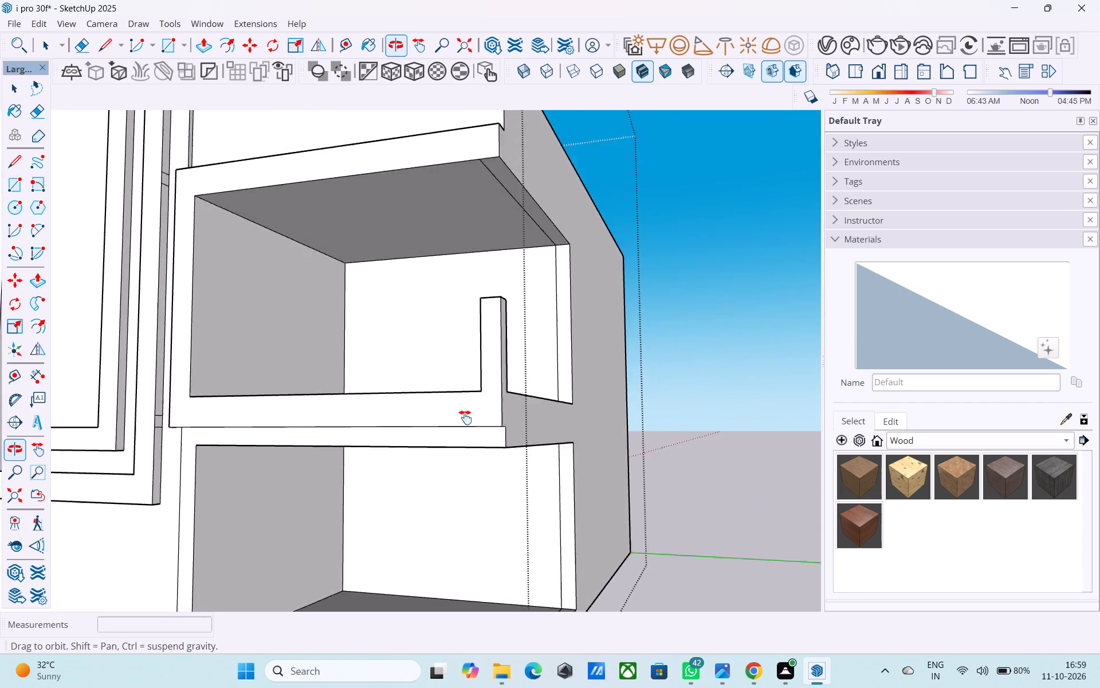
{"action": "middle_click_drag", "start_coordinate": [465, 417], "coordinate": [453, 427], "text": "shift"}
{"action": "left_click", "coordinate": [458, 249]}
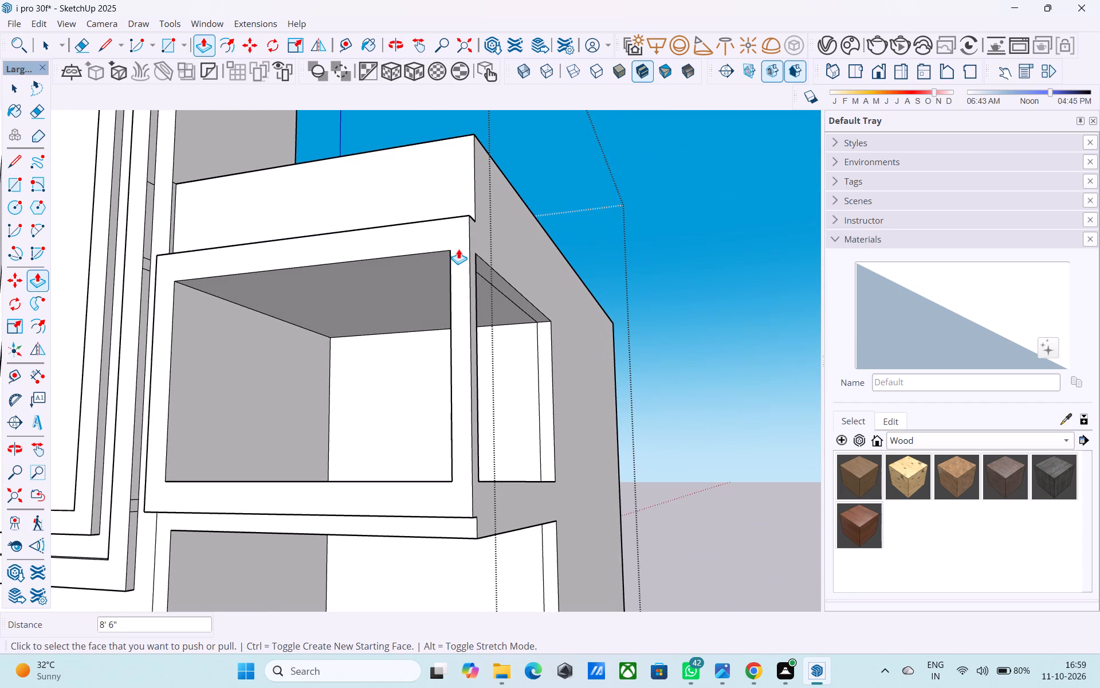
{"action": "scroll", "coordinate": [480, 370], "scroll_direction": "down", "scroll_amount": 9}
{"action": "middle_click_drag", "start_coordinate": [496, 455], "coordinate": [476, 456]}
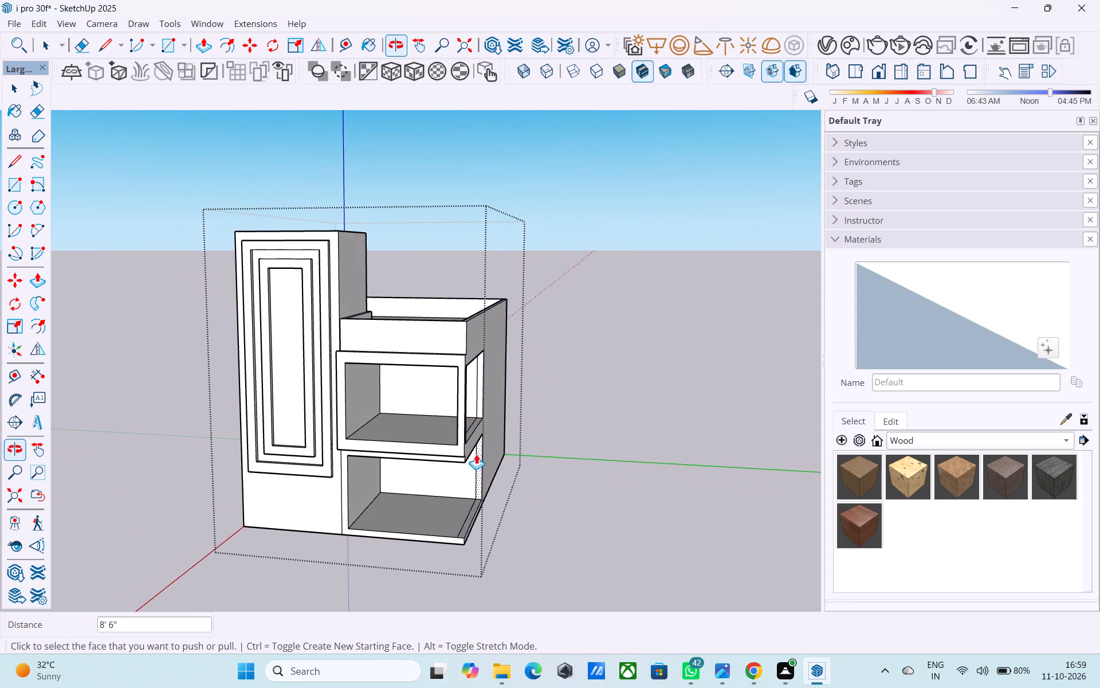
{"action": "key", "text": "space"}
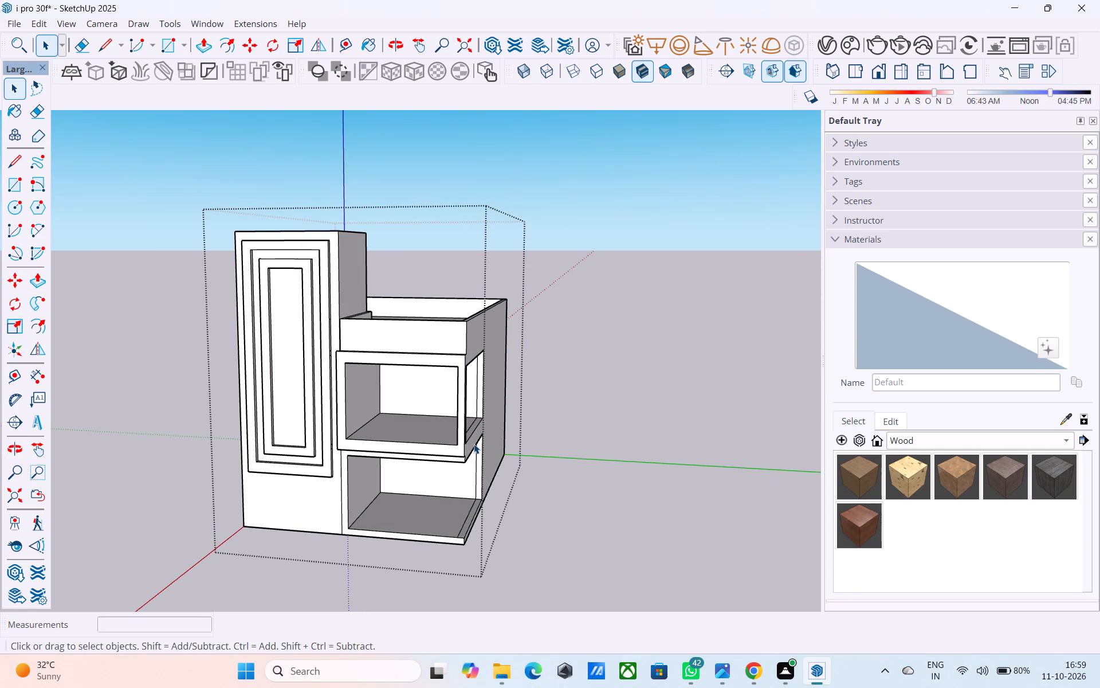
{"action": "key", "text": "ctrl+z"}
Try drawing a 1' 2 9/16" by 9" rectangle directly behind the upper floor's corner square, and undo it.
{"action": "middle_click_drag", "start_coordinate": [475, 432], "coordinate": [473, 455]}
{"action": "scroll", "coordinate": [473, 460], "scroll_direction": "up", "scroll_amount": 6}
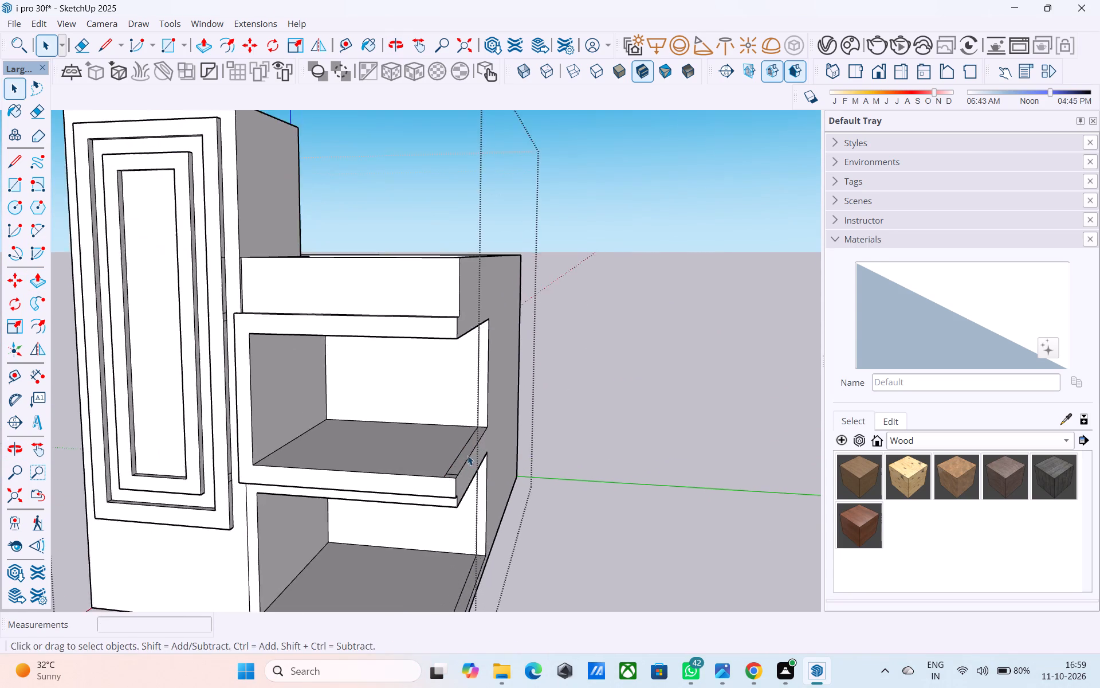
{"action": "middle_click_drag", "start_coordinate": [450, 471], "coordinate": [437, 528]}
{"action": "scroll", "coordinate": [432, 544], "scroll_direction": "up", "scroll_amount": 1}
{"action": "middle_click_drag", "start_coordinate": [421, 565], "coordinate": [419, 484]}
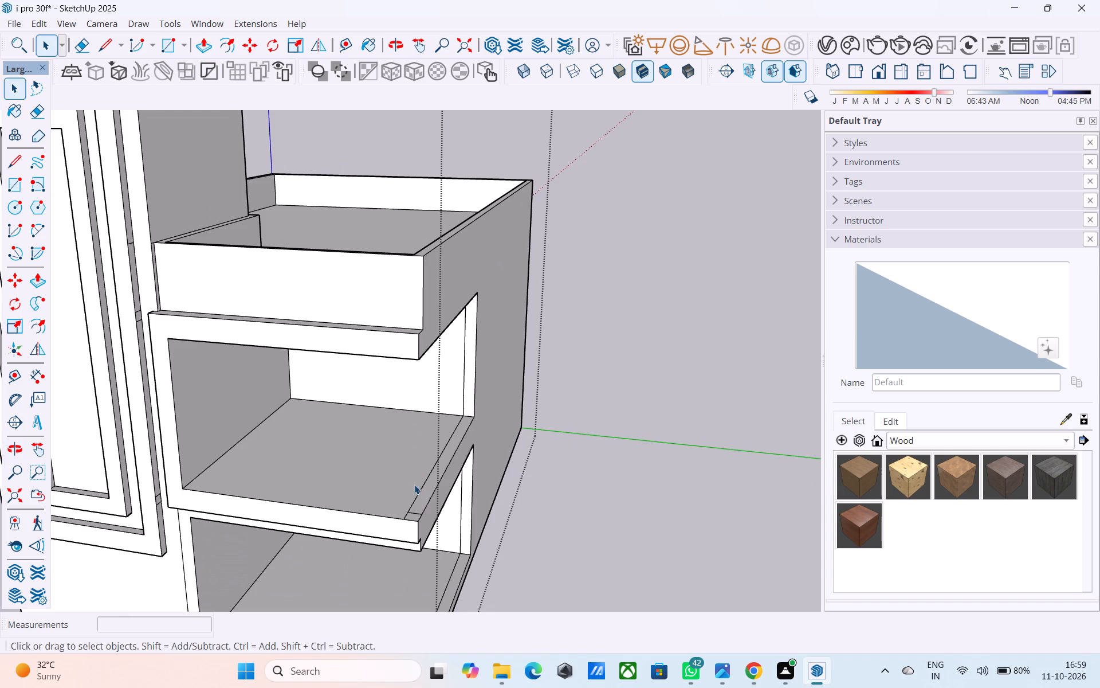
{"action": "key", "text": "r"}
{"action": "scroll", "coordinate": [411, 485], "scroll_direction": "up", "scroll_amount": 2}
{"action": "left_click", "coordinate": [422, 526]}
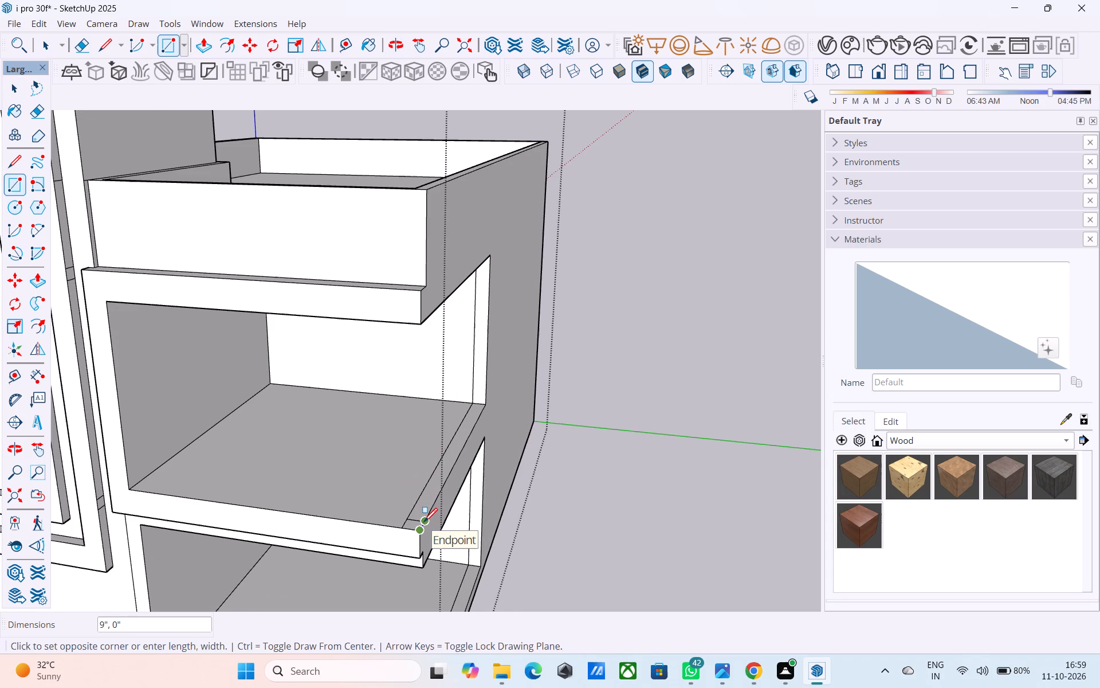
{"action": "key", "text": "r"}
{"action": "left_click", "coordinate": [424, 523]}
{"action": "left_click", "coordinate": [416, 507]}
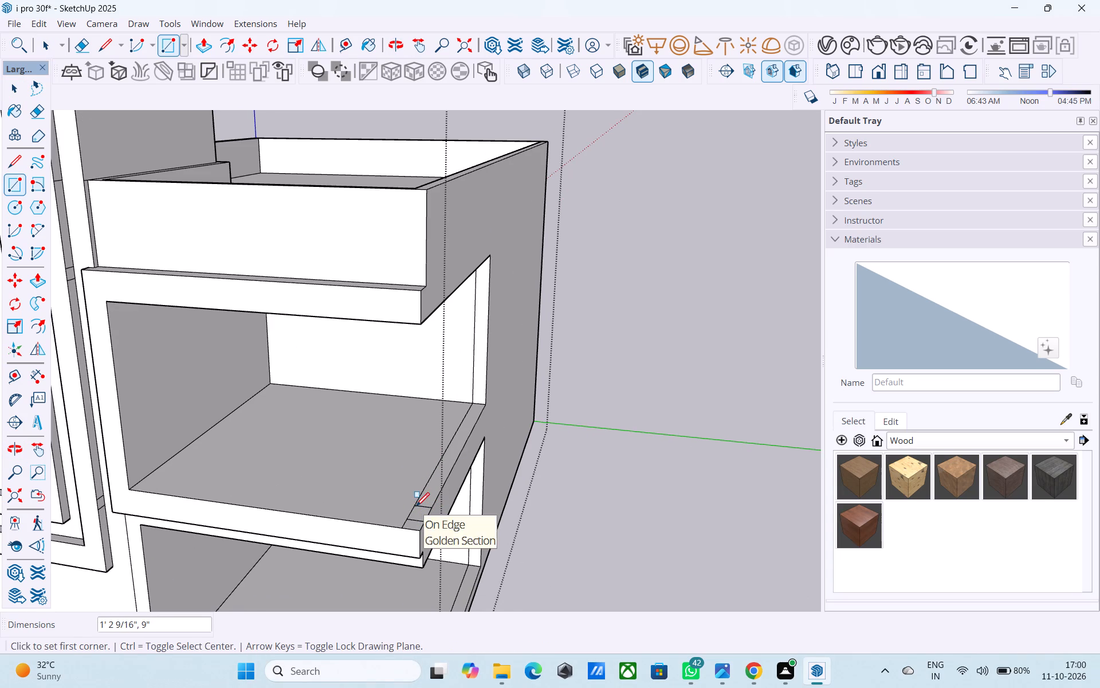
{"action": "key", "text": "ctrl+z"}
Draw a 9" by 9" square directly behind the upper floor's corner square and pull it up 8' 6" as a column.
{"action": "scroll", "coordinate": [415, 516], "scroll_direction": "up", "scroll_amount": 3}
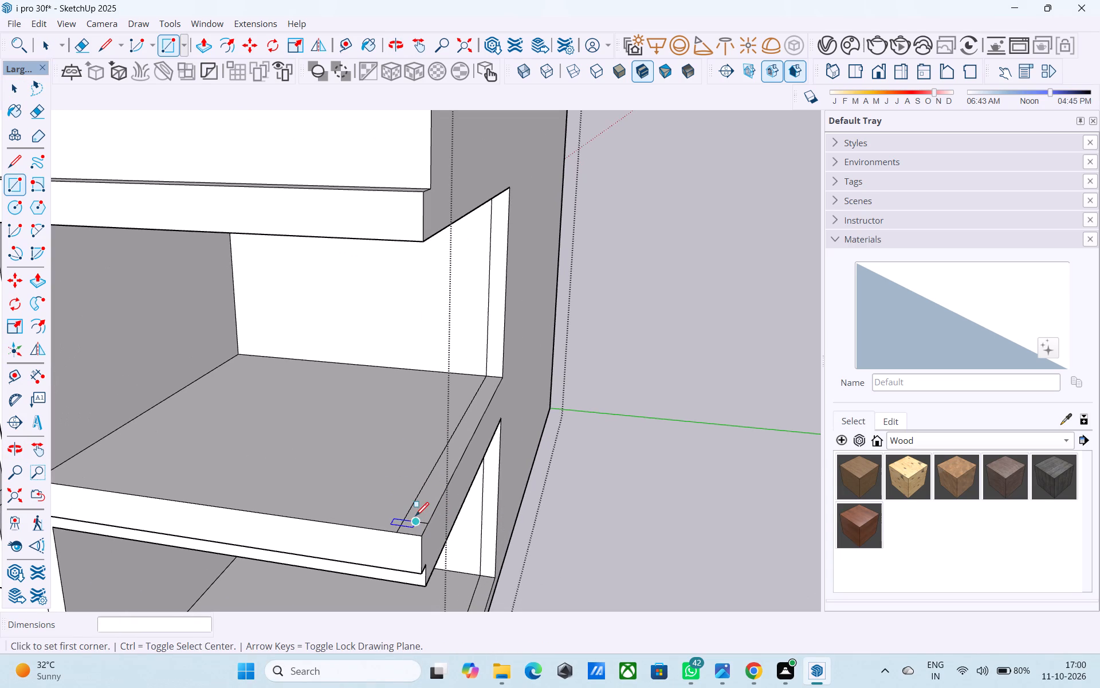
{"action": "left_click", "coordinate": [424, 521]}
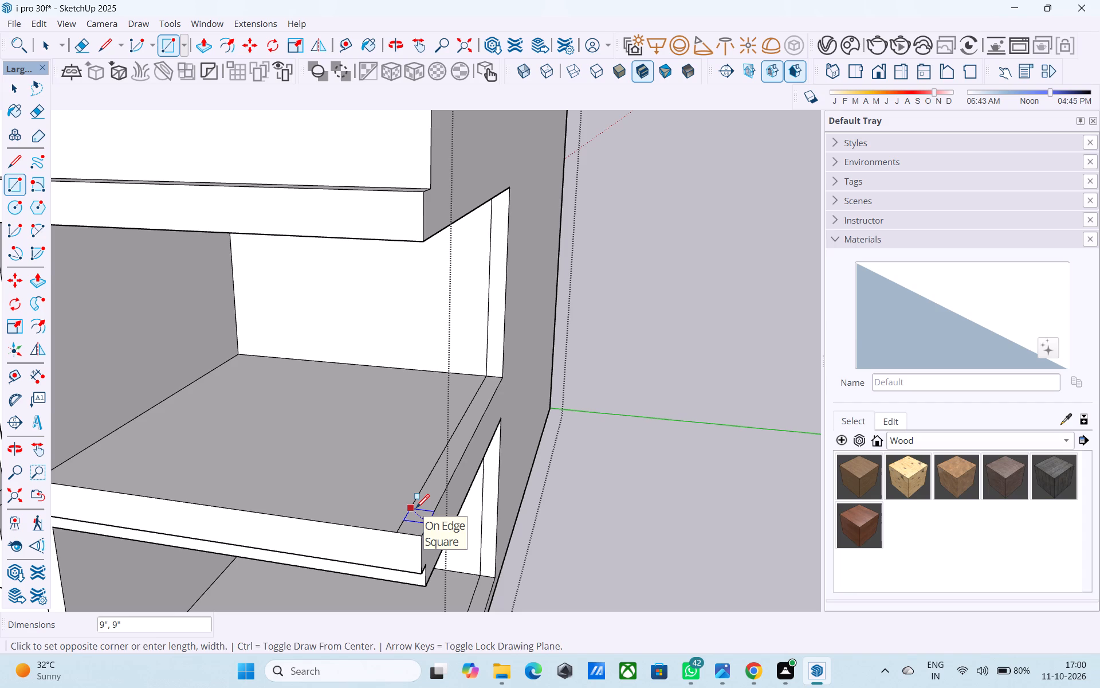
{"action": "left_click", "coordinate": [416, 509]}
{"action": "key", "text": "space"}
{"action": "left_click", "coordinate": [418, 511]}
{"action": "left_click", "coordinate": [418, 511]}
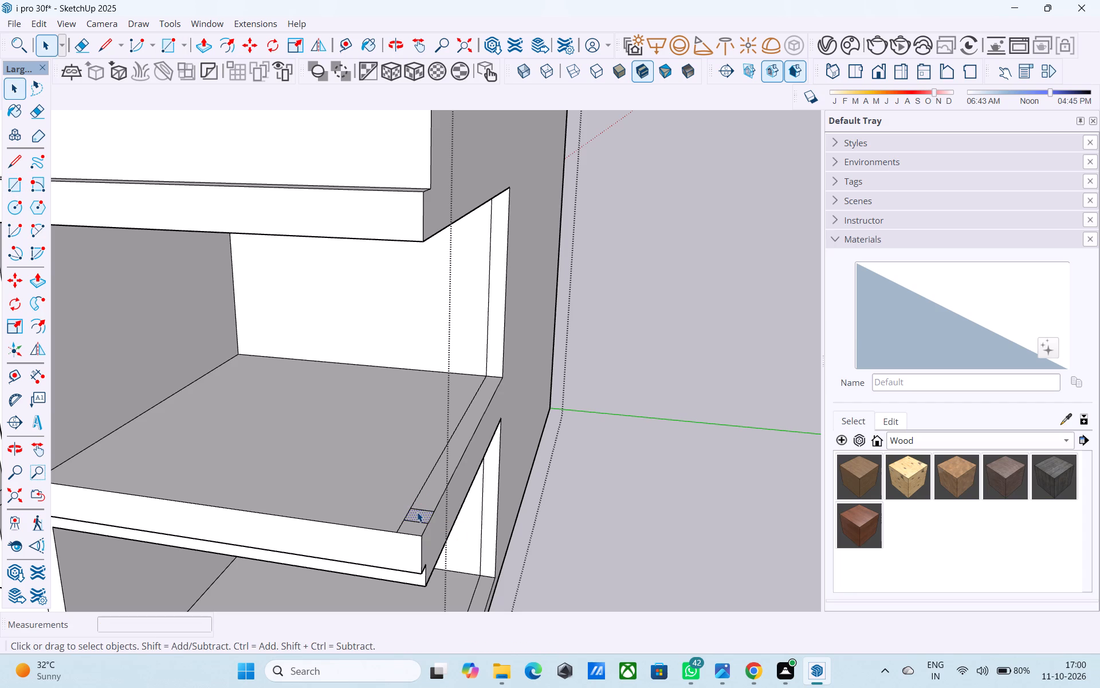
{"action": "key", "text": "p"}
{"action": "left_click", "coordinate": [417, 512]}
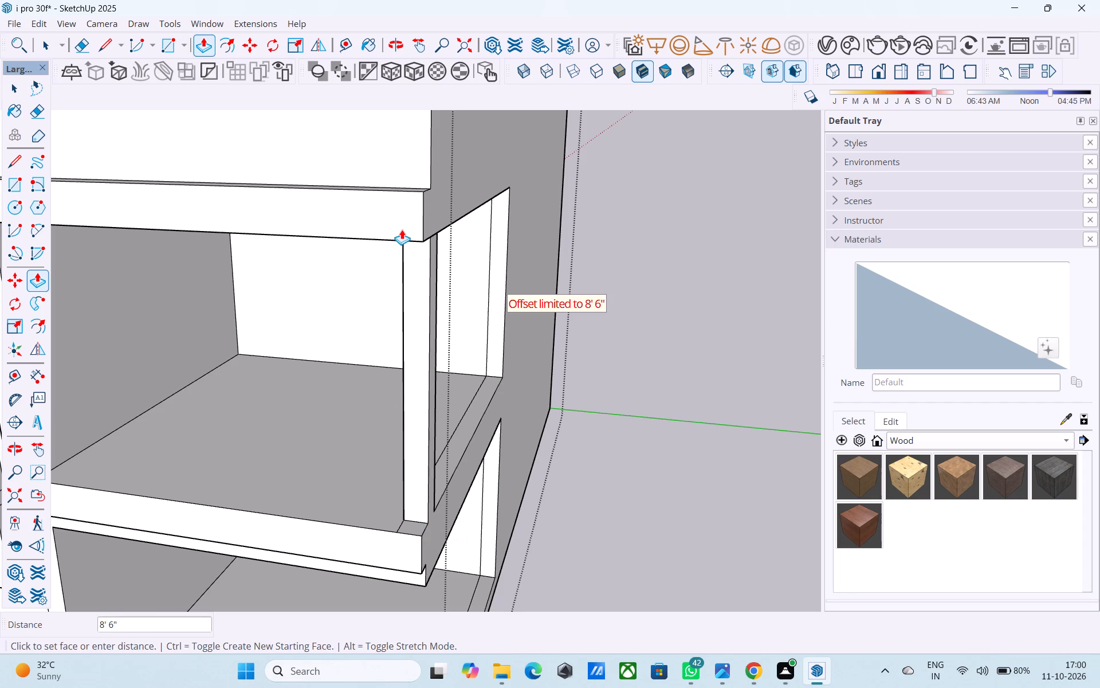
{"action": "left_click", "coordinate": [400, 240]}
Draw two 9" by 9" squares, one behind the other, at the outer front corner of the lower opening's floor.
{"action": "scroll", "coordinate": [404, 264], "scroll_direction": "down", "scroll_amount": 8}
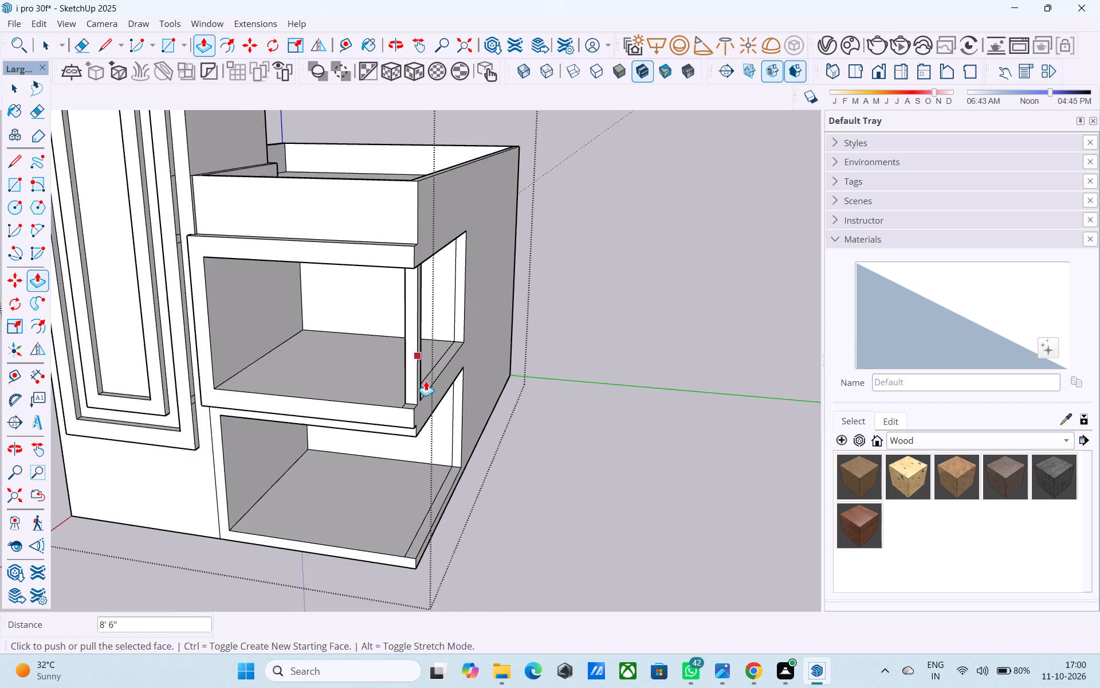
{"action": "scroll", "coordinate": [427, 405], "scroll_direction": "down", "scroll_amount": 2}
{"action": "middle_click_drag", "start_coordinate": [427, 408], "coordinate": [411, 392]}
{"action": "middle_click_drag", "start_coordinate": [418, 458], "coordinate": [394, 432], "text": "shift"}
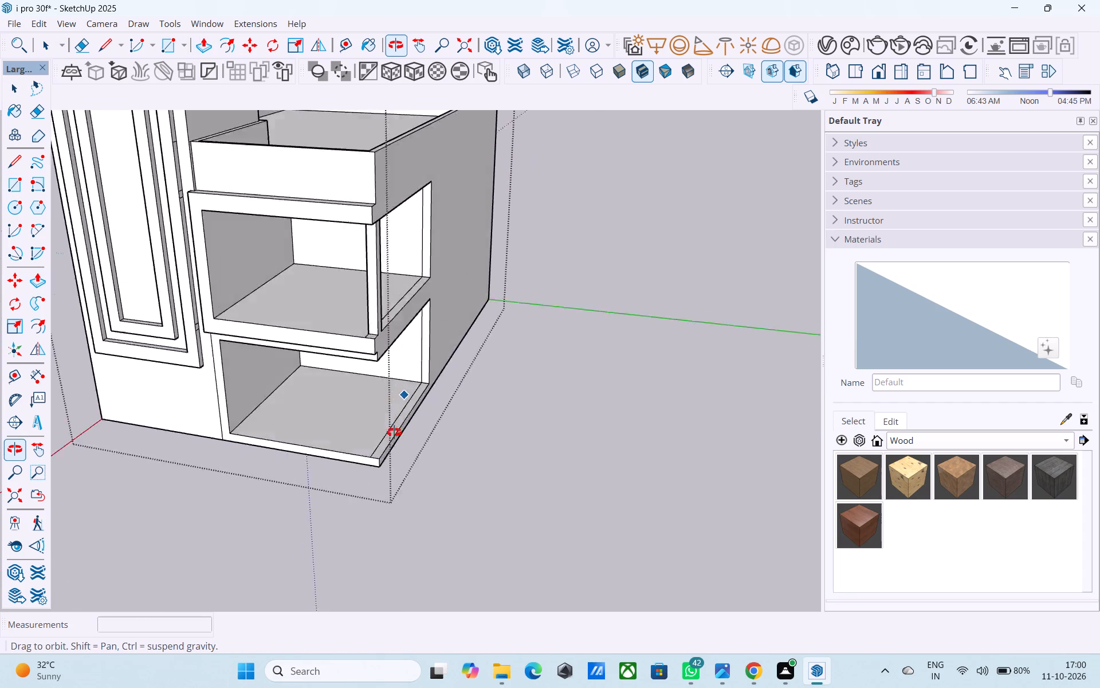
{"action": "middle_click_drag", "start_coordinate": [394, 432], "coordinate": [379, 488], "text": "shift"}
{"action": "middle_click_drag", "start_coordinate": [361, 551], "coordinate": [379, 499]}
{"action": "key", "text": "r"}
{"action": "scroll", "coordinate": [352, 544], "scroll_direction": "up", "scroll_amount": 5}
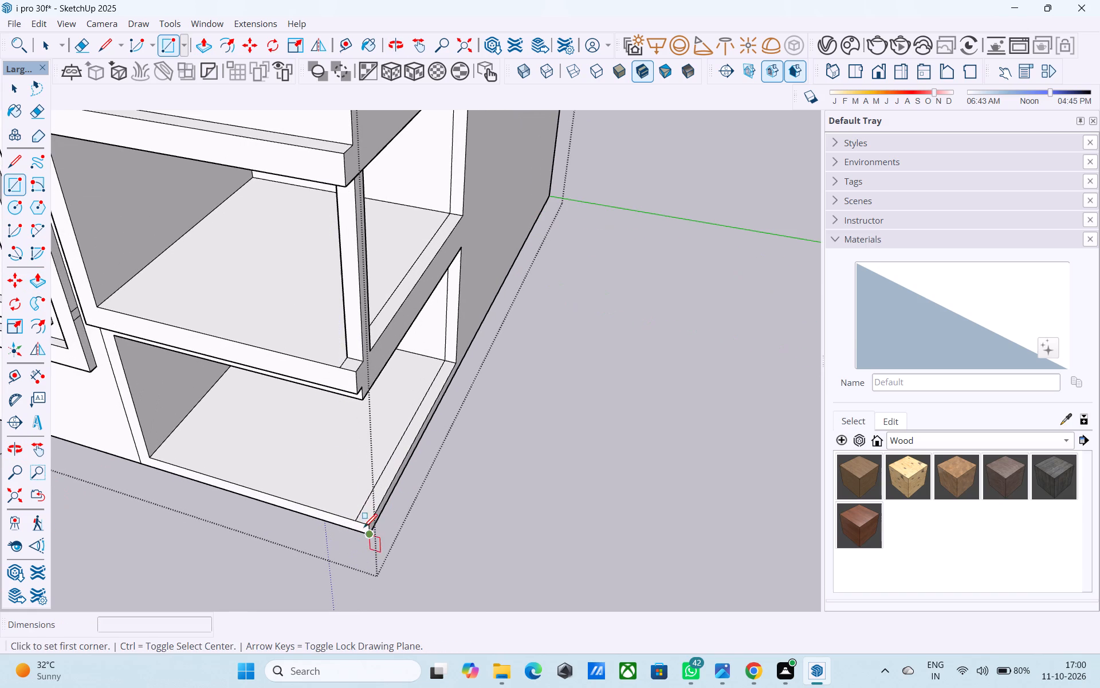
{"action": "left_click", "coordinate": [364, 526]}
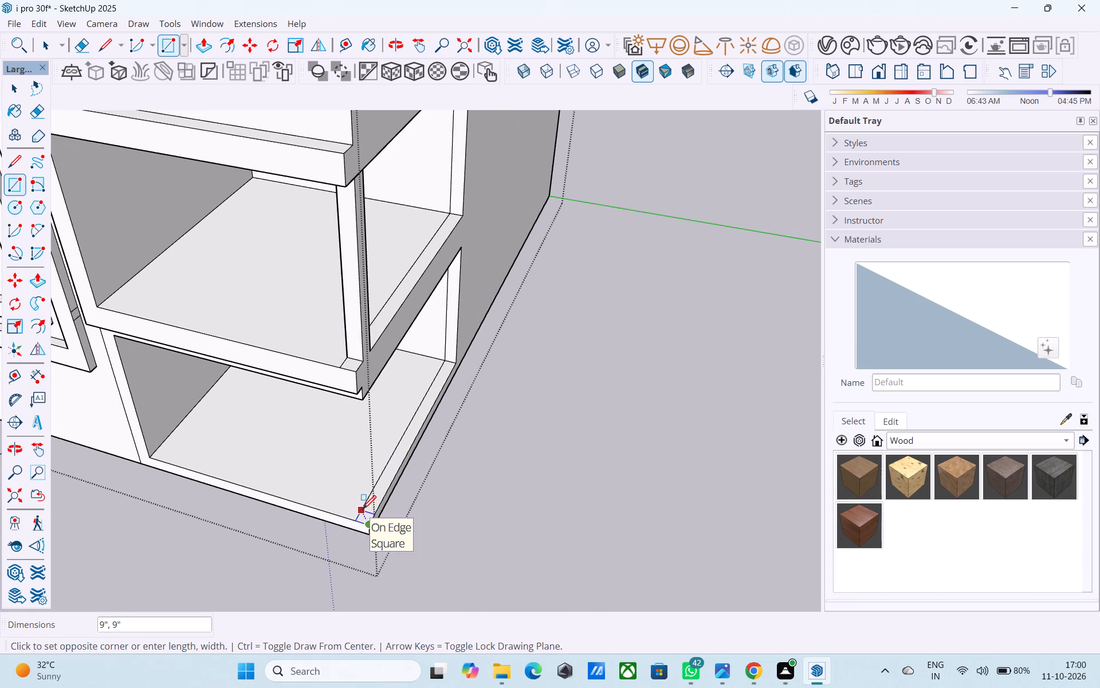
{"action": "left_click", "coordinate": [363, 510]}
{"action": "left_click", "coordinate": [371, 514]}
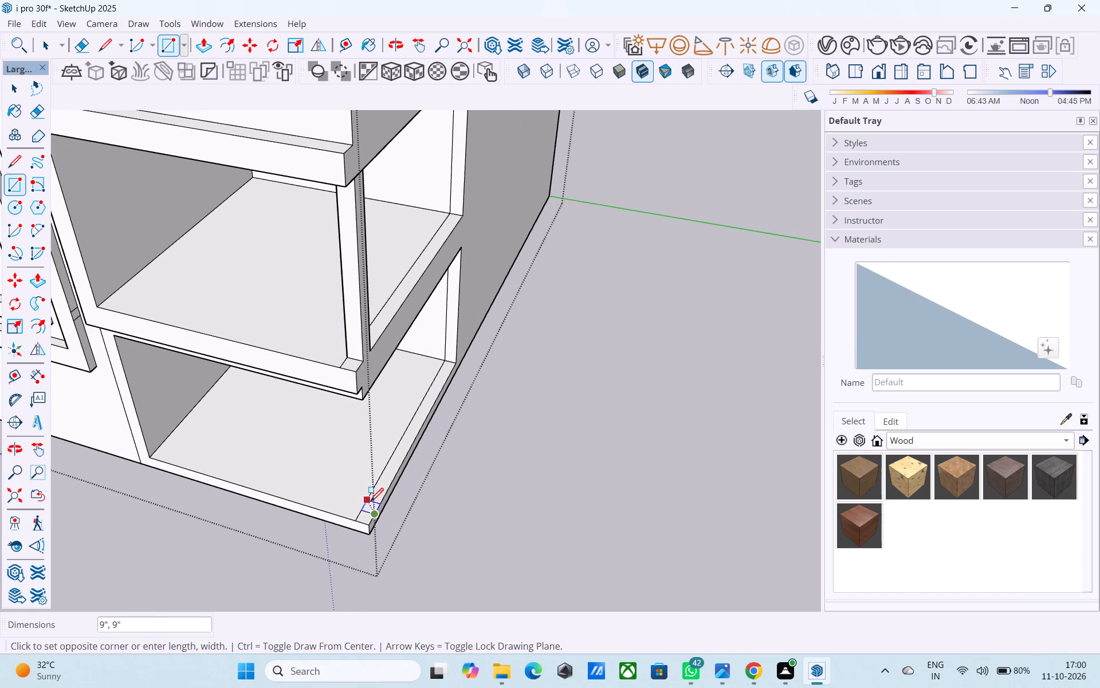
{"action": "left_click", "coordinate": [370, 503]}
Pull the rear 9" square on the lower floor up 8' 6" to the opening's top as a column.
{"action": "key", "text": "space"}
{"action": "left_click", "coordinate": [368, 506]}
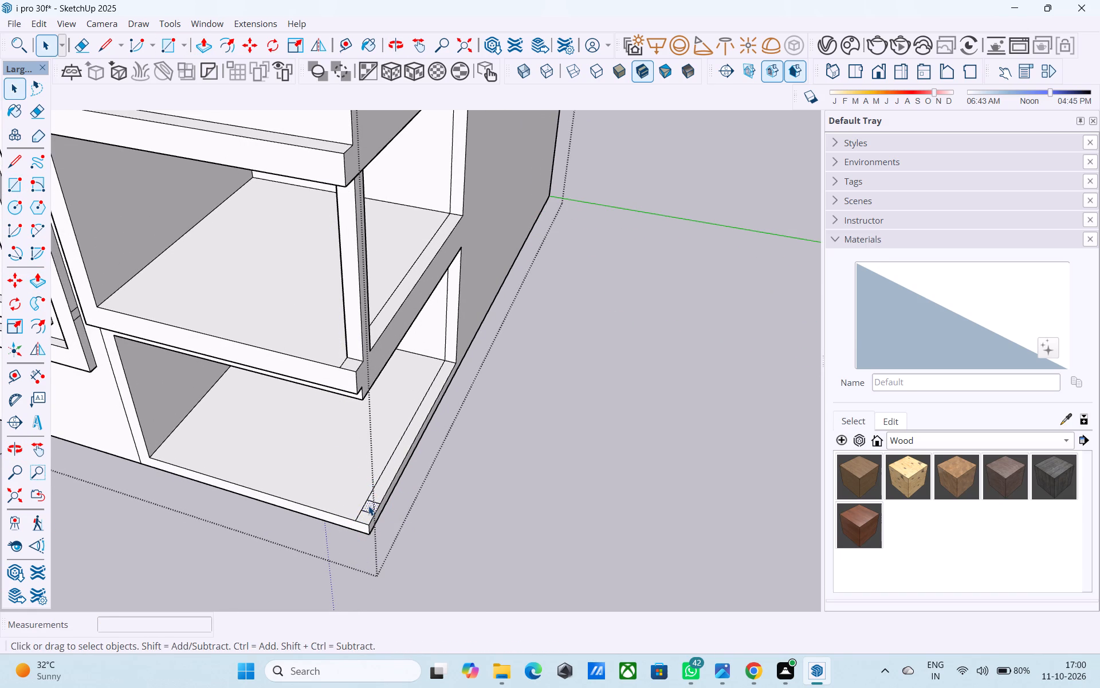
{"action": "key", "text": "p"}
{"action": "left_click", "coordinate": [368, 506]}
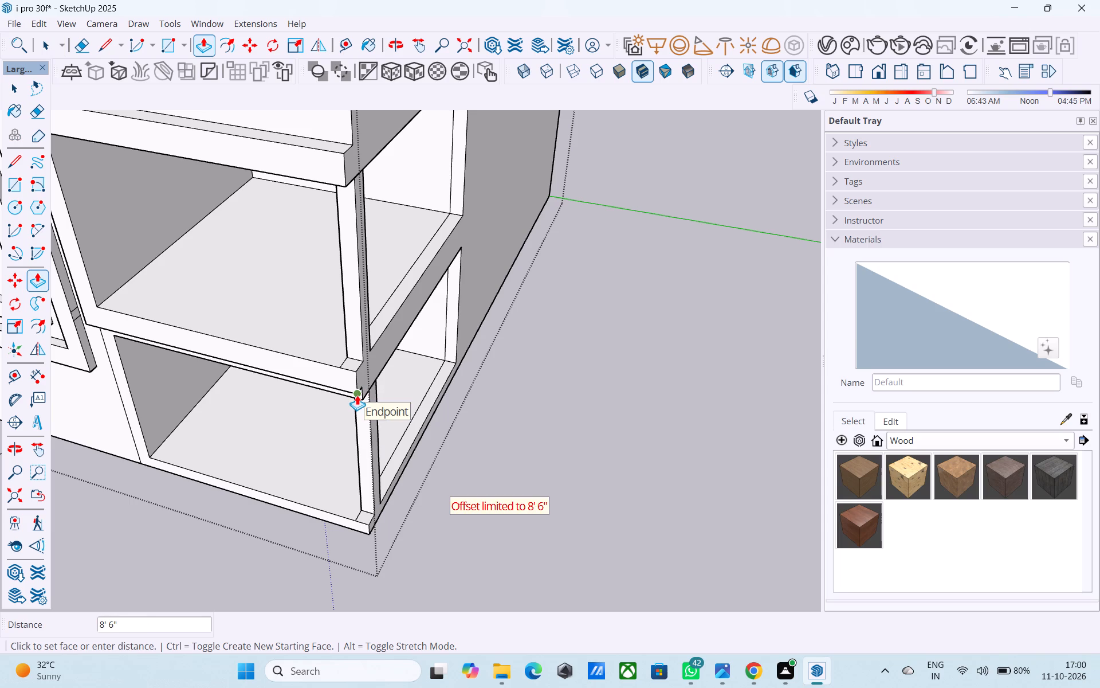
{"action": "middle_click_drag", "start_coordinate": [357, 395], "coordinate": [411, 277]}
{"action": "scroll", "coordinate": [378, 365], "scroll_direction": "up", "scroll_amount": 3}
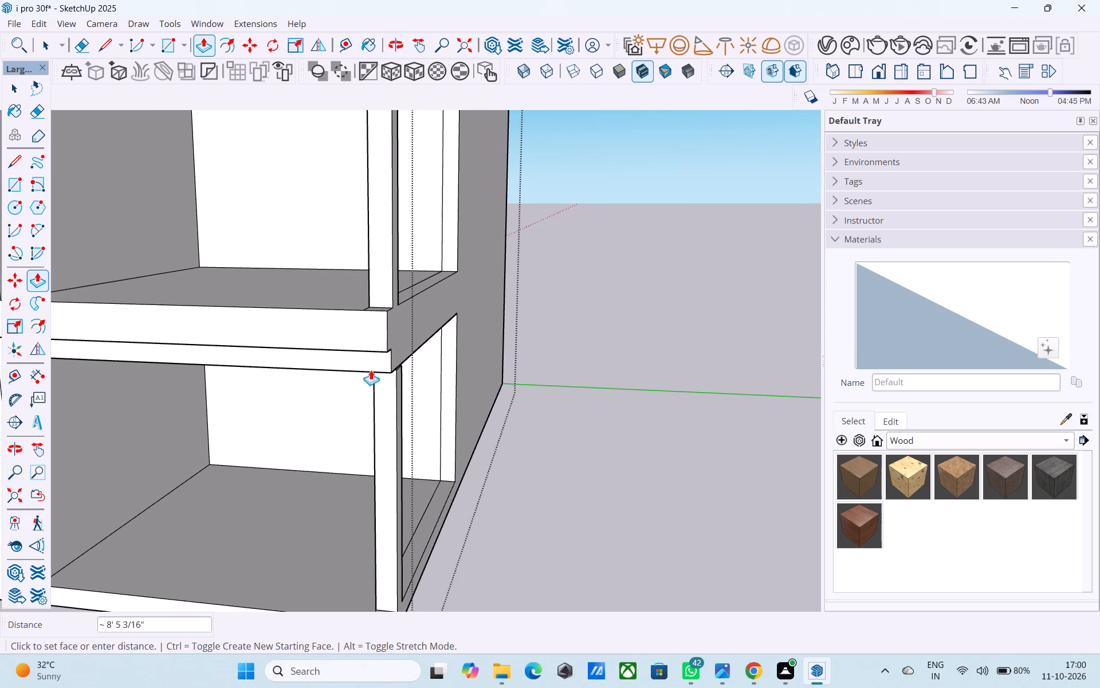
{"action": "left_click", "coordinate": [366, 373]}
Save the model.
{"action": "scroll", "coordinate": [372, 374], "scroll_direction": "down", "scroll_amount": 5}
{"action": "middle_click_drag", "start_coordinate": [383, 384], "coordinate": [541, 315]}
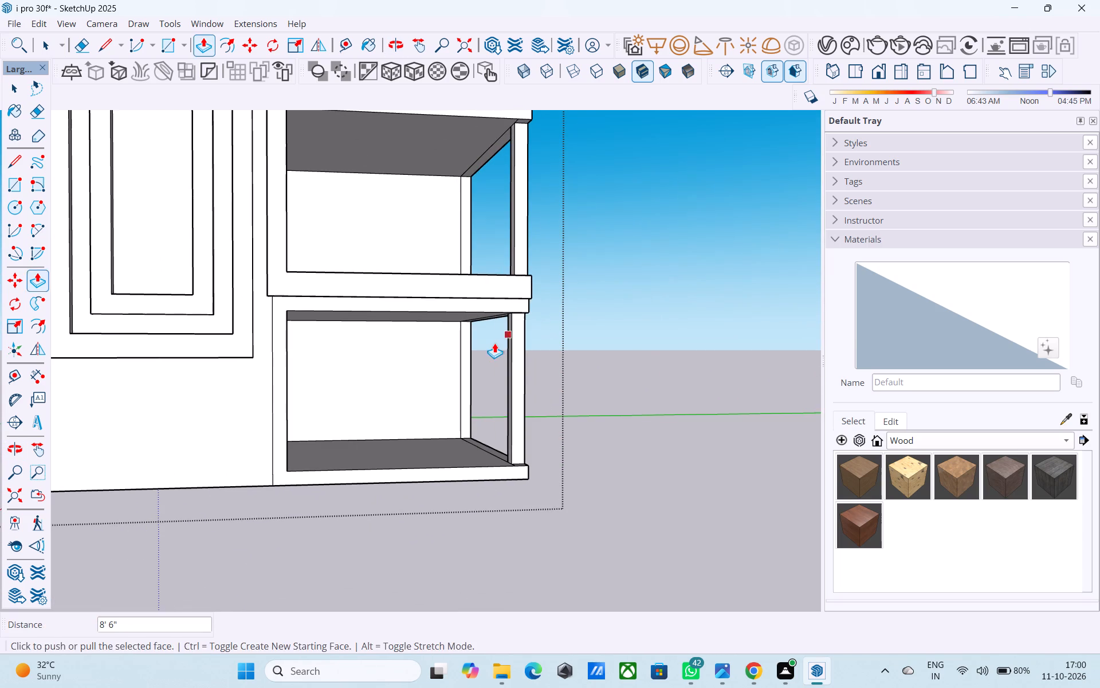
{"action": "key", "text": "space"}
{"action": "middle_click_drag", "start_coordinate": [516, 338], "coordinate": [501, 272]}
{"action": "middle_click_drag", "start_coordinate": [500, 272], "coordinate": [480, 310]}
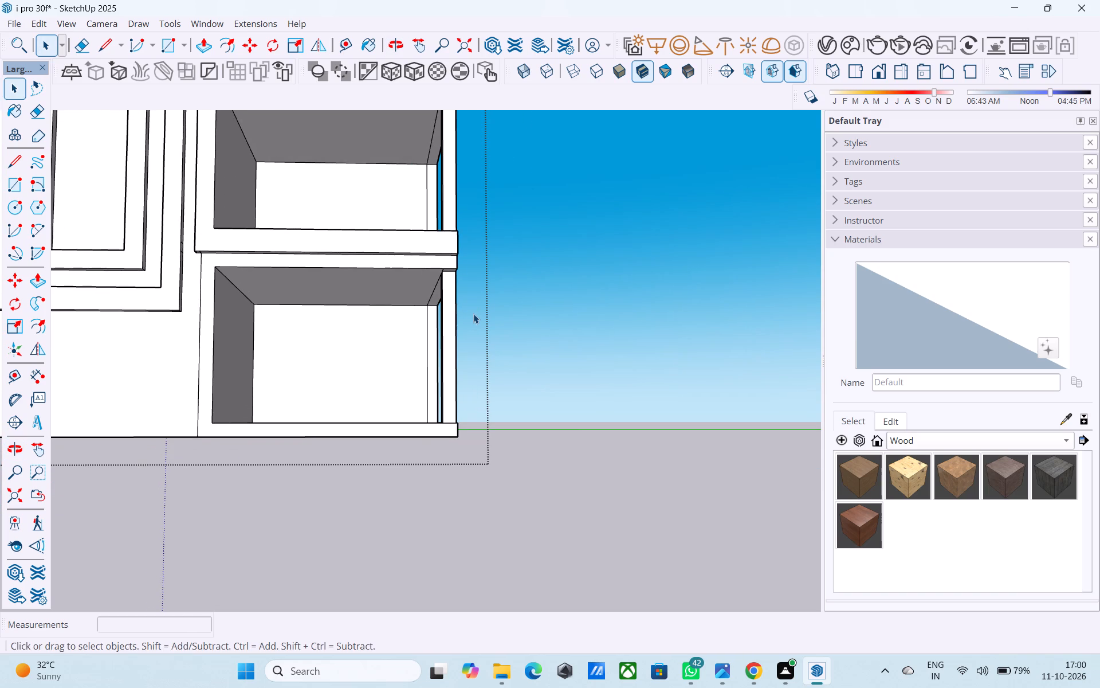
{"action": "scroll", "coordinate": [473, 314], "scroll_direction": "down", "scroll_amount": 5}
{"action": "middle_click_drag", "start_coordinate": [473, 314], "coordinate": [518, 476]}
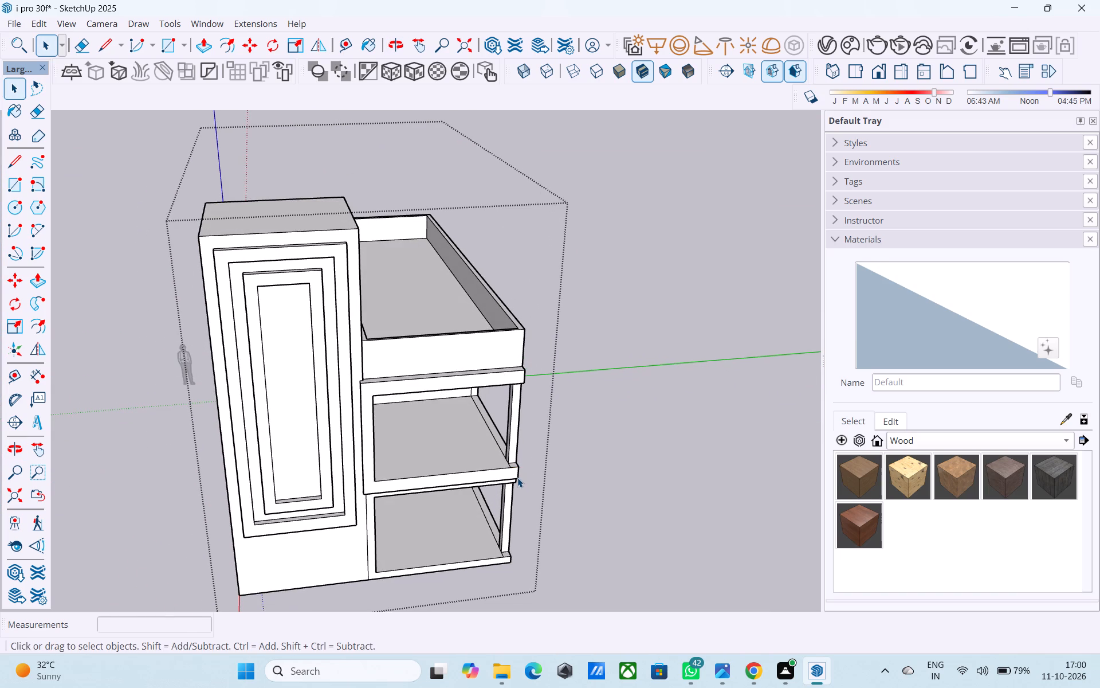
{"action": "key", "text": "ctrl+s"}
Examine the new corner columns and both open-cornered openings from several angles.
{"action": "middle_click_drag", "start_coordinate": [354, 470], "coordinate": [315, 384], "text": "shift"}
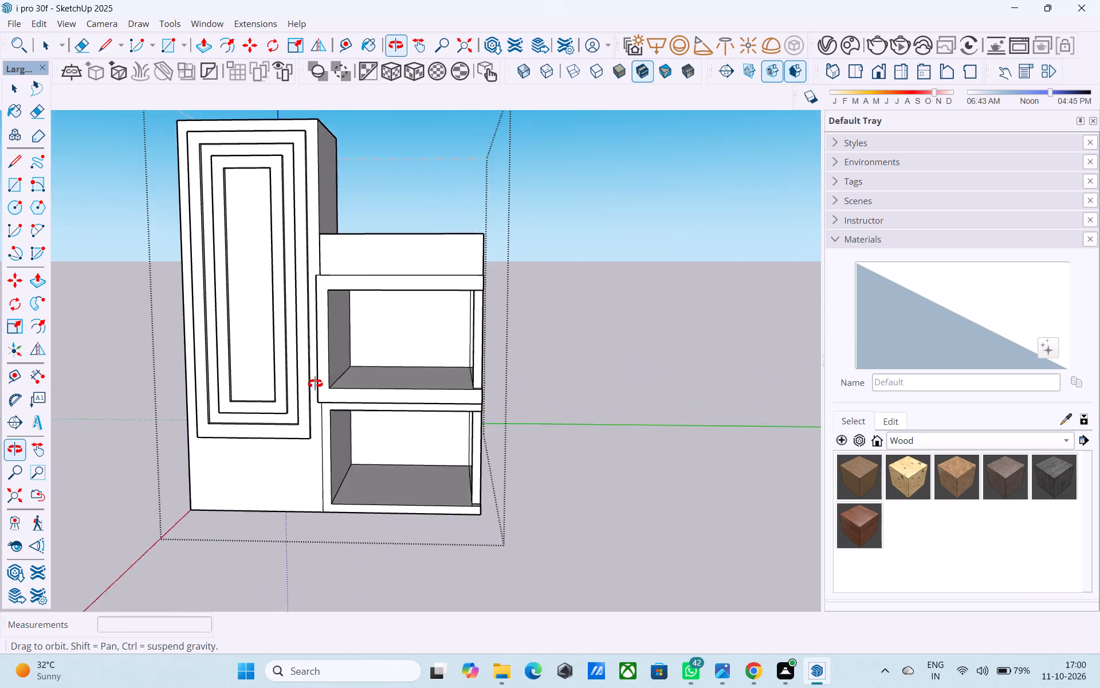
{"action": "middle_click_drag", "start_coordinate": [315, 384], "coordinate": [249, 400], "text": "shift"}
{"action": "middle_click_drag", "start_coordinate": [267, 427], "coordinate": [278, 415]}
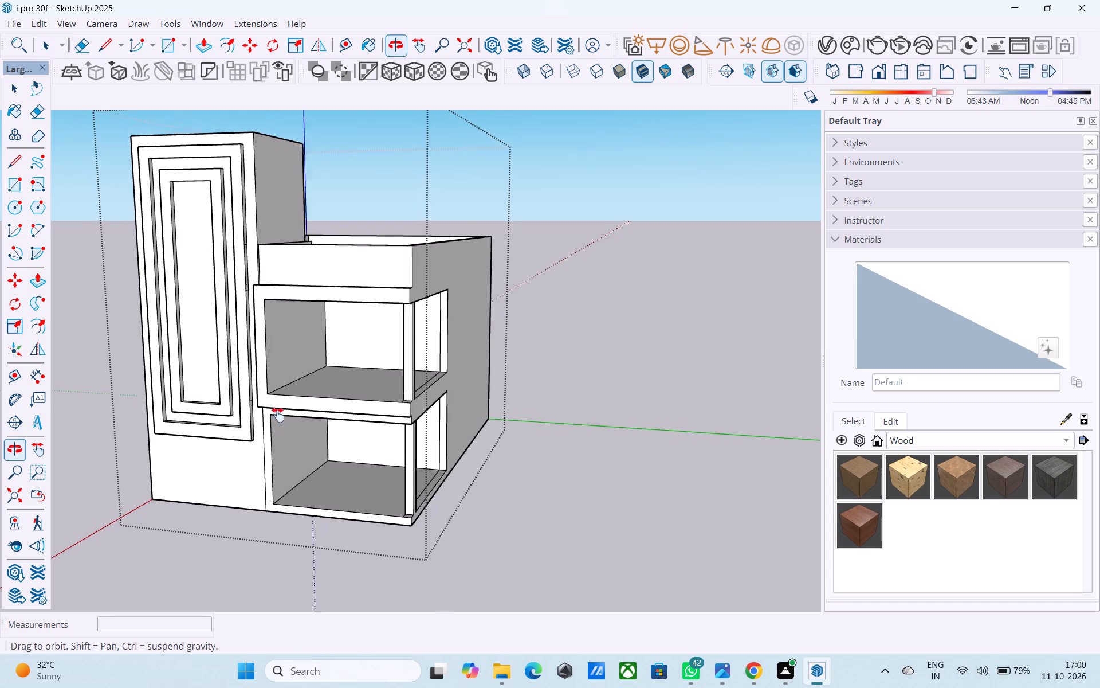
{"action": "middle_click_drag", "start_coordinate": [278, 415], "coordinate": [368, 387]}
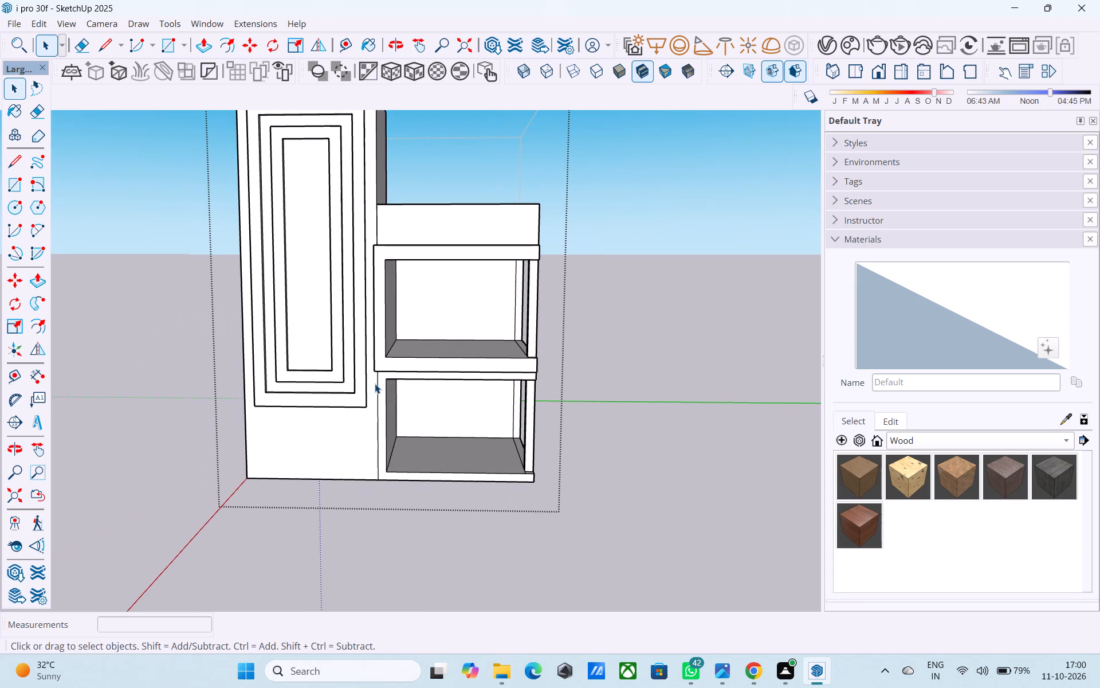
{"action": "middle_click_drag", "start_coordinate": [388, 395], "coordinate": [446, 368]}
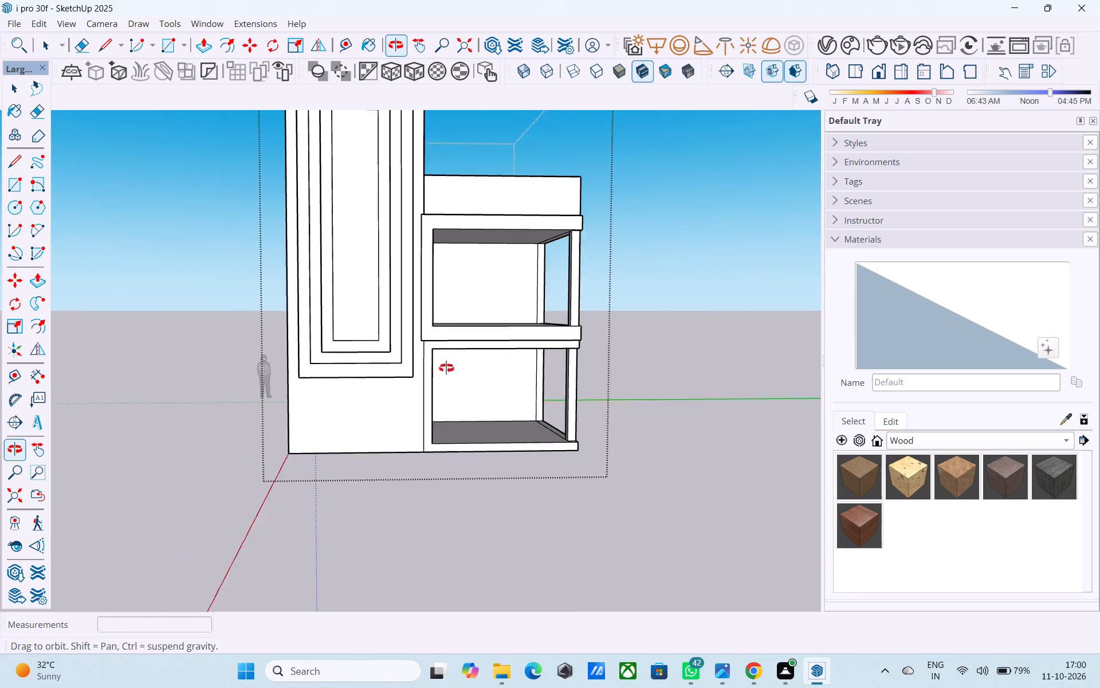
{"action": "middle_click_drag", "start_coordinate": [446, 368], "coordinate": [449, 368]}
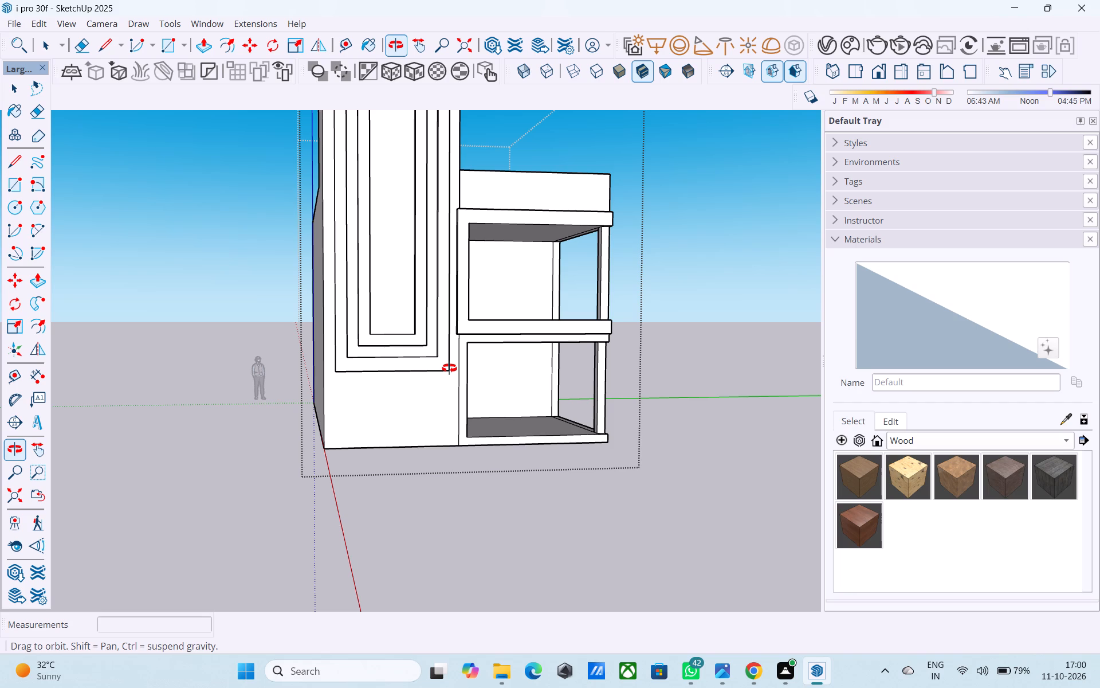
{"action": "middle_click_drag", "start_coordinate": [449, 368], "coordinate": [449, 374]}
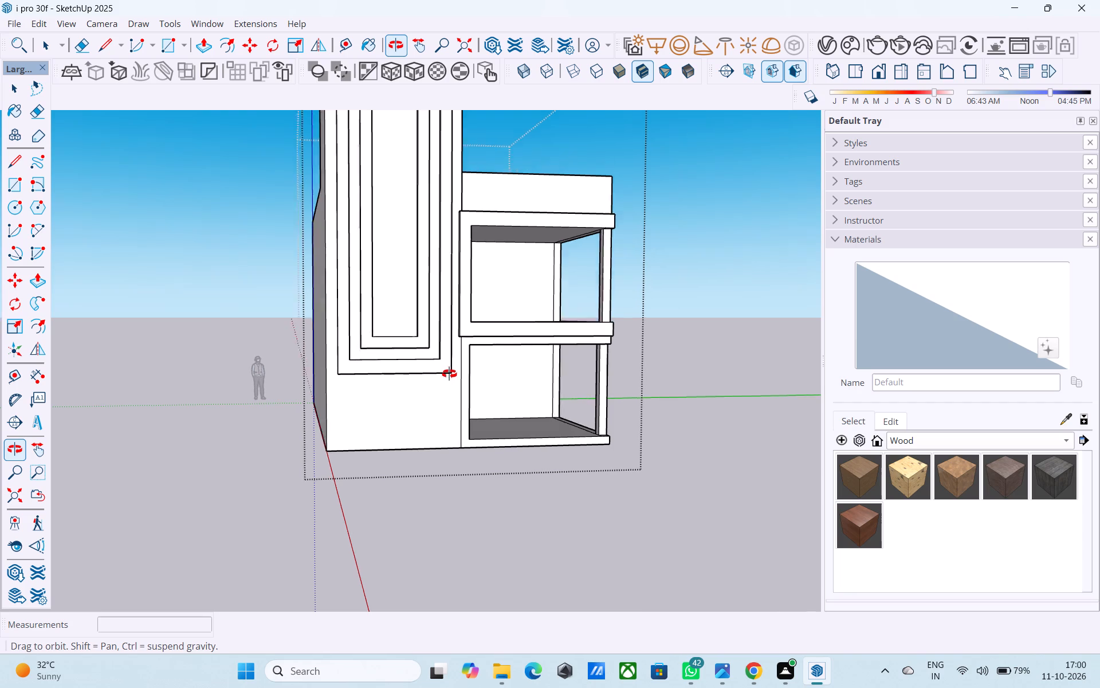
Draw a rectangle about 3' 1" wide and 8' 6" high across the tower side of the upper opening's front.
{"action": "middle_click_drag", "start_coordinate": [449, 374], "coordinate": [379, 413]}
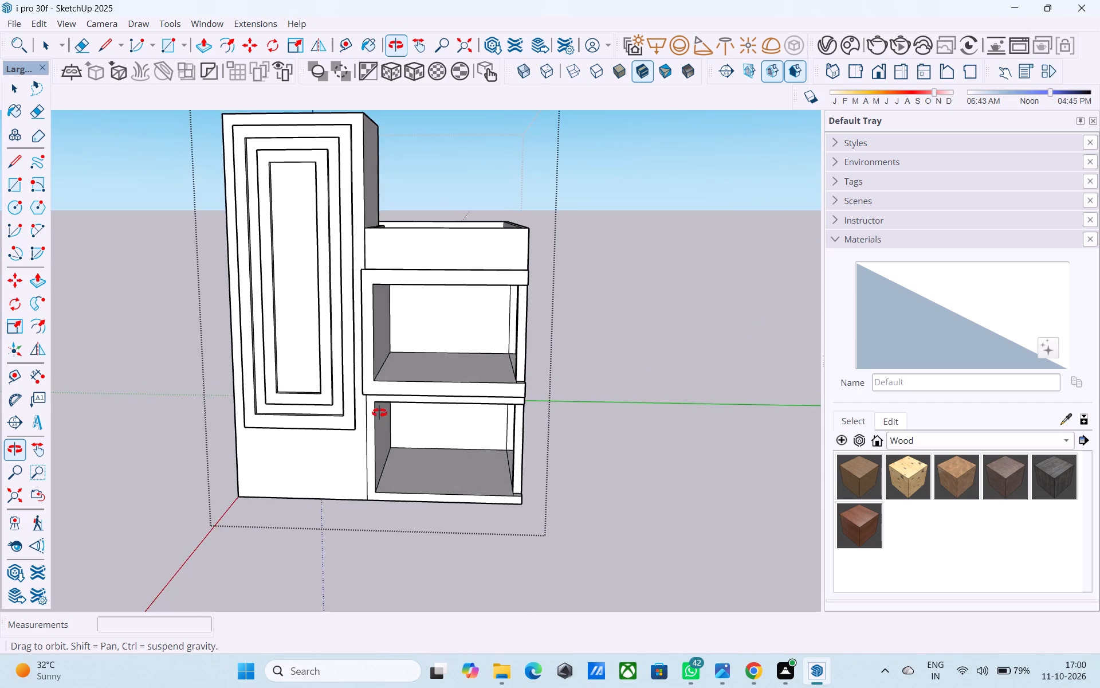
{"action": "middle_click_drag", "start_coordinate": [379, 413], "coordinate": [376, 415]}
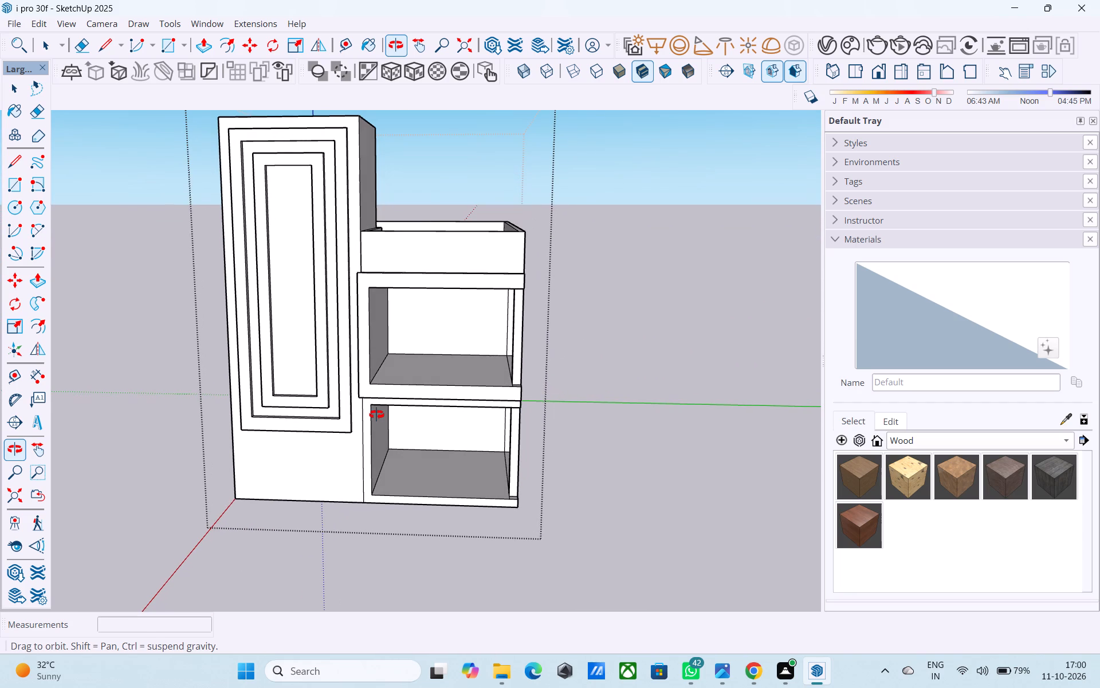
{"action": "middle_click_drag", "start_coordinate": [376, 415], "coordinate": [241, 458]}
{"action": "scroll", "coordinate": [320, 444], "scroll_direction": "up", "scroll_amount": 6}
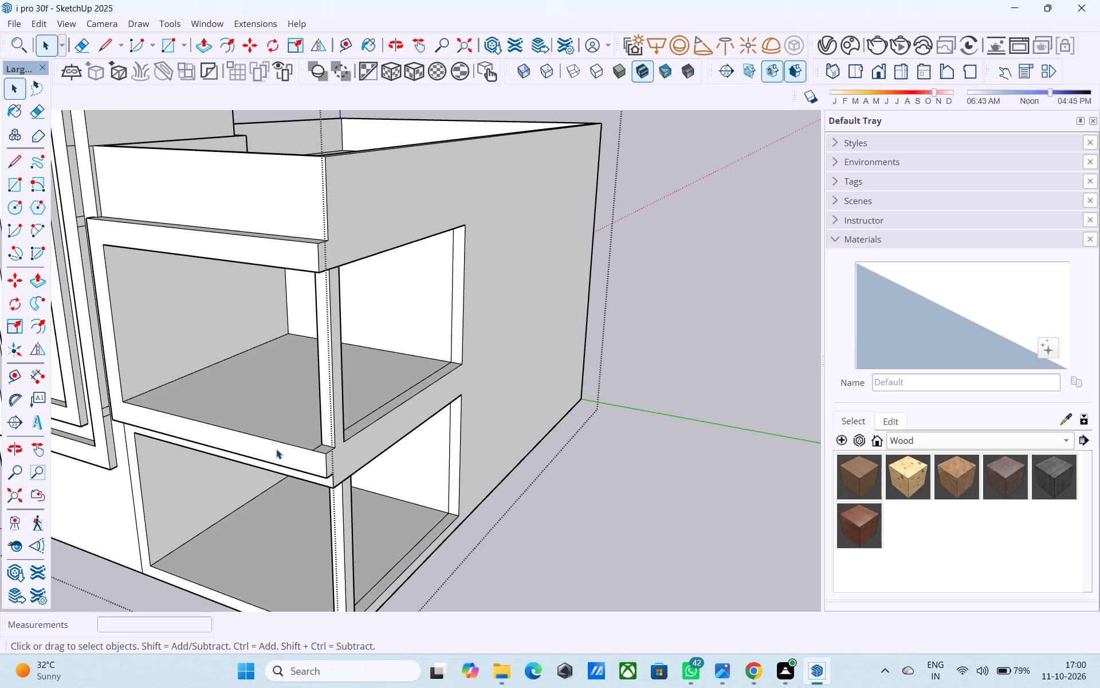
{"action": "scroll", "coordinate": [276, 449], "scroll_direction": "down", "scroll_amount": 4}
{"action": "middle_click_drag", "start_coordinate": [276, 448], "coordinate": [347, 436]}
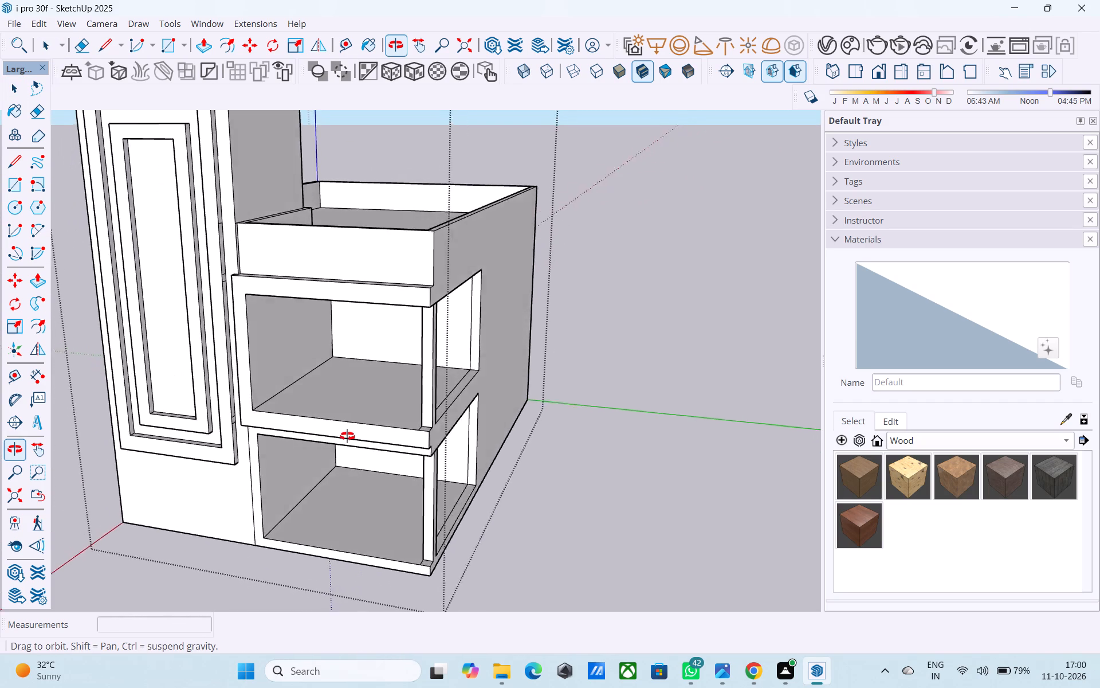
{"action": "middle_click_drag", "start_coordinate": [347, 436], "coordinate": [390, 431]}
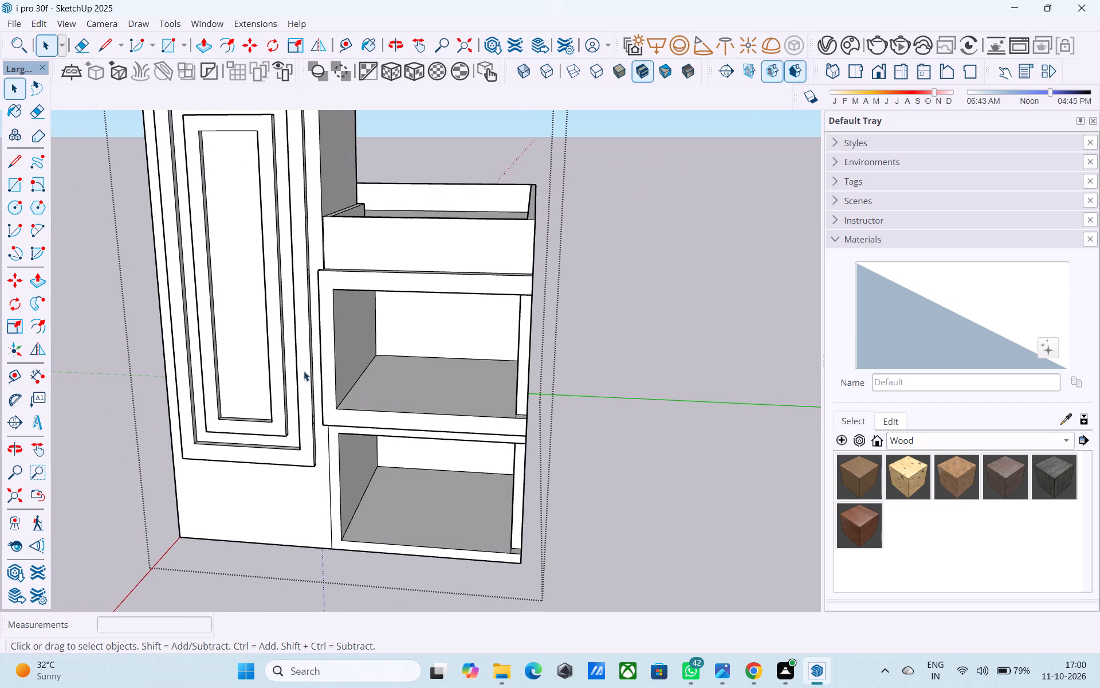
{"action": "key", "text": "r"}
{"action": "left_click", "coordinate": [337, 291]}
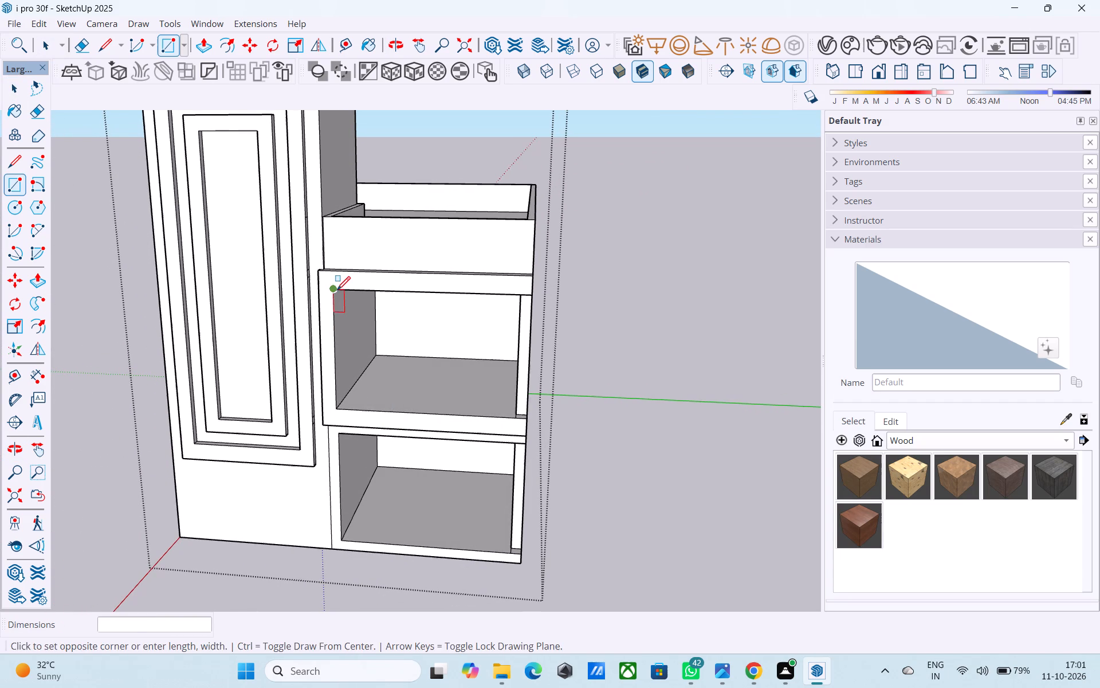
{"action": "left_click", "coordinate": [380, 409]}
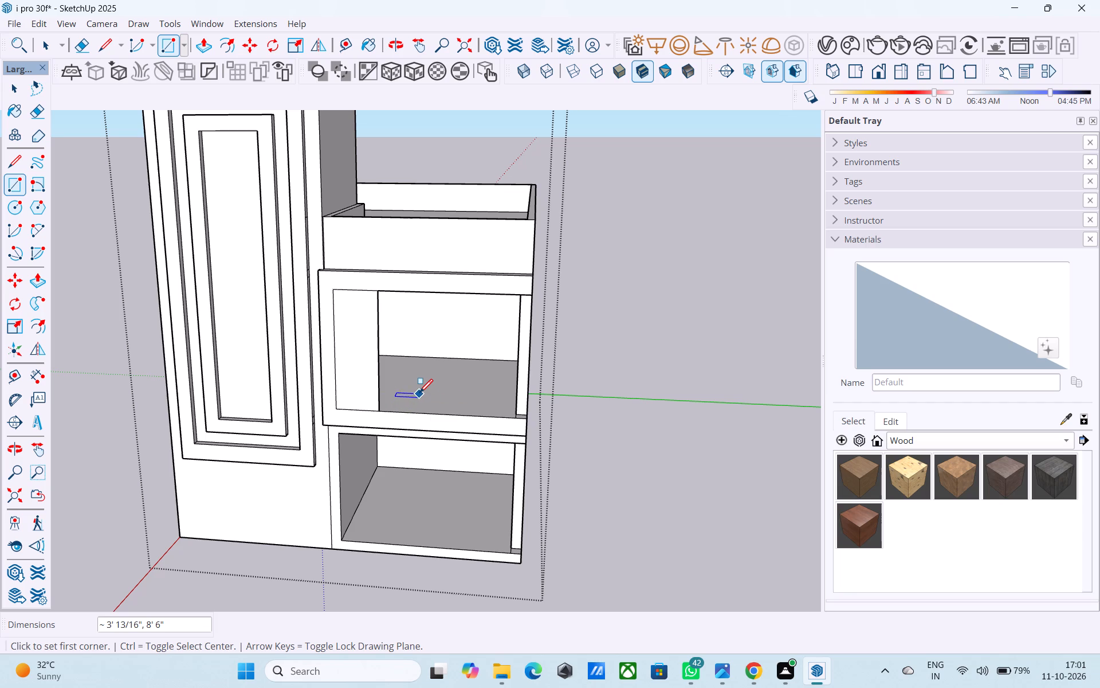
Draw a 3.5' line up the new panel's inner edge and a 1' 9" high railing rectangle from its midpoint to the outer corner.
{"action": "key", "text": "l"}
{"action": "left_click", "coordinate": [382, 408]}
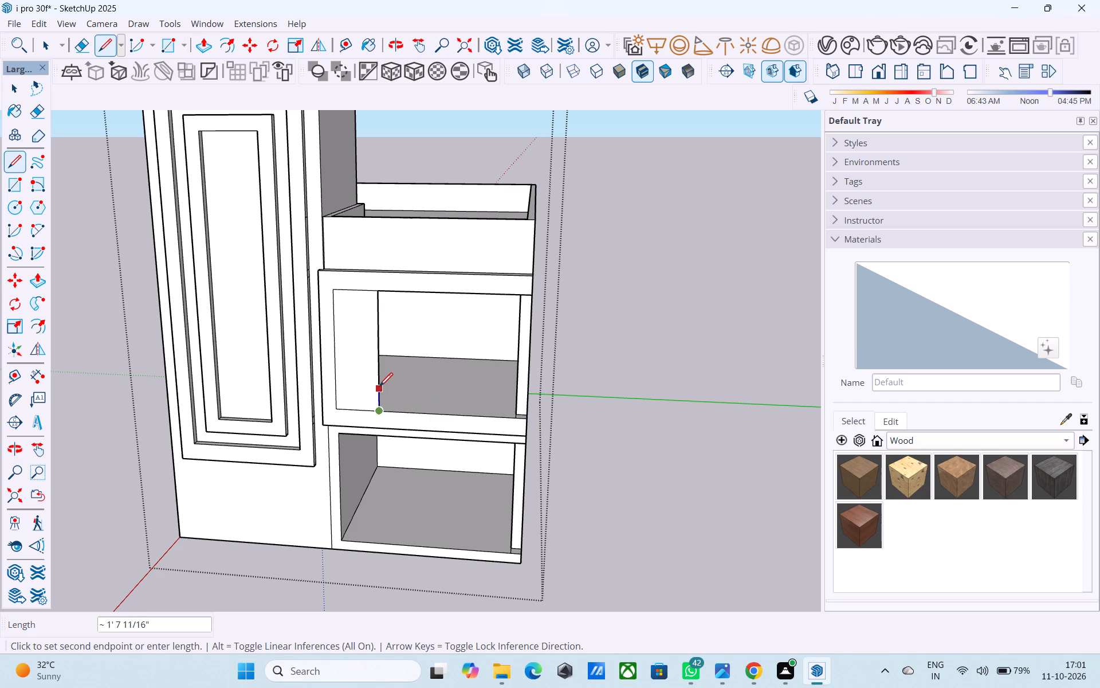
{"action": "type", "text": "3.5'"}
{"action": "key", "text": "Return"}
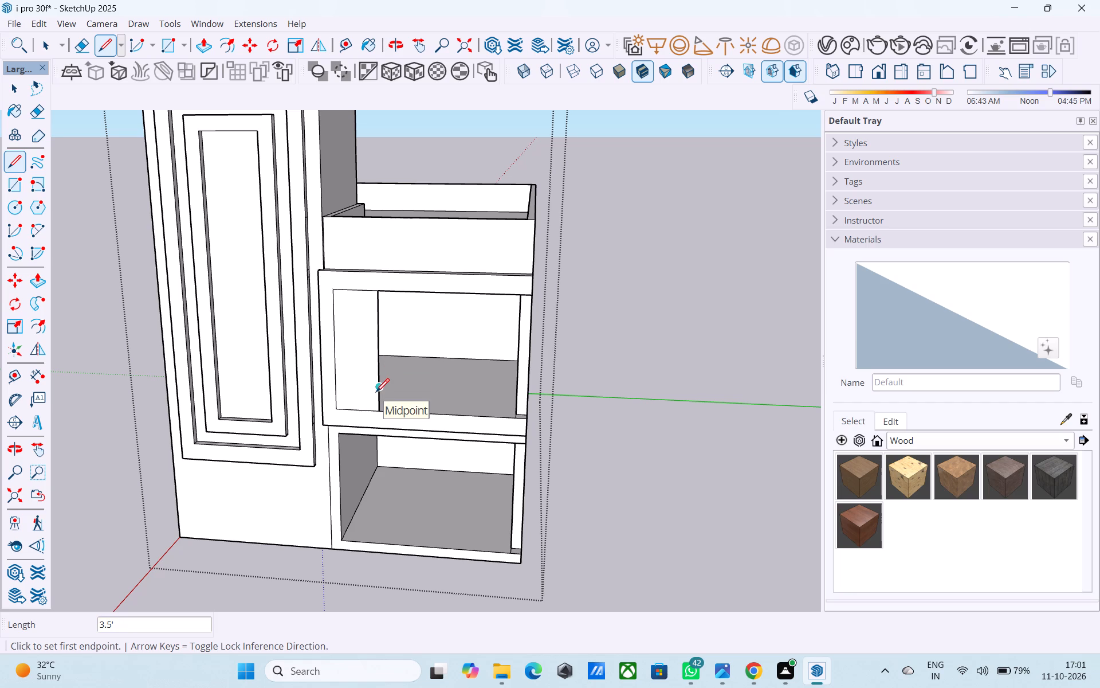
{"action": "key", "text": "r"}
{"action": "left_click", "coordinate": [376, 388]}
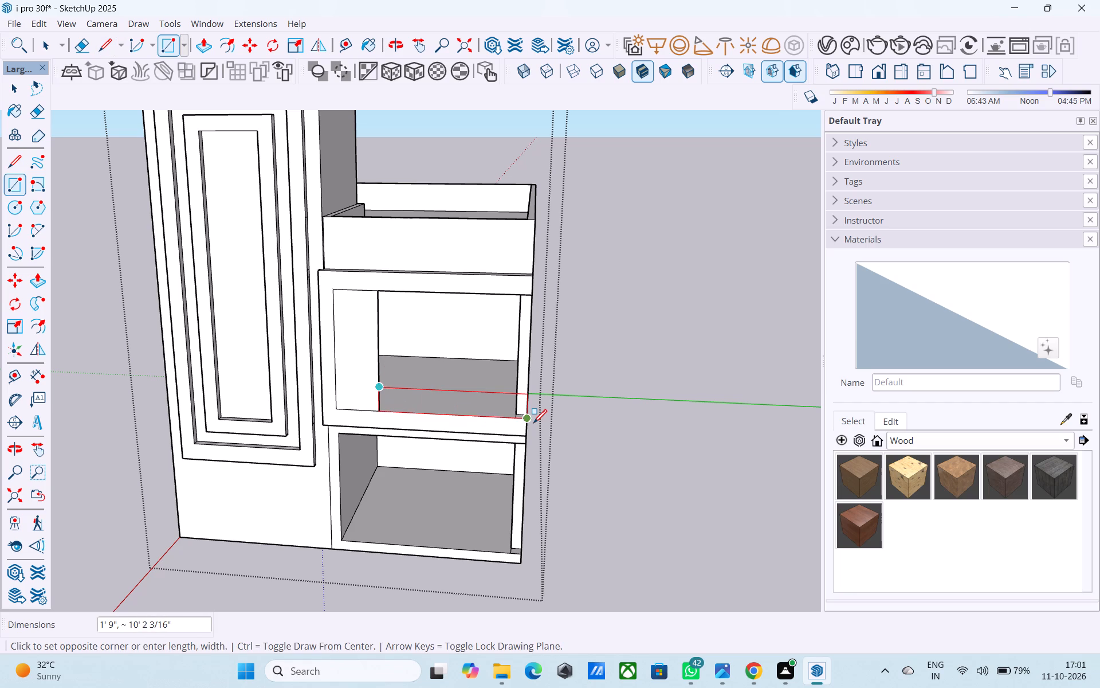
{"action": "left_click", "coordinate": [533, 424]}
Draw rectangles closing the short side gap between the front railing's outer end and the upper corner column.
{"action": "middle_click_drag", "start_coordinate": [530, 424], "coordinate": [445, 436]}
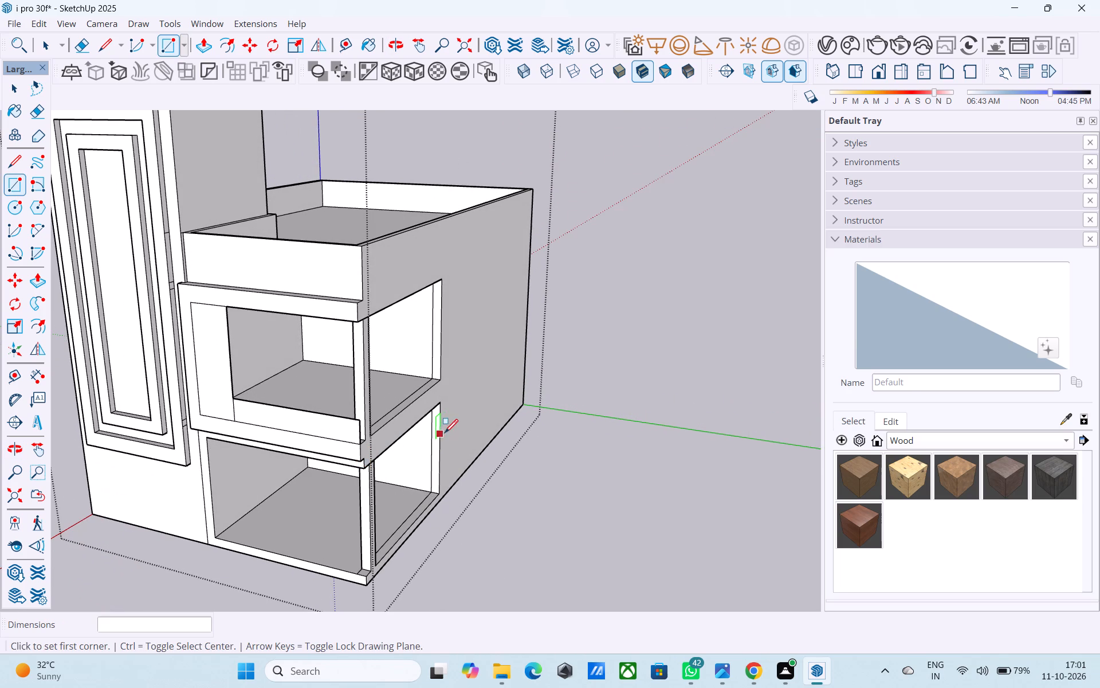
{"action": "scroll", "coordinate": [441, 381], "scroll_direction": "up", "scroll_amount": 3}
{"action": "scroll", "coordinate": [337, 459], "scroll_direction": "up", "scroll_amount": 6}
{"action": "left_click", "coordinate": [309, 425]}
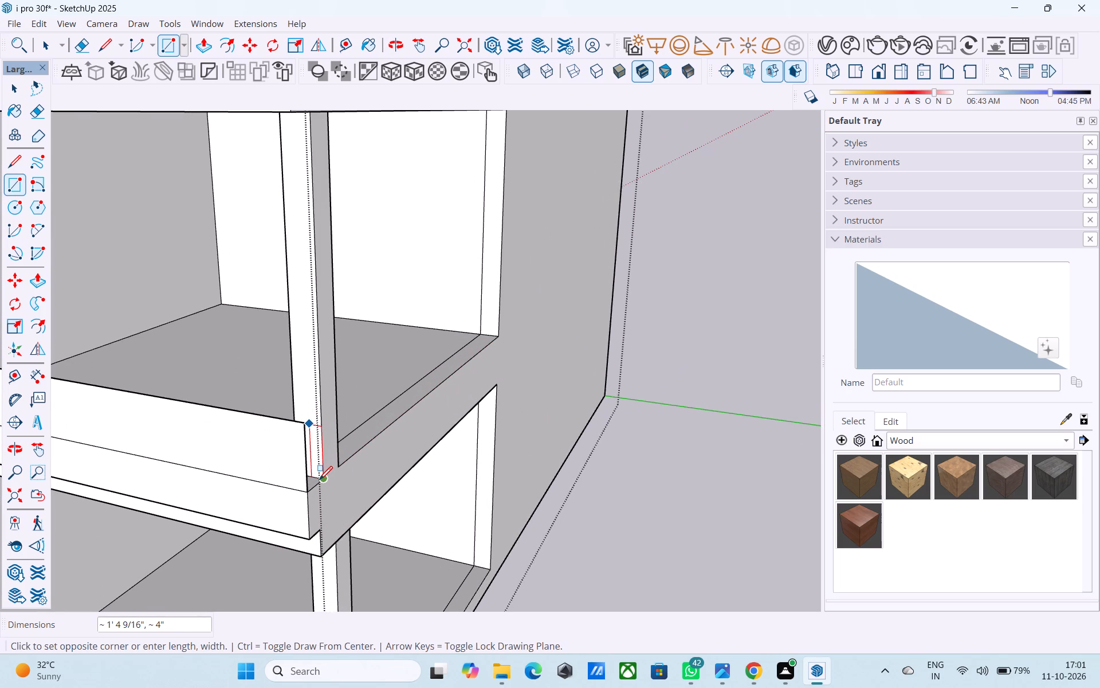
{"action": "left_click", "coordinate": [319, 481]}
{"action": "left_click", "coordinate": [302, 421]}
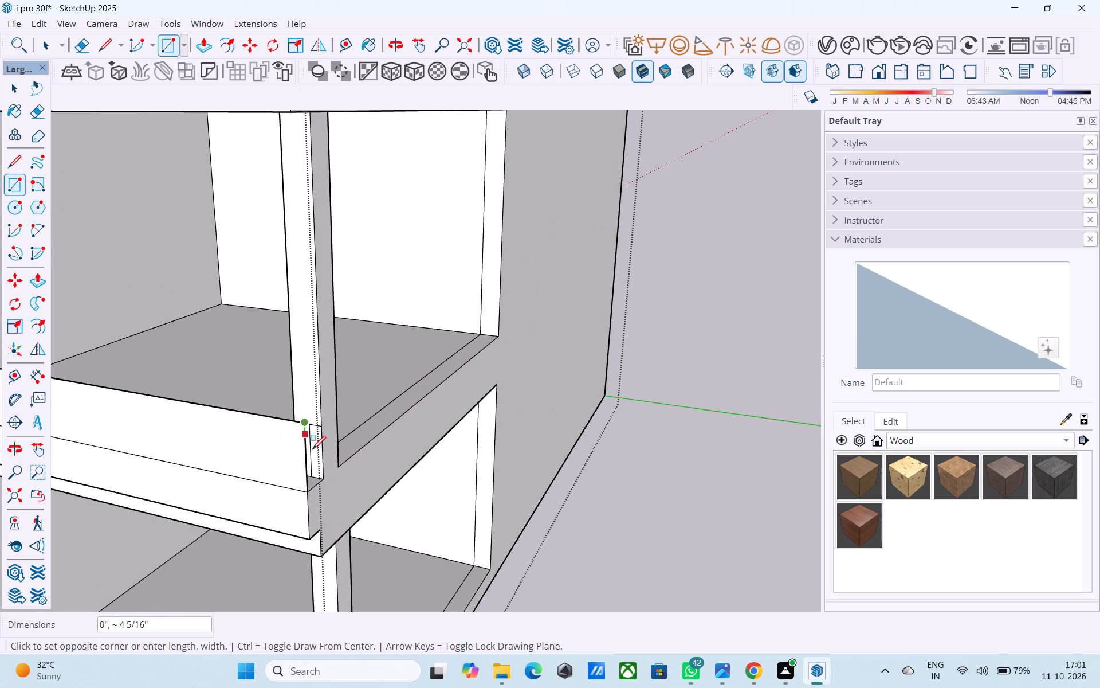
{"action": "left_click", "coordinate": [324, 476]}
Paint the upper front railing and its short side return with Glass_Basic_01.
{"action": "scroll", "coordinate": [317, 475], "scroll_direction": "down", "scroll_amount": 3}
{"action": "middle_click_drag", "start_coordinate": [317, 475], "coordinate": [355, 451]}
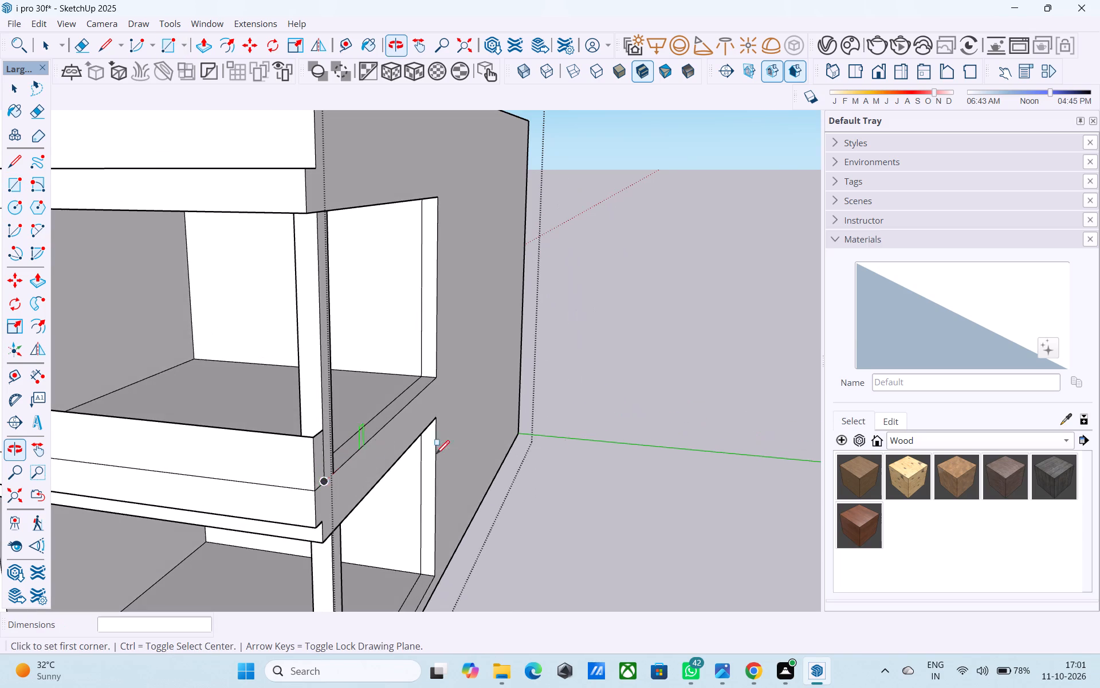
{"action": "left_click", "coordinate": [915, 441]}
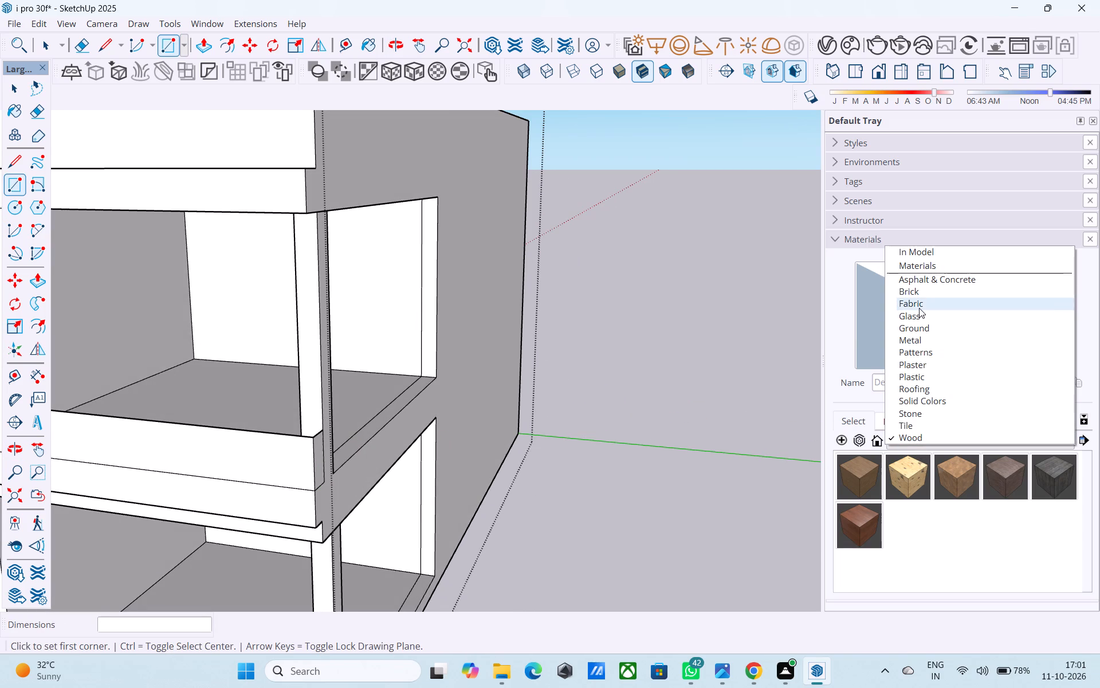
{"action": "left_click", "coordinate": [923, 314]}
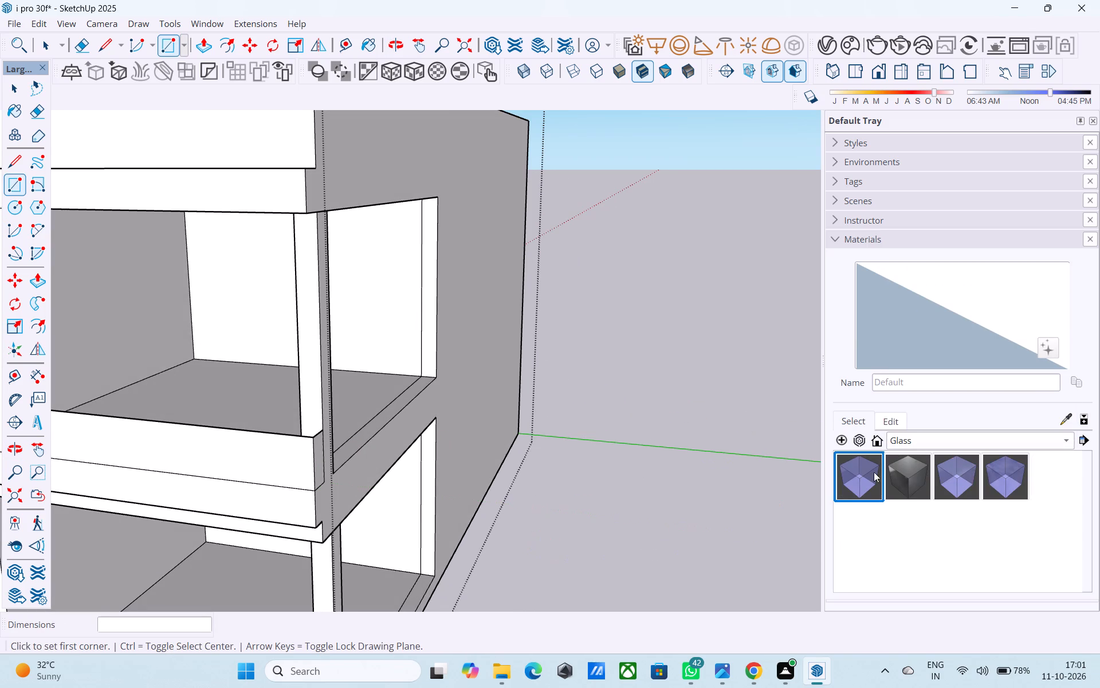
{"action": "left_click", "coordinate": [868, 478]}
{"action": "left_click", "coordinate": [280, 472]}
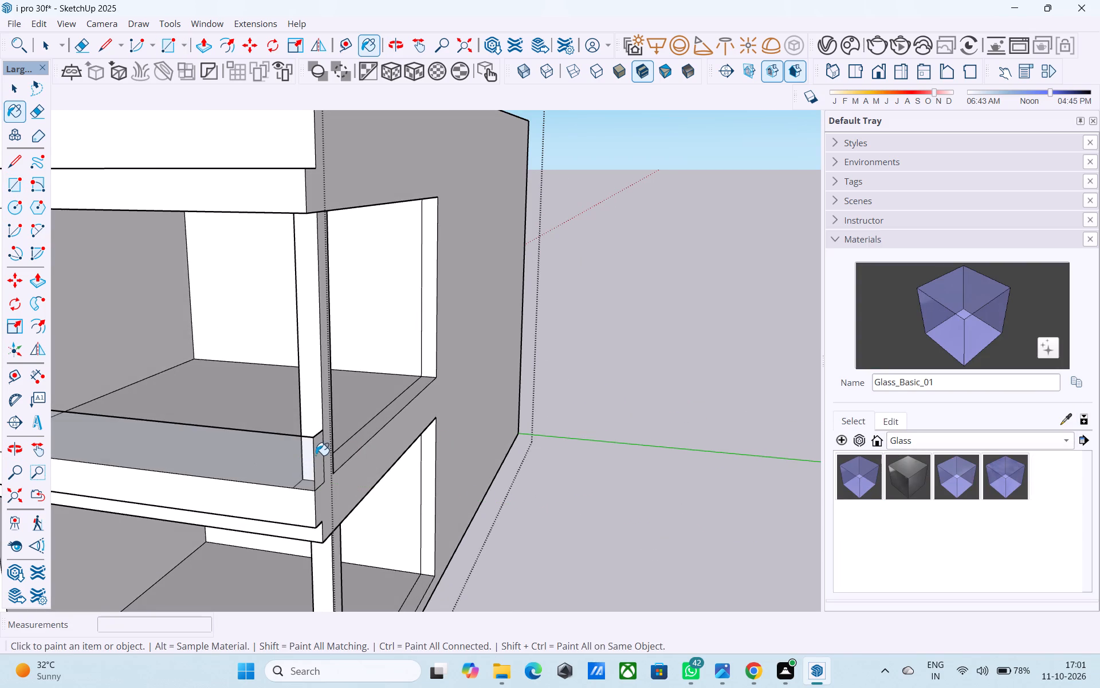
{"action": "left_click", "coordinate": [317, 455]}
Draw a line across the upper column's outer side face, continuing the glass return's top edge to the side opening.
{"action": "scroll", "coordinate": [301, 461], "scroll_direction": "down", "scroll_amount": 4}
{"action": "middle_click_drag", "start_coordinate": [301, 461], "coordinate": [376, 460]}
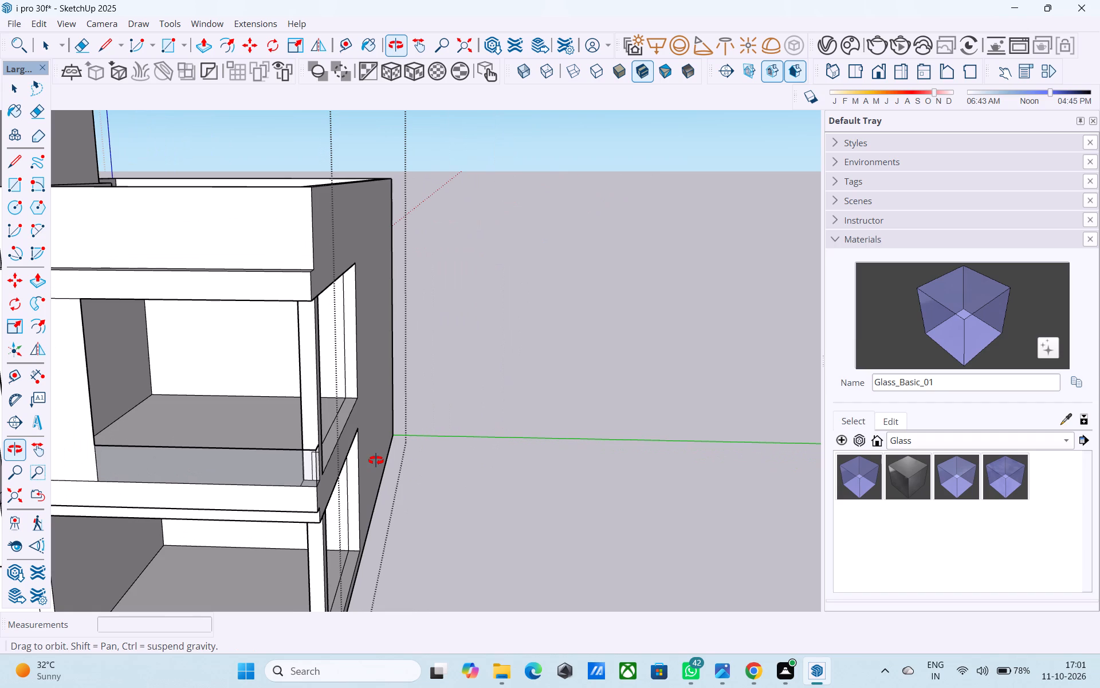
{"action": "middle_click_drag", "start_coordinate": [376, 460], "coordinate": [176, 458]}
{"action": "middle_click_drag", "start_coordinate": [521, 514], "coordinate": [387, 404], "text": "shift"}
{"action": "middle_click_drag", "start_coordinate": [410, 431], "coordinate": [317, 441], "text": "shift"}
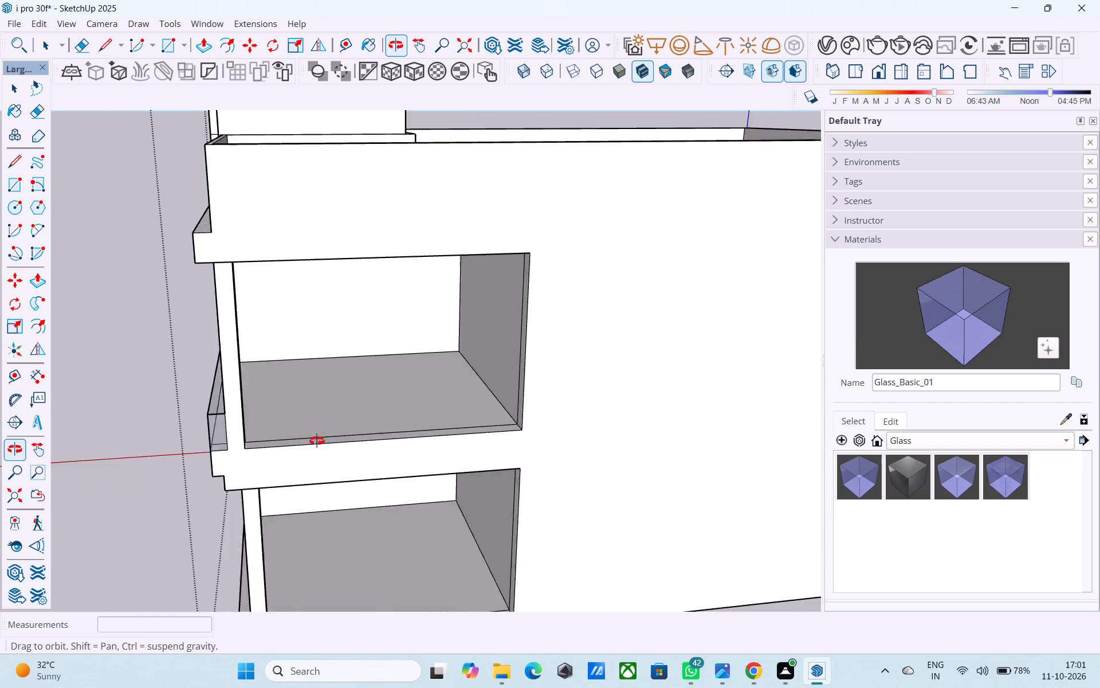
{"action": "middle_click_drag", "start_coordinate": [317, 441], "coordinate": [316, 436], "text": "shift"}
{"action": "key", "text": "space"}
{"action": "key", "text": "l"}
{"action": "scroll", "coordinate": [272, 405], "scroll_direction": "up", "scroll_amount": 5}
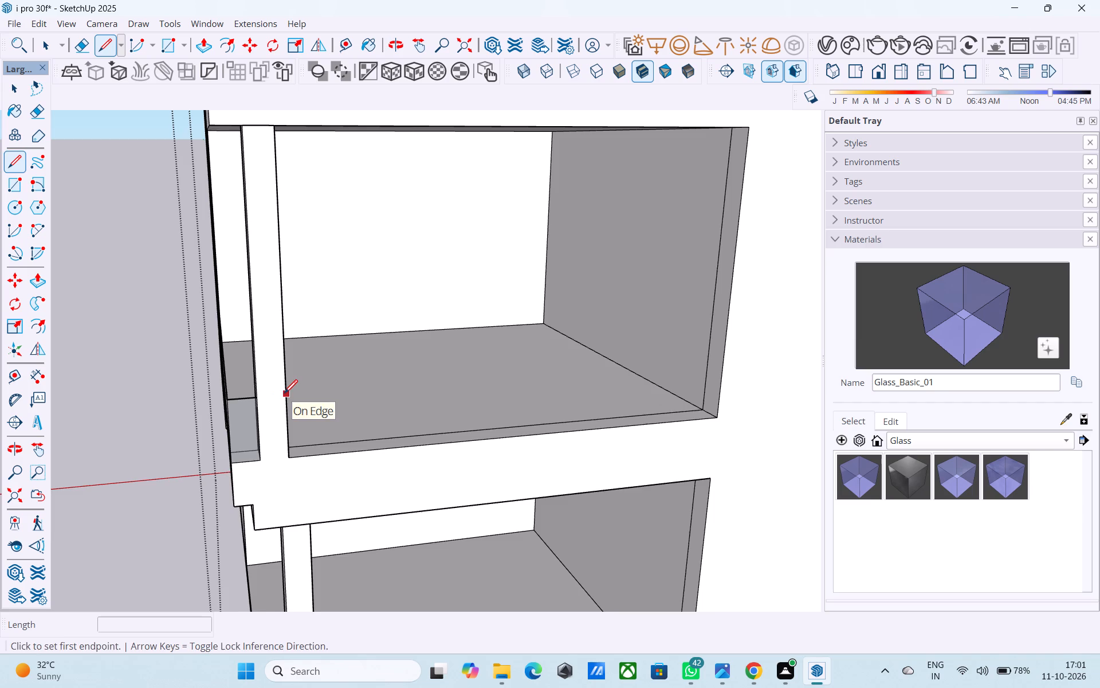
{"action": "middle_click_drag", "start_coordinate": [285, 394], "coordinate": [117, 396]}
{"action": "scroll", "coordinate": [276, 379], "scroll_direction": "up", "scroll_amount": 3}
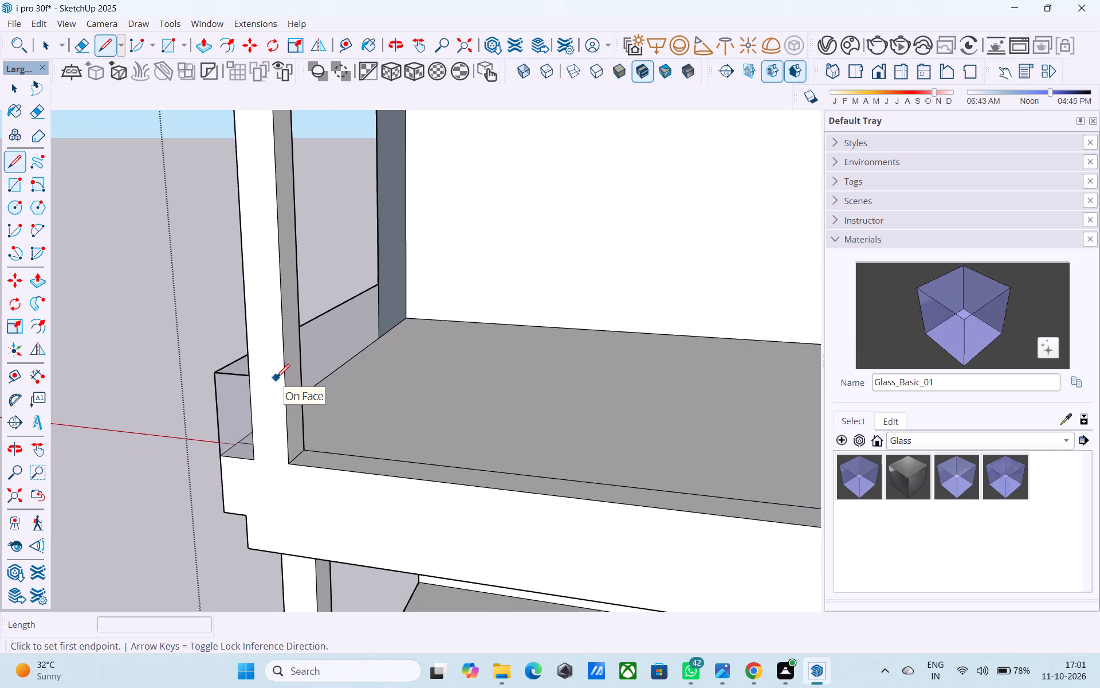
{"action": "key", "text": "l"}
{"action": "middle_click_drag", "start_coordinate": [271, 380], "coordinate": [678, 404]}
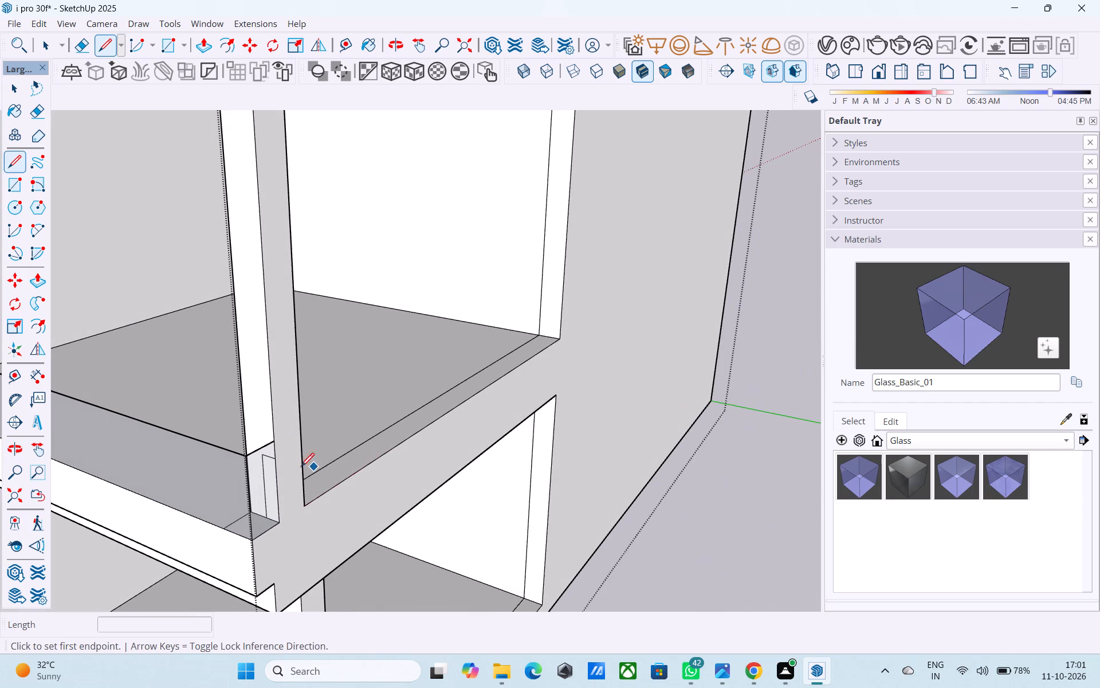
{"action": "scroll", "coordinate": [287, 462], "scroll_direction": "up", "scroll_amount": 6}
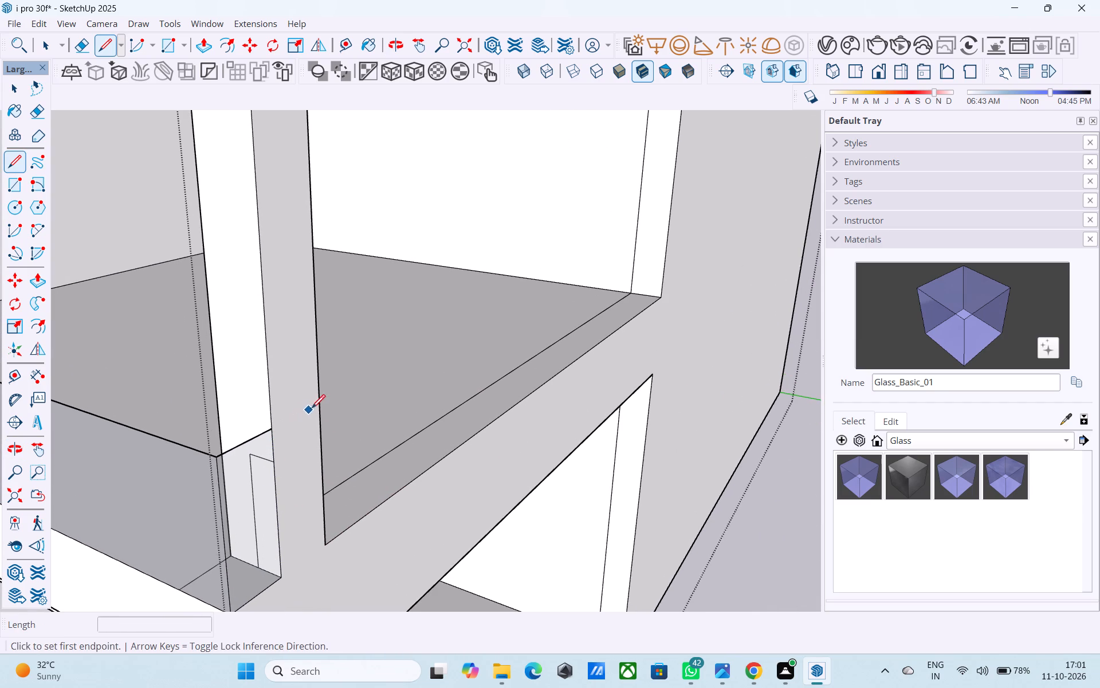
{"action": "left_click", "coordinate": [270, 429]}
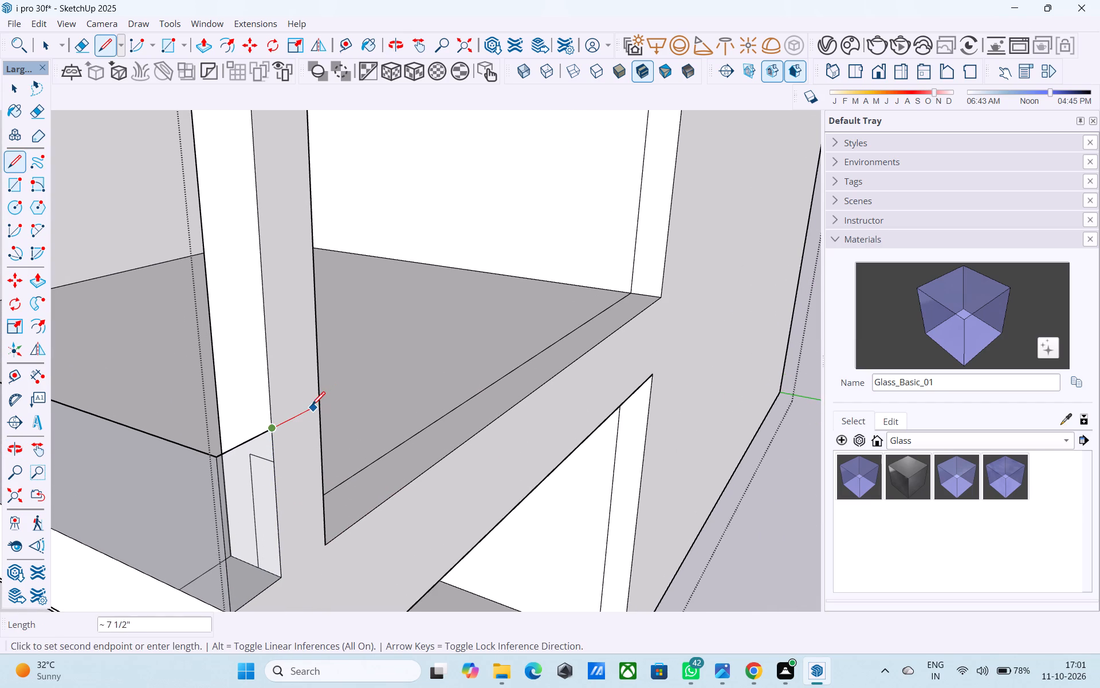
{"action": "left_click", "coordinate": [316, 406]}
Draw a 13' by 1' 9" railing rectangle across the upper side opening and delete the face filling the opening above it.
{"action": "key", "text": "r"}
{"action": "left_click", "coordinate": [320, 406]}
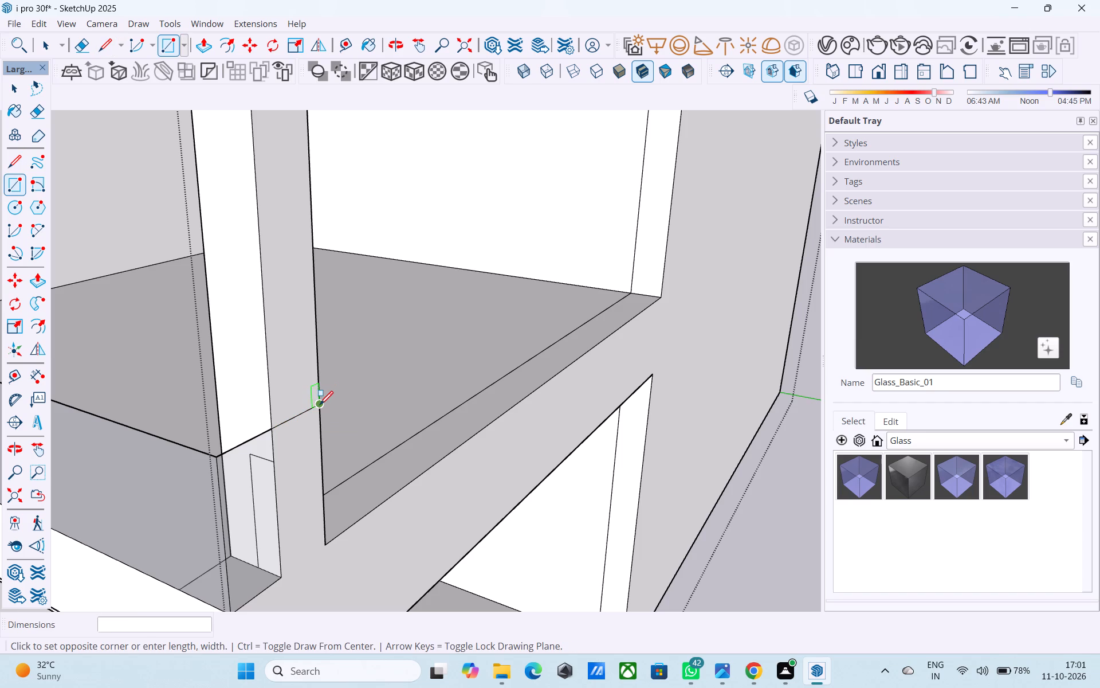
{"action": "left_click", "coordinate": [665, 297]}
{"action": "key", "text": "space"}
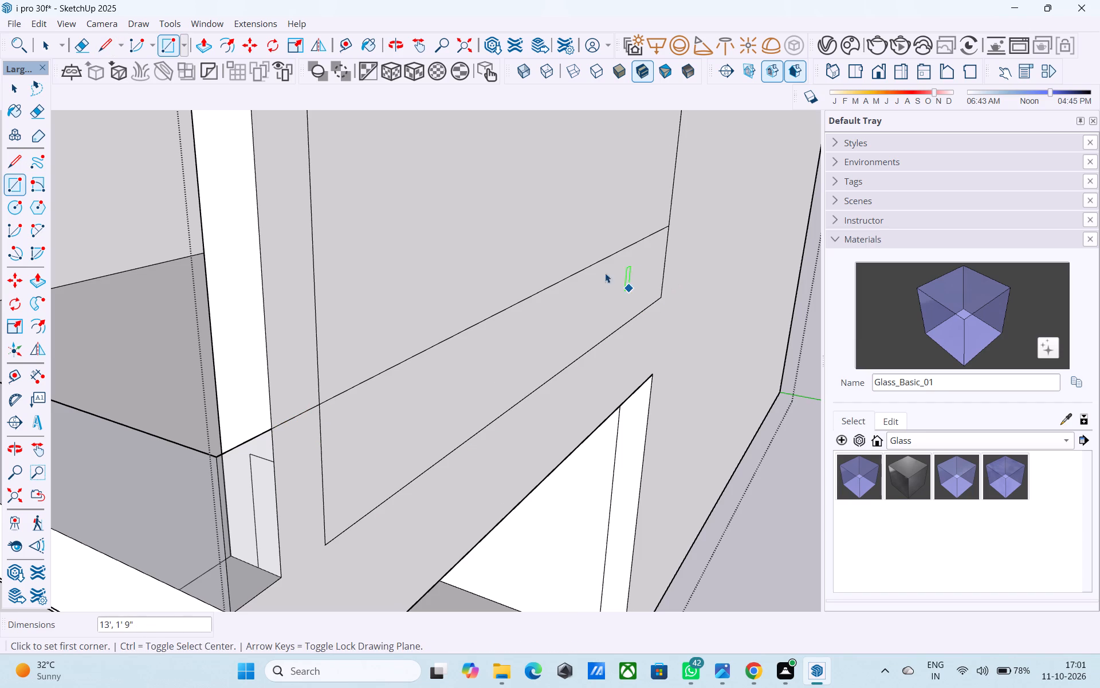
{"action": "left_click", "coordinate": [575, 252]}
{"action": "key", "text": "Delete"}
Paint the upper side opening's railing with Glass_Basic_01.
{"action": "left_click", "coordinate": [1005, 311]}
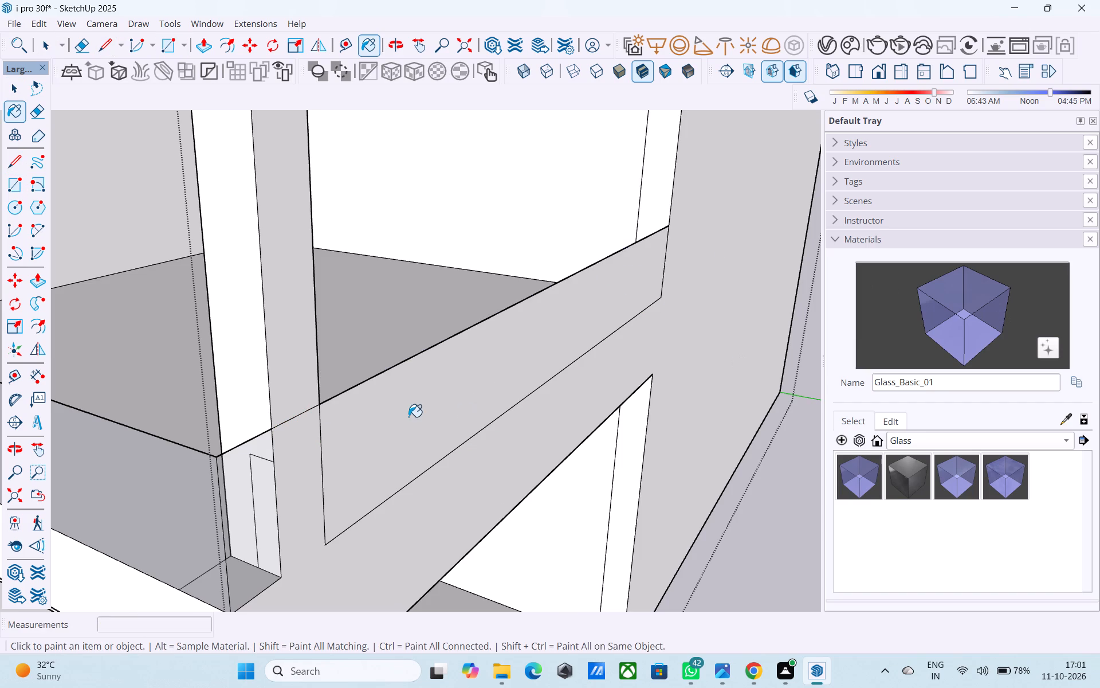
{"action": "left_click", "coordinate": [406, 409]}
Erase the railing-height line crossing the upper corner column's outer side face.
{"action": "scroll", "coordinate": [412, 416], "scroll_direction": "down", "scroll_amount": 15}
{"action": "middle_click_drag", "start_coordinate": [415, 472], "coordinate": [585, 470]}
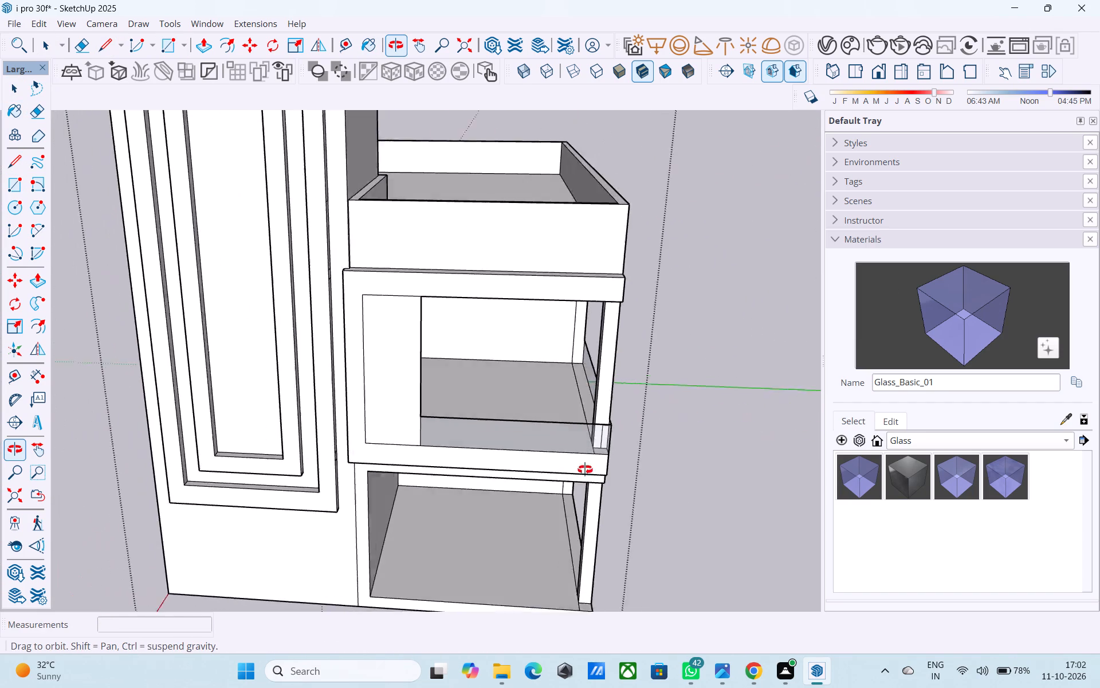
{"action": "middle_click_drag", "start_coordinate": [585, 470], "coordinate": [313, 470]}
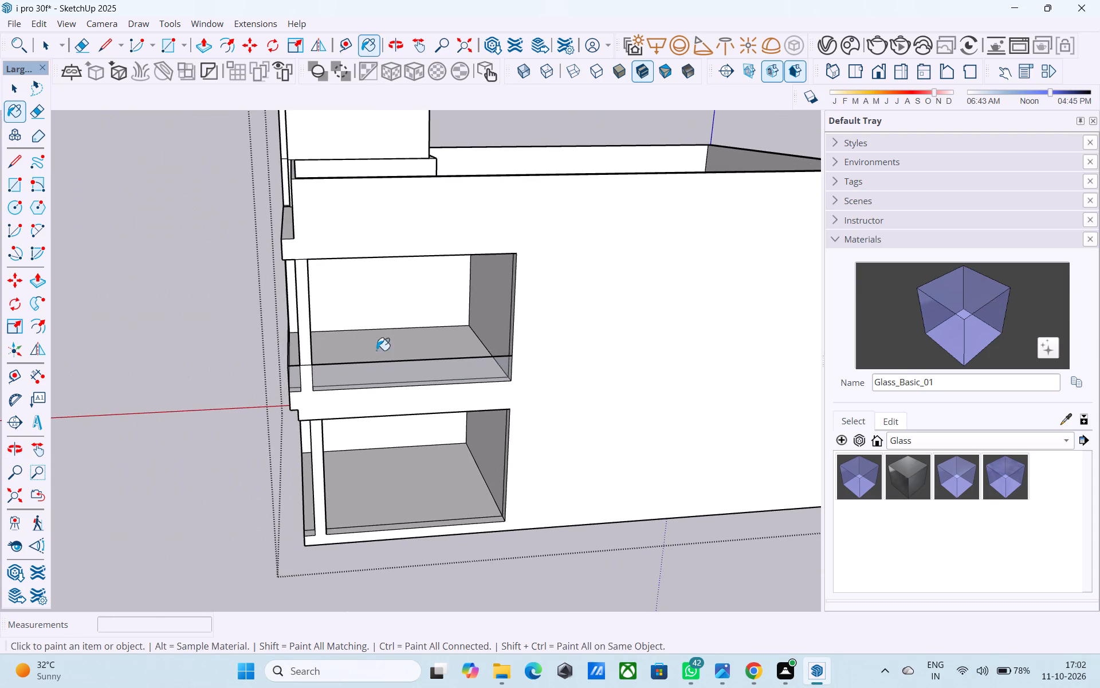
{"action": "scroll", "coordinate": [384, 318], "scroll_direction": "up", "scroll_amount": 7}
{"action": "key", "text": "e"}
{"action": "scroll", "coordinate": [314, 408], "scroll_direction": "up", "scroll_amount": 2}
{"action": "left_click", "coordinate": [264, 324]}
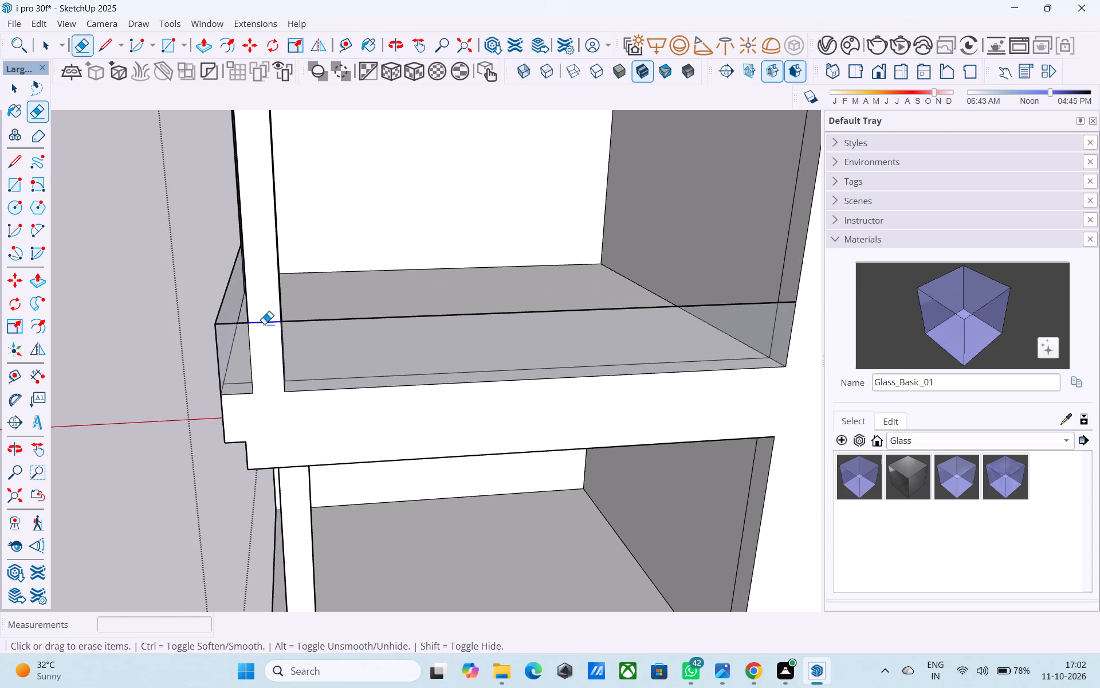
Erase the leftover small-rectangle edges behind the railing corner and the stray edge at the upper column's base.
{"action": "scroll", "coordinate": [256, 346], "scroll_direction": "down", "scroll_amount": 10}
{"action": "middle_click_drag", "start_coordinate": [276, 371], "coordinate": [451, 377]}
{"action": "scroll", "coordinate": [451, 377], "scroll_direction": "down", "scroll_amount": 2}
{"action": "middle_click_drag", "start_coordinate": [453, 382], "coordinate": [417, 401]}
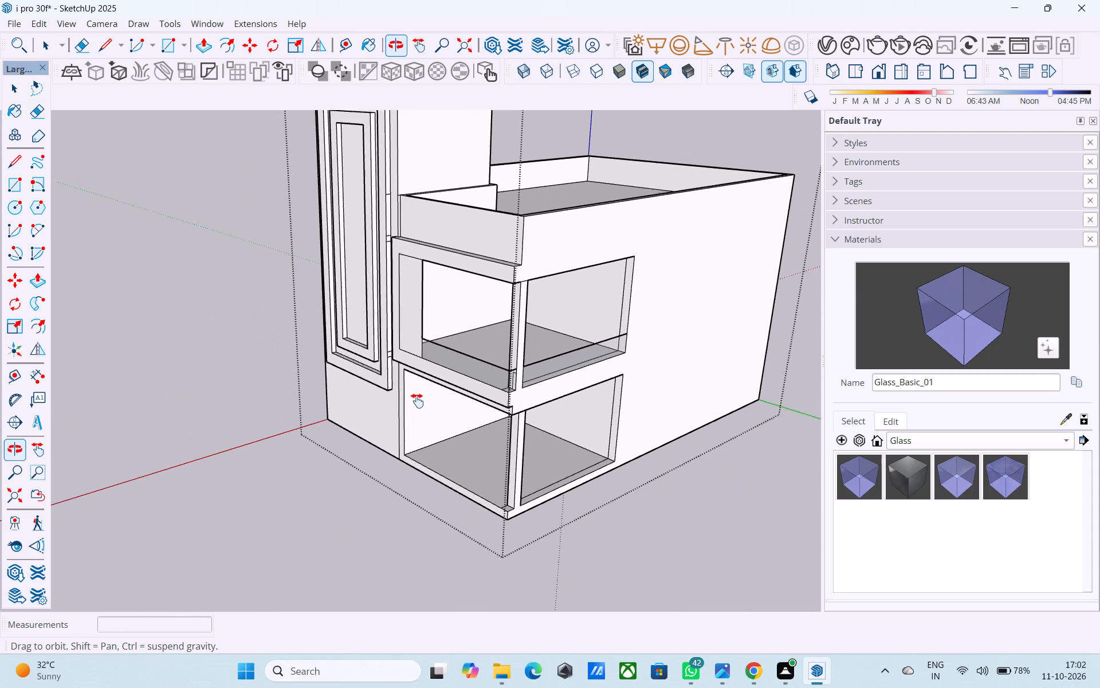
{"action": "middle_click_drag", "start_coordinate": [417, 401], "coordinate": [415, 402]}
{"action": "middle_click_drag", "start_coordinate": [436, 405], "coordinate": [481, 582]}
{"action": "scroll", "coordinate": [493, 431], "scroll_direction": "up", "scroll_amount": 4}
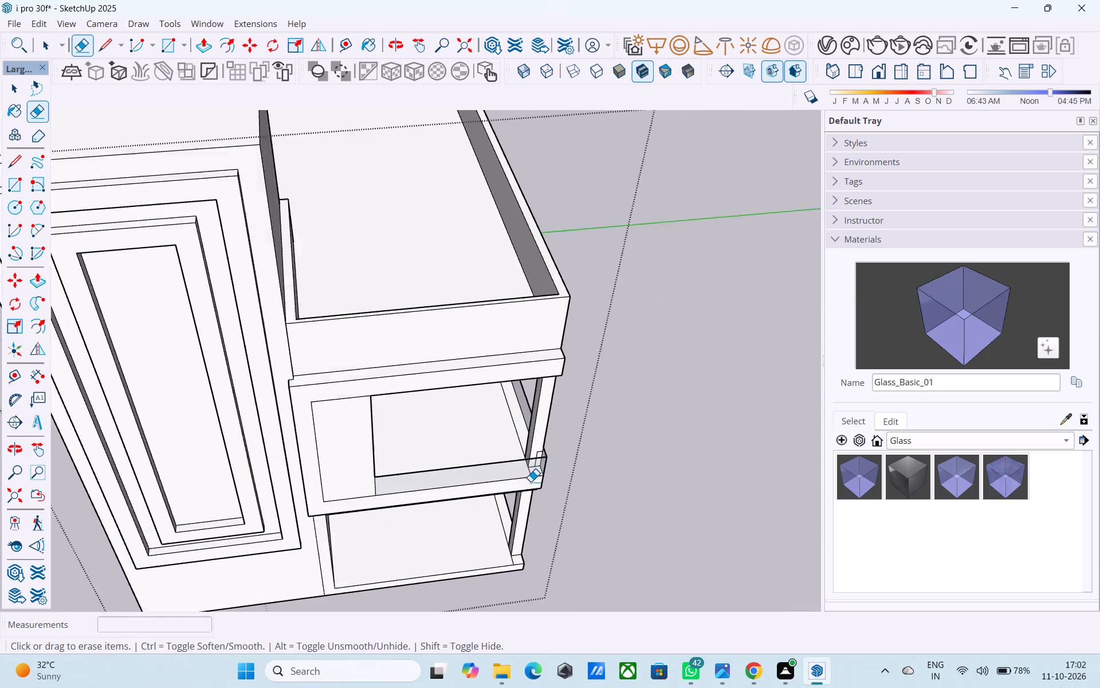
{"action": "scroll", "coordinate": [531, 482], "scroll_direction": "up", "scroll_amount": 8}
{"action": "middle_click_drag", "start_coordinate": [531, 462], "coordinate": [571, 535]}
{"action": "scroll", "coordinate": [551, 445], "scroll_direction": "up", "scroll_amount": 6}
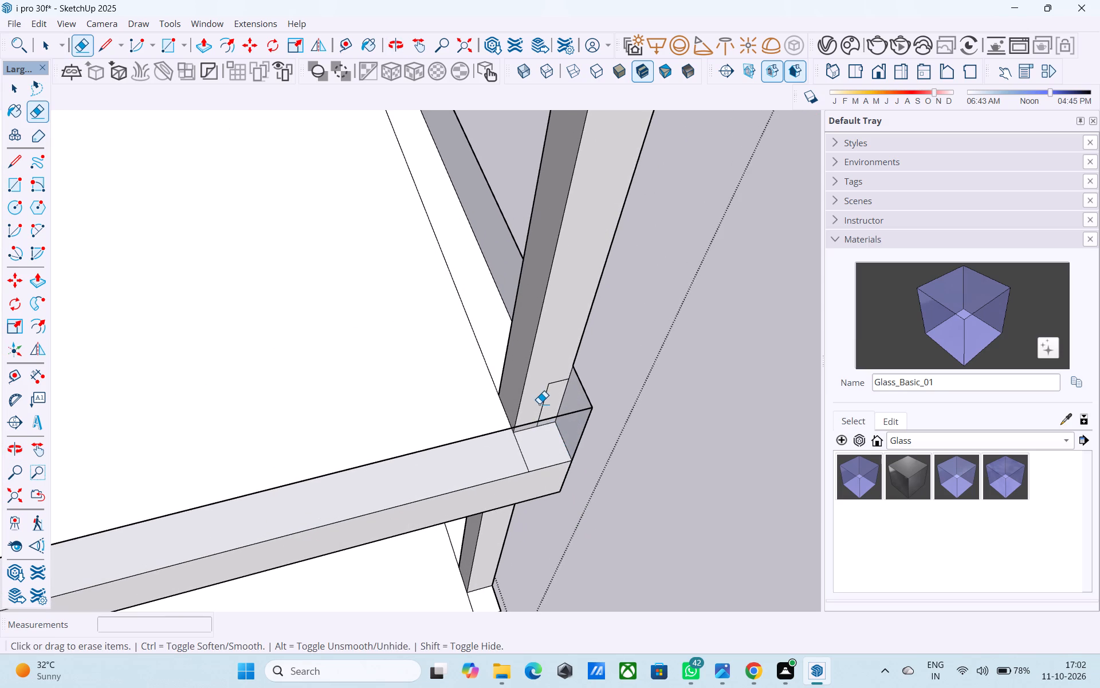
{"action": "left_click", "coordinate": [543, 397]}
{"action": "left_click", "coordinate": [552, 385]}
{"action": "middle_click_drag", "start_coordinate": [516, 430], "coordinate": [532, 476]}
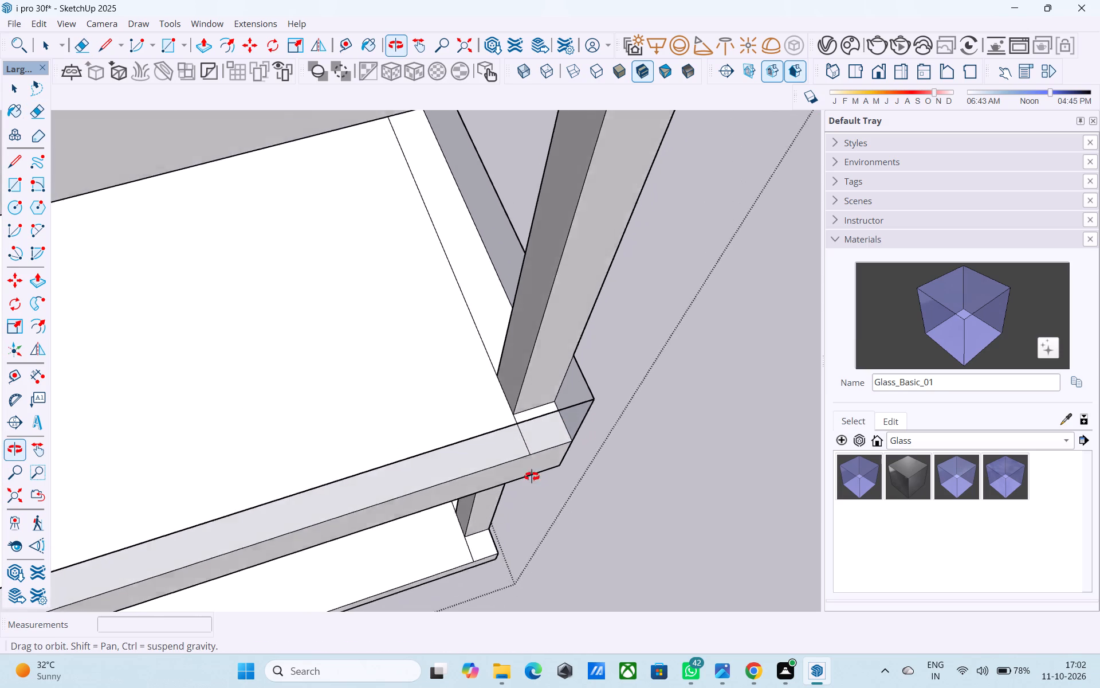
{"action": "middle_click_drag", "start_coordinate": [532, 476], "coordinate": [529, 510]}
{"action": "left_click", "coordinate": [518, 413]}
{"action": "key", "text": "space"}
{"action": "scroll", "coordinate": [515, 426], "scroll_direction": "down", "scroll_amount": 5}
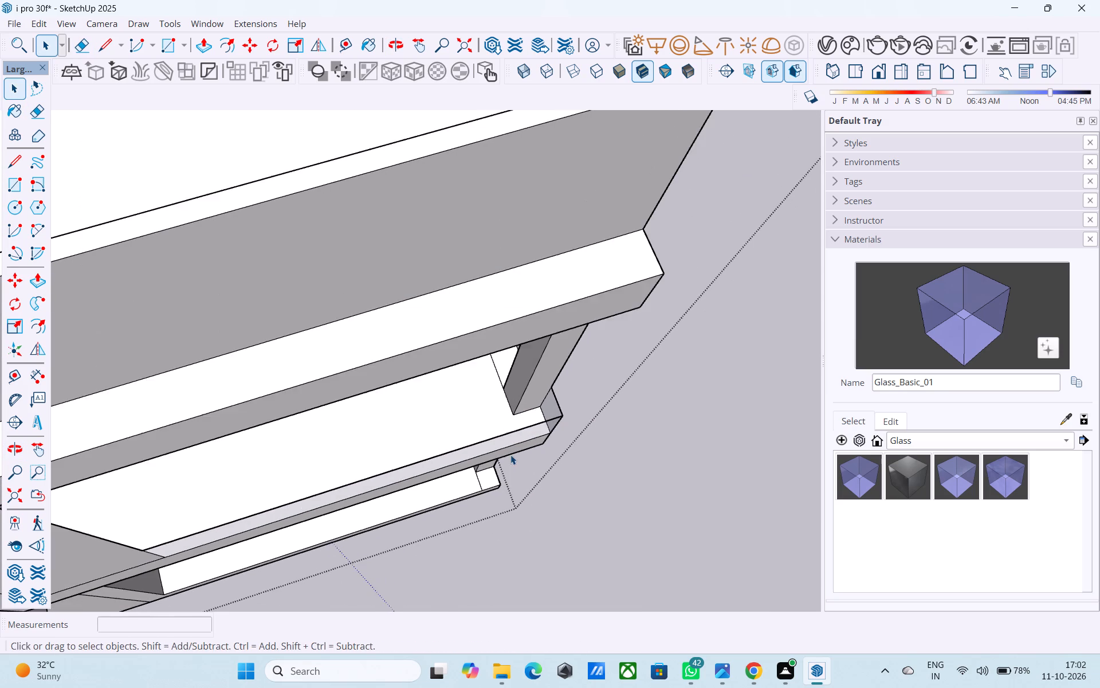
Lower the roof parapet by pushing its top face down 2'.
{"action": "scroll", "coordinate": [505, 455], "scroll_direction": "down", "scroll_amount": 5}
{"action": "middle_click_drag", "start_coordinate": [531, 419], "coordinate": [463, 241]}
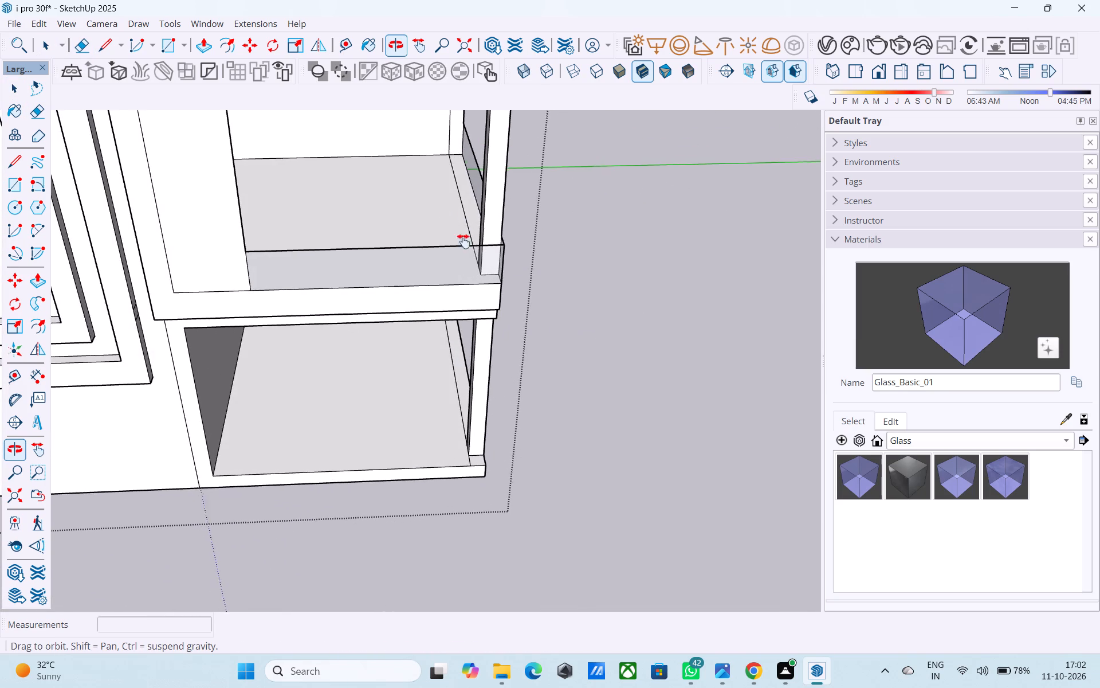
{"action": "middle_click_drag", "start_coordinate": [463, 241], "coordinate": [449, 240]}
{"action": "scroll", "coordinate": [455, 244], "scroll_direction": "down", "scroll_amount": 7}
{"action": "middle_click_drag", "start_coordinate": [480, 282], "coordinate": [514, 368], "text": "shift"}
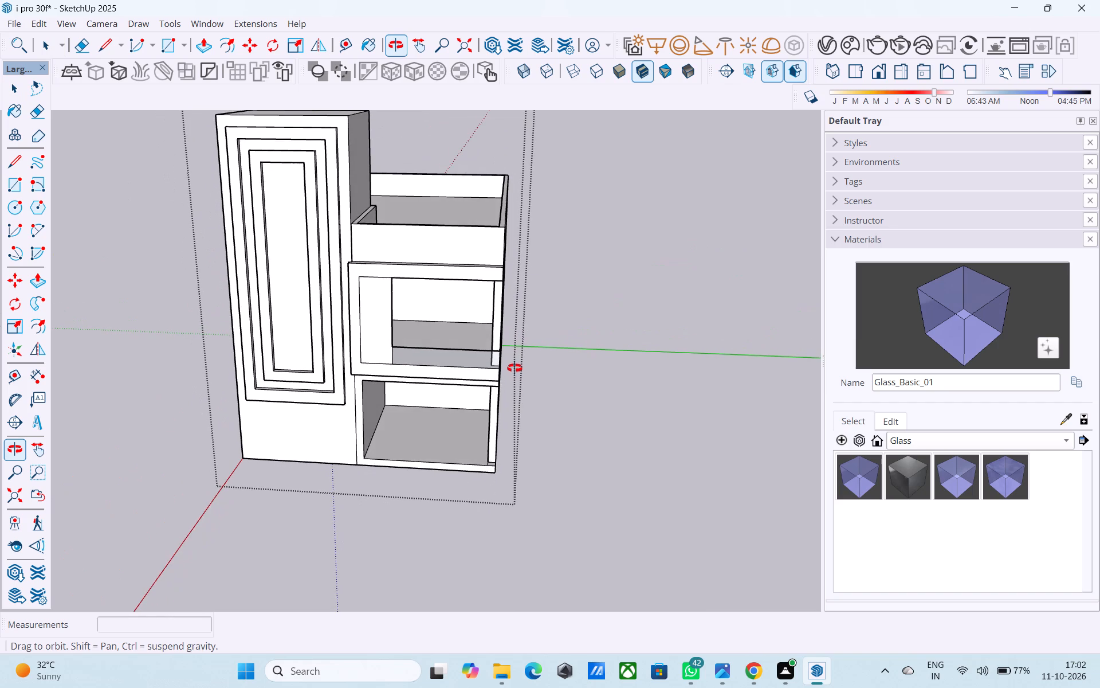
{"action": "middle_click_drag", "start_coordinate": [514, 368], "coordinate": [575, 394], "text": "shift"}
{"action": "middle_click_drag", "start_coordinate": [553, 349], "coordinate": [591, 381]}
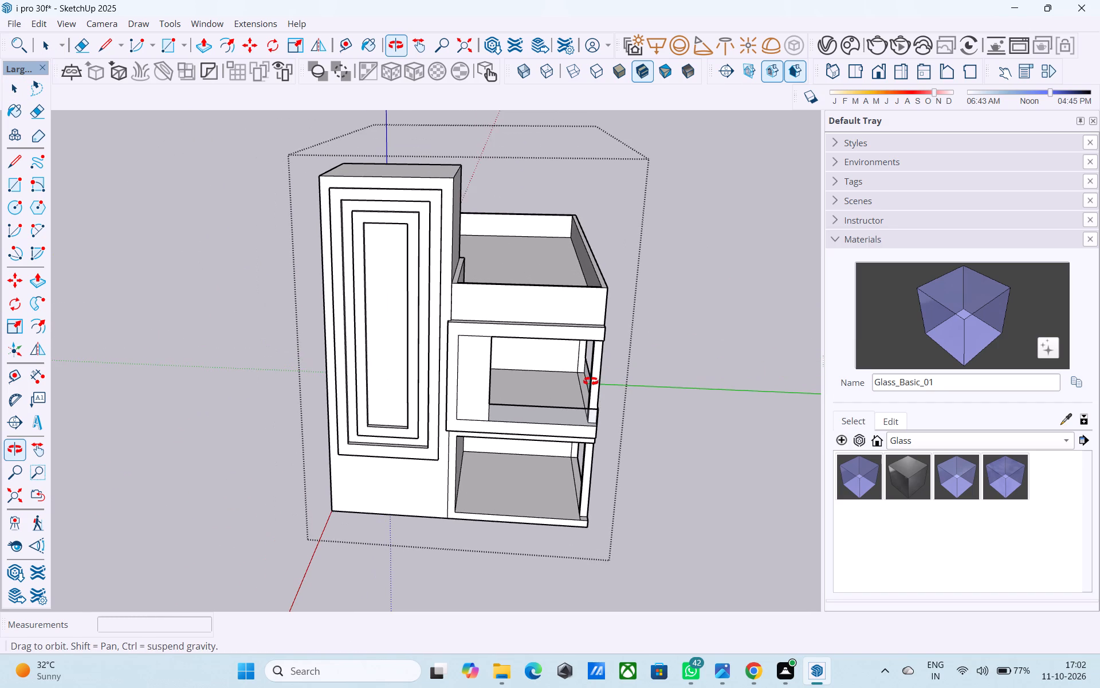
{"action": "middle_click_drag", "start_coordinate": [591, 381], "coordinate": [587, 381]}
{"action": "scroll", "coordinate": [514, 354], "scroll_direction": "up", "scroll_amount": 4}
{"action": "middle_click", "coordinate": [505, 338], "text": "shift"}
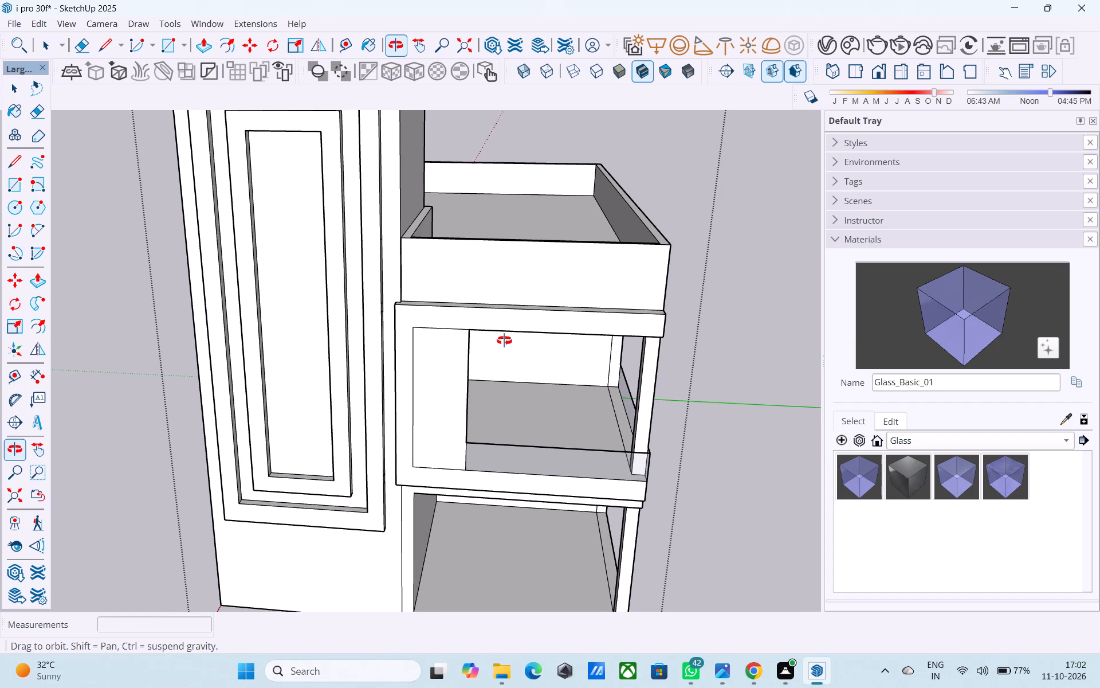
{"action": "scroll", "coordinate": [502, 341], "scroll_direction": "up", "scroll_amount": 4}
{"action": "scroll", "coordinate": [505, 313], "scroll_direction": "down", "scroll_amount": 2}
{"action": "middle_click_drag", "start_coordinate": [516, 330], "coordinate": [476, 480], "text": "shift"}
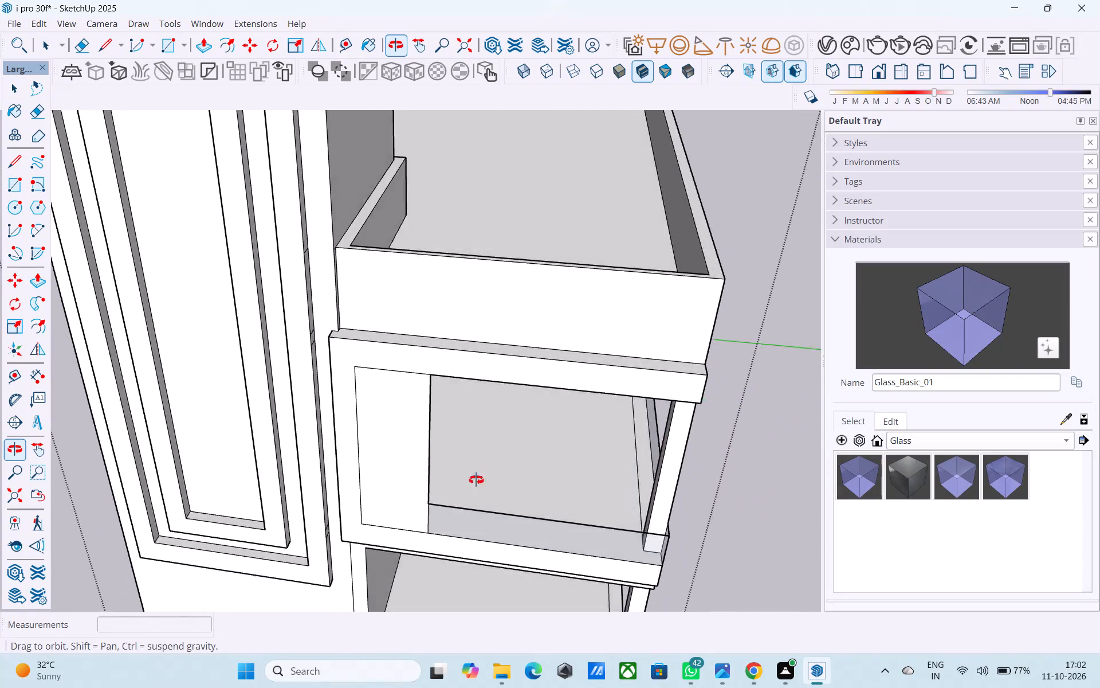
{"action": "middle_click_drag", "start_coordinate": [476, 480], "coordinate": [455, 540], "text": "shift"}
{"action": "middle_click_drag", "start_coordinate": [533, 444], "coordinate": [363, 505], "text": "shift"}
{"action": "scroll", "coordinate": [472, 400], "scroll_direction": "up", "scroll_amount": 3}
{"action": "left_click", "coordinate": [480, 395]}
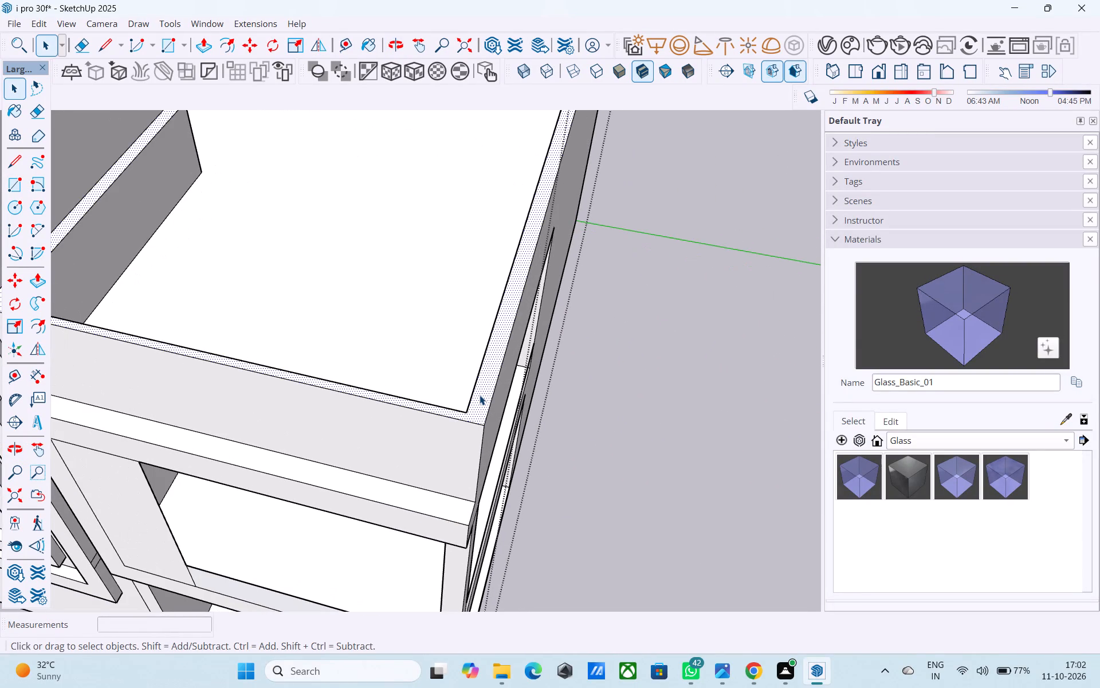
{"action": "key", "text": "p"}
{"action": "left_click", "coordinate": [480, 395]}
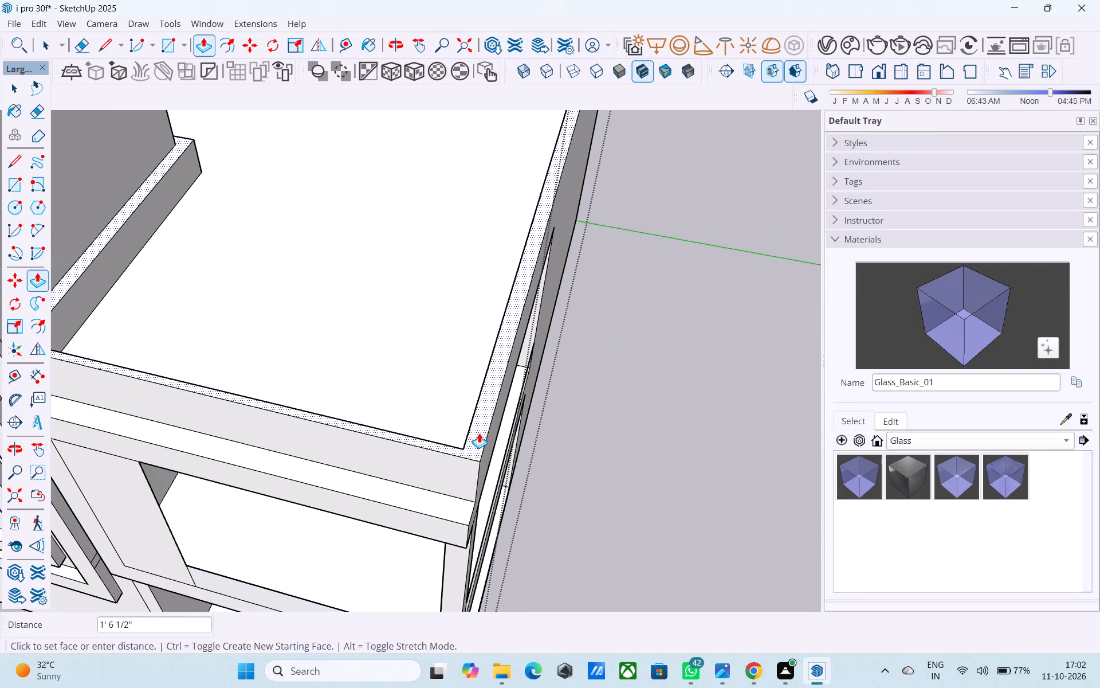
{"action": "type", "text": "2'"}
{"action": "key", "text": "Return"}
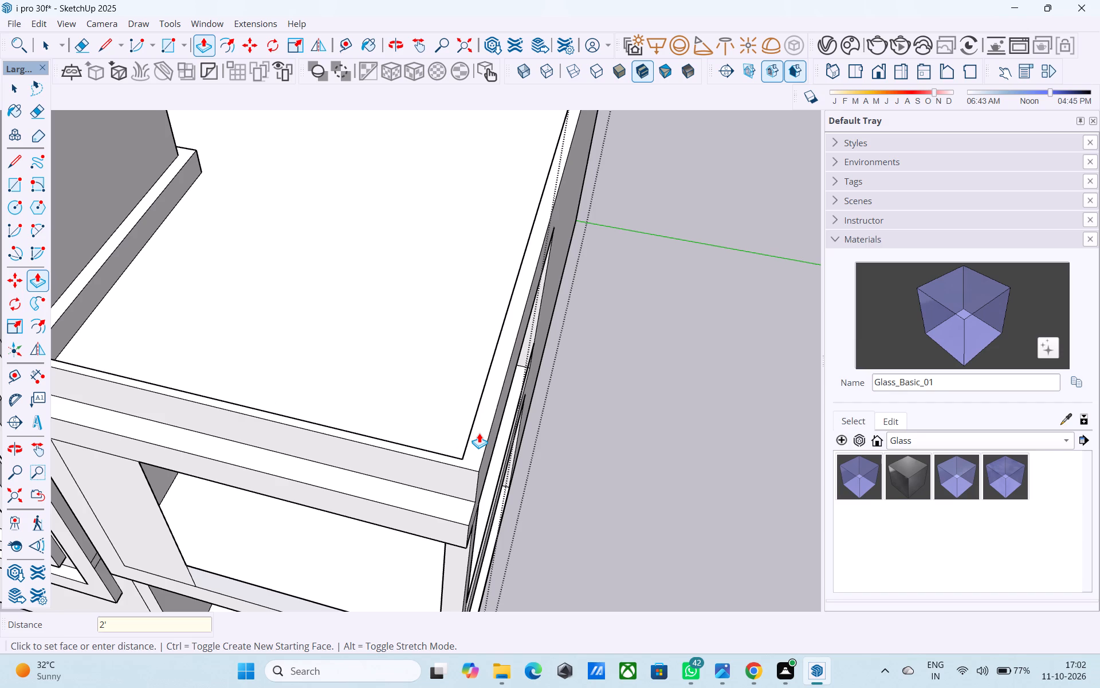
Draw a vertical railing rectangle along the front parapet, from the tower's side edge to the outer front corner.
{"action": "scroll", "coordinate": [469, 441], "scroll_direction": "down", "scroll_amount": 4}
{"action": "middle_click_drag", "start_coordinate": [466, 447], "coordinate": [580, 359]}
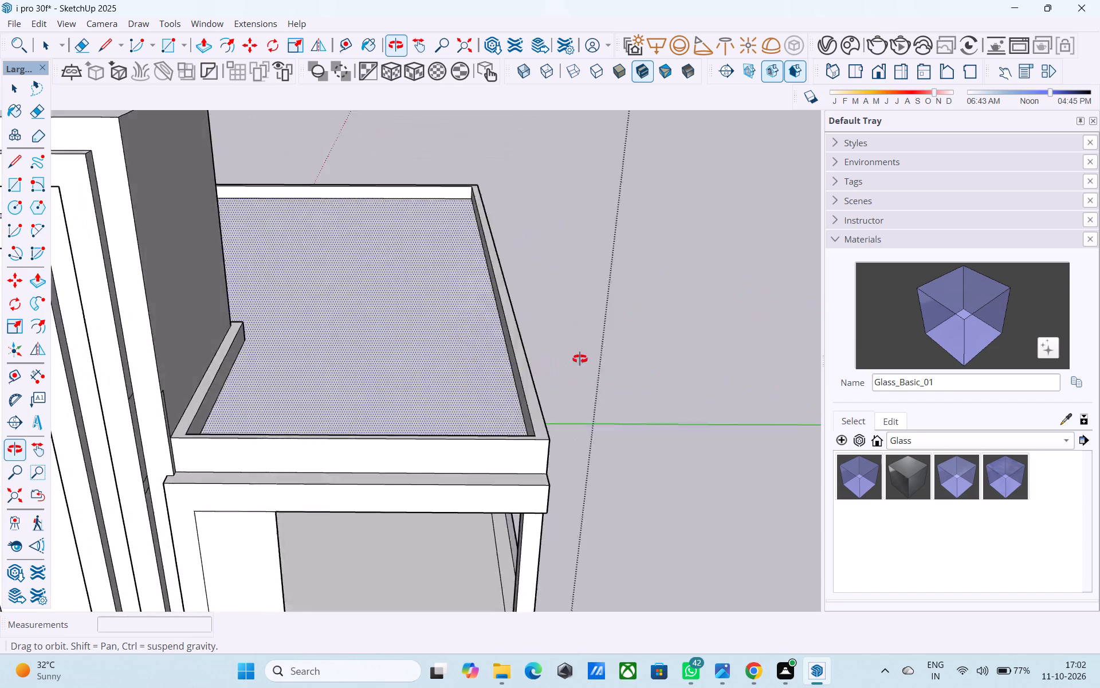
{"action": "middle_click_drag", "start_coordinate": [580, 359], "coordinate": [520, 347]}
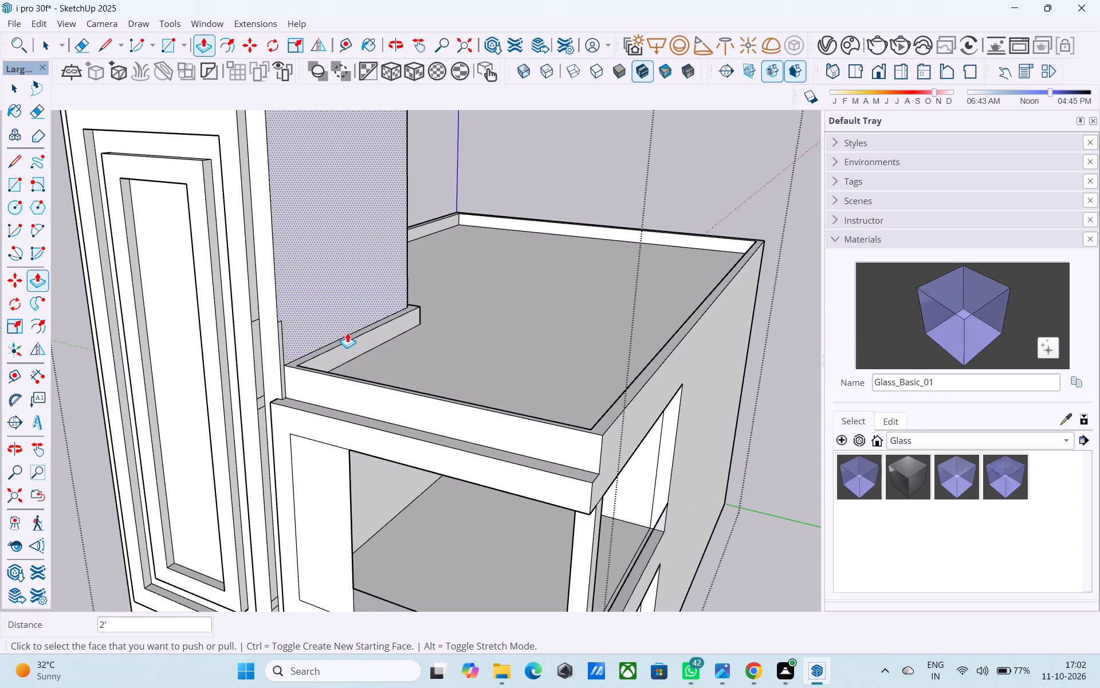
{"action": "key", "text": "r"}
{"action": "left_click", "coordinate": [284, 320]}
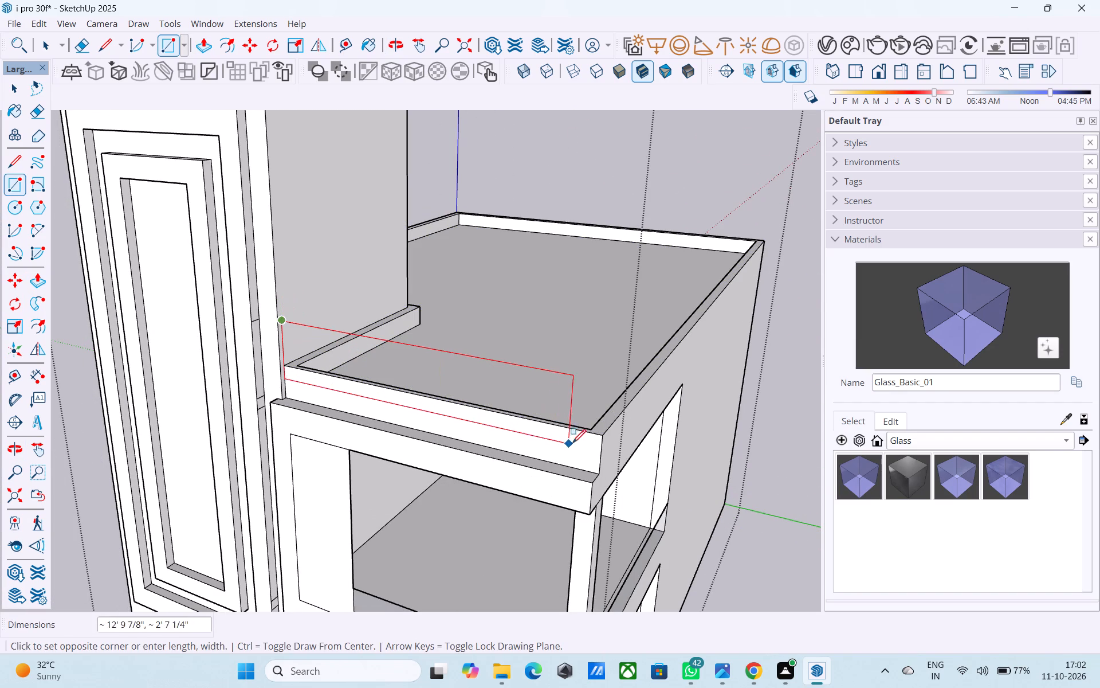
{"action": "left_click", "coordinate": [600, 437]}
Draw a vertical railing rectangle along the long side parapet, from the front railing's upper corner to the rear roof corner.
{"action": "scroll", "coordinate": [600, 437], "scroll_direction": "down", "scroll_amount": 3}
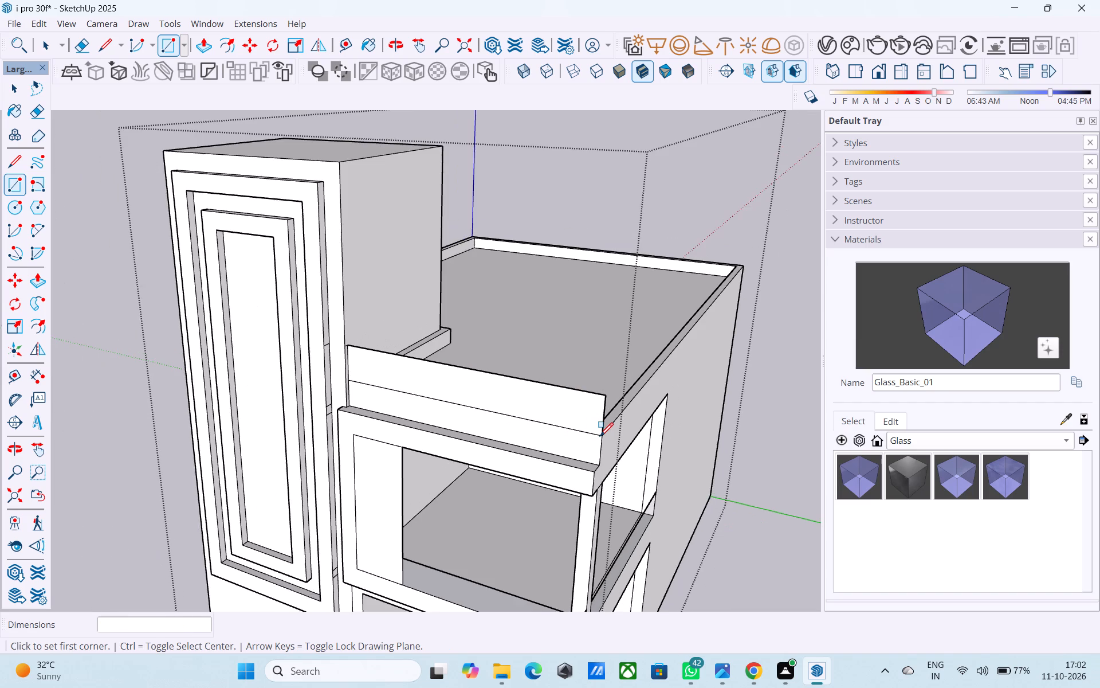
{"action": "scroll", "coordinate": [600, 437], "scroll_direction": "down", "scroll_amount": 1}
{"action": "middle_click_drag", "start_coordinate": [610, 434], "coordinate": [425, 384]}
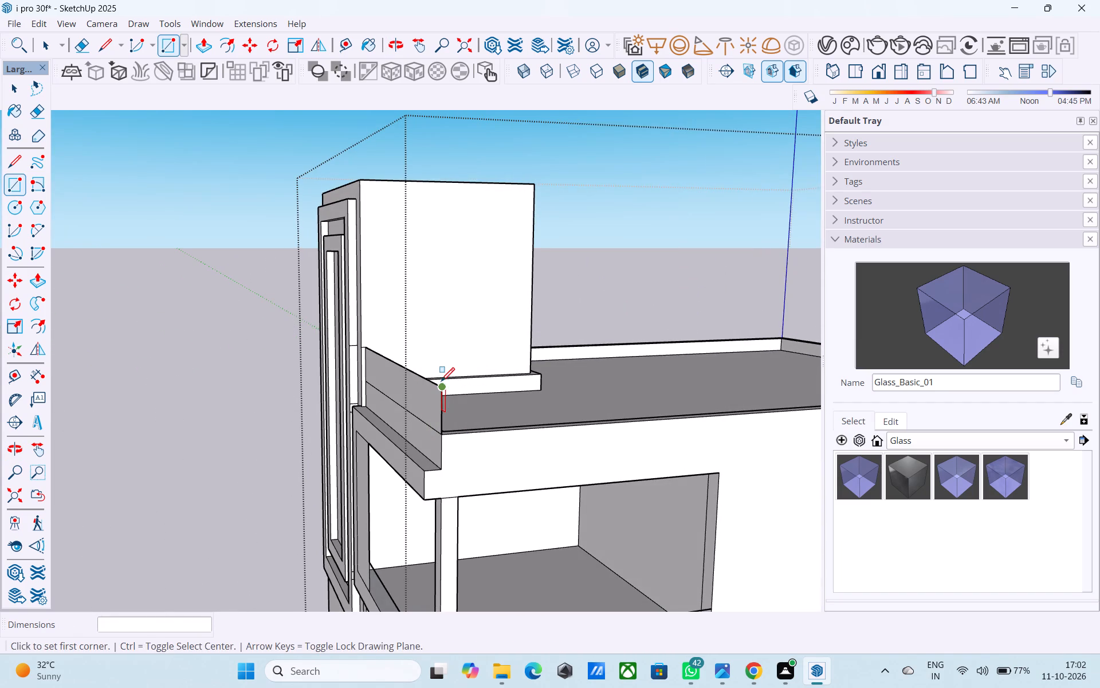
{"action": "left_click", "coordinate": [441, 382]}
{"action": "scroll", "coordinate": [456, 382], "scroll_direction": "down", "scroll_amount": 5}
{"action": "middle_click_drag", "start_coordinate": [584, 385], "coordinate": [282, 427]}
{"action": "middle_click_drag", "start_coordinate": [452, 429], "coordinate": [447, 451]}
{"action": "scroll", "coordinate": [590, 479], "scroll_direction": "up", "scroll_amount": 2}
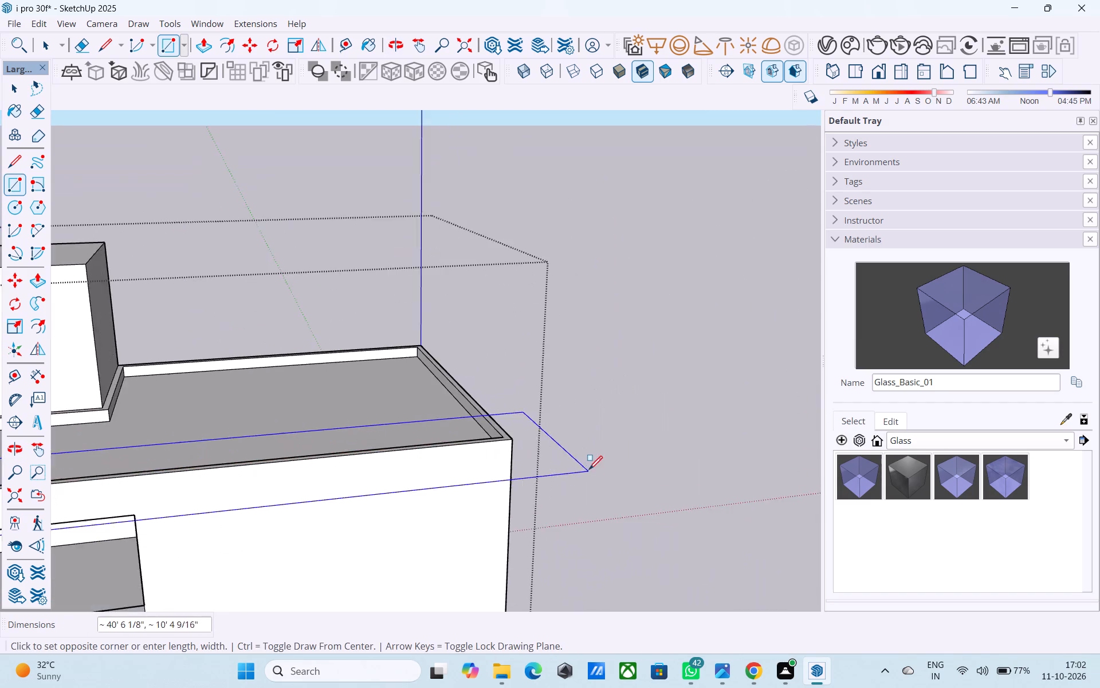
{"action": "scroll", "coordinate": [589, 471], "scroll_direction": "up", "scroll_amount": 3}
{"action": "left_click", "coordinate": [497, 435]}
Paint the front and side roof railings with Glass_Basic_01.
{"action": "scroll", "coordinate": [554, 425], "scroll_direction": "down", "scroll_amount": 5}
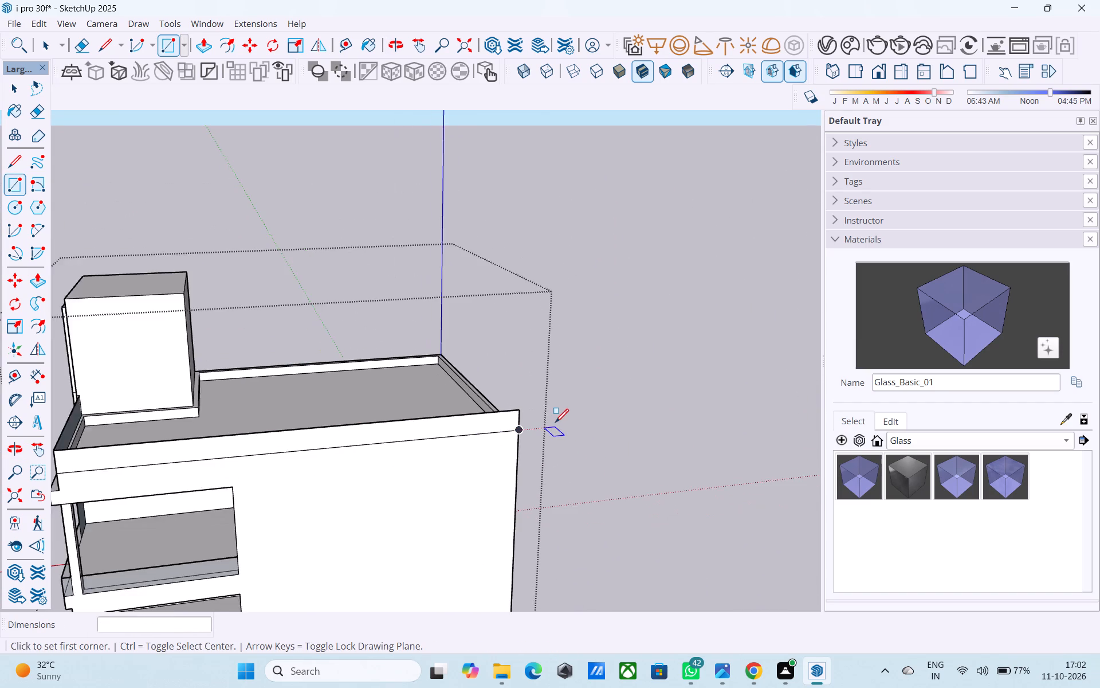
{"action": "scroll", "coordinate": [555, 424], "scroll_direction": "down", "scroll_amount": 2}
{"action": "middle_click_drag", "start_coordinate": [555, 424], "coordinate": [823, 376]}
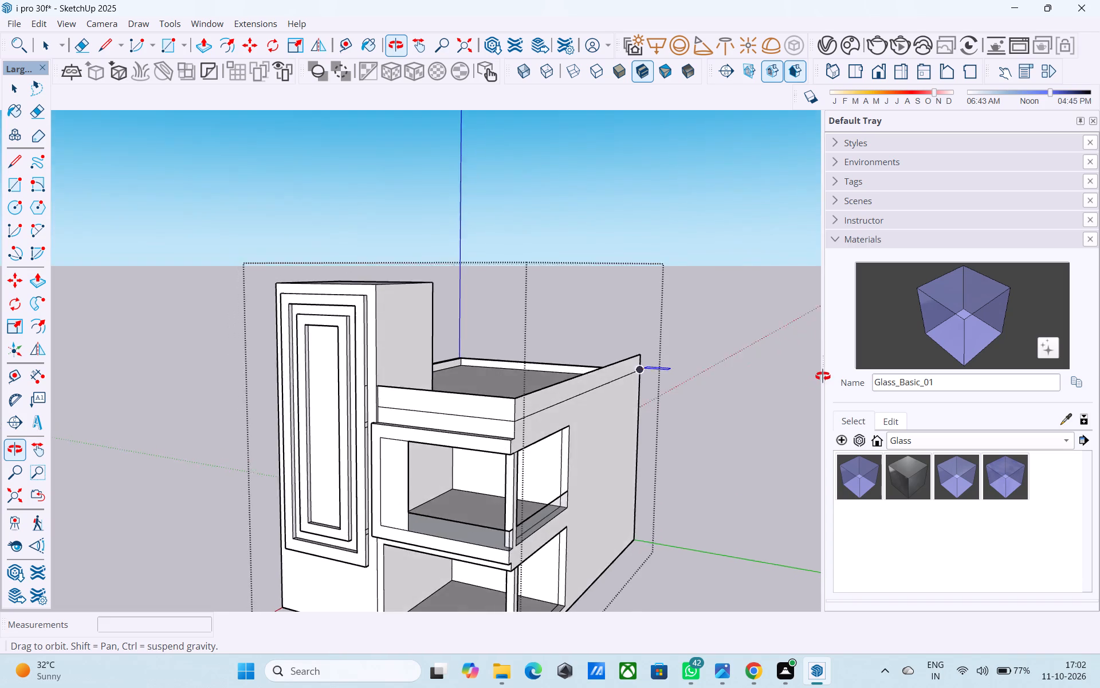
{"action": "middle_click_drag", "start_coordinate": [823, 376], "coordinate": [406, 511]}
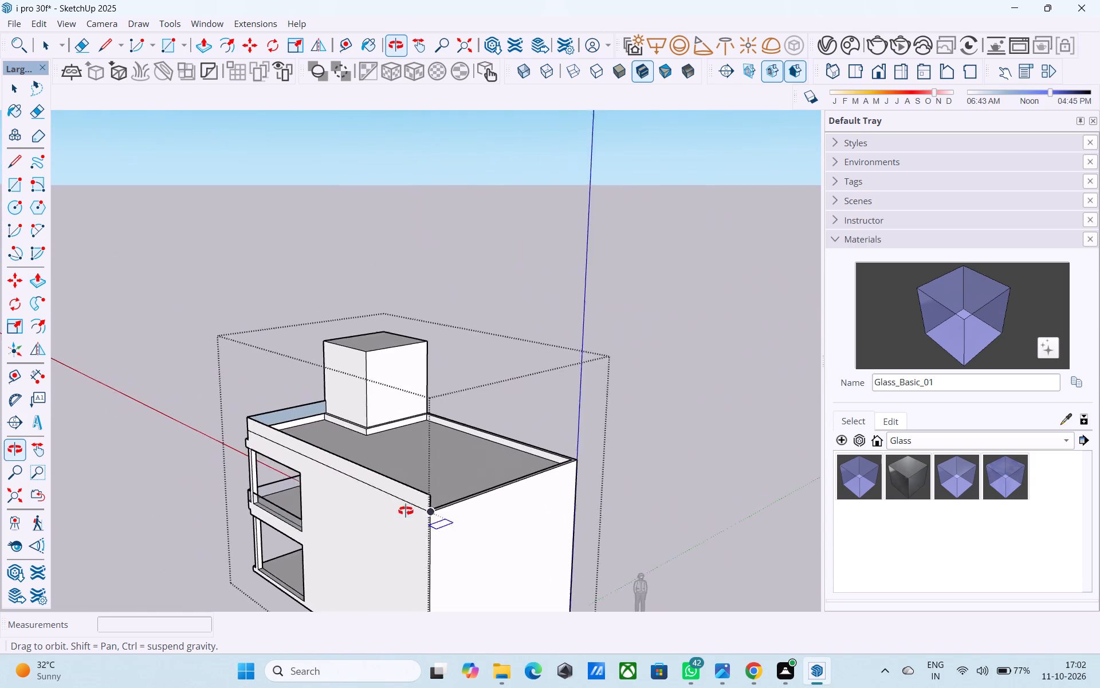
{"action": "middle_click_drag", "start_coordinate": [406, 511], "coordinate": [505, 579]}
{"action": "middle_click_drag", "start_coordinate": [371, 503], "coordinate": [869, 373]}
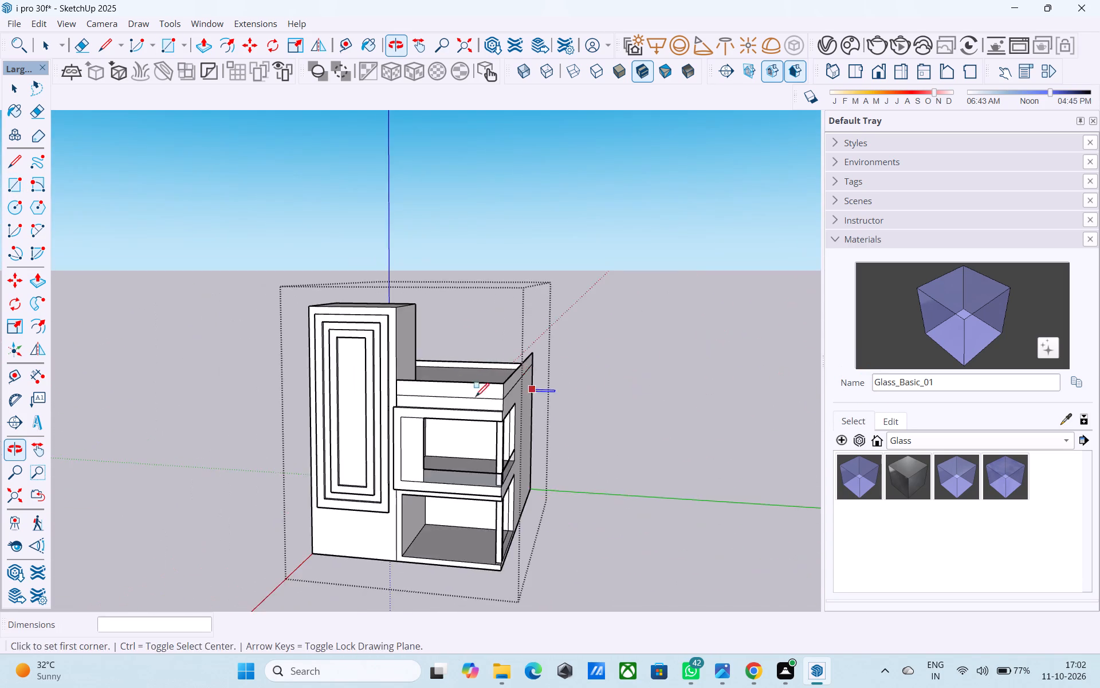
{"action": "middle_click_drag", "start_coordinate": [476, 398], "coordinate": [520, 391]}
{"action": "scroll", "coordinate": [508, 398], "scroll_direction": "up", "scroll_amount": 3}
{"action": "key", "text": "space"}
{"action": "left_click", "coordinate": [997, 320]}
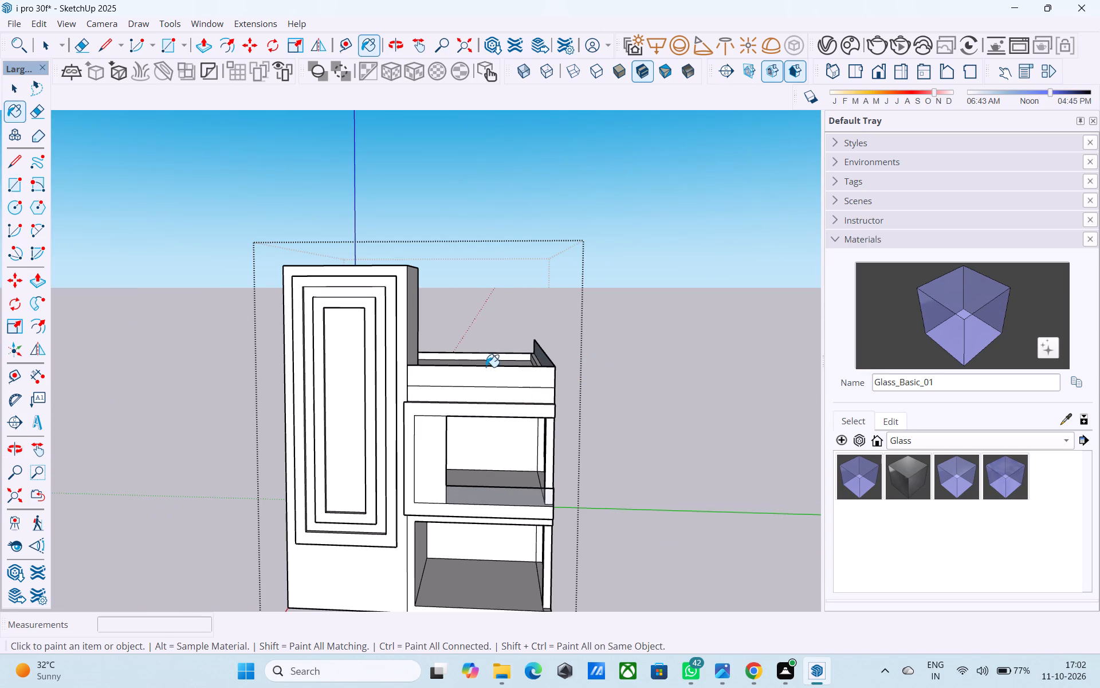
{"action": "left_click", "coordinate": [486, 375]}
{"action": "middle_click_drag", "start_coordinate": [553, 362], "coordinate": [339, 363]}
{"action": "scroll", "coordinate": [339, 363], "scroll_direction": "up", "scroll_amount": 3}
{"action": "left_click", "coordinate": [327, 373]}
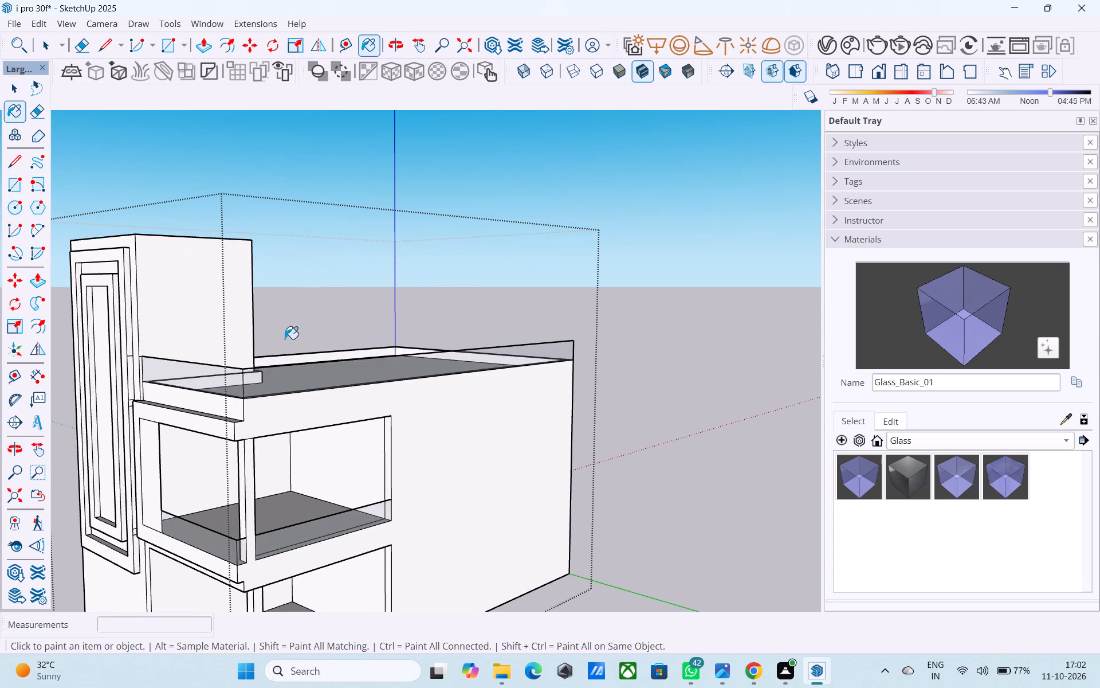
Close and reopen the building group for editing, examining the roof railings and the tower from several sides.
{"action": "middle_click_drag", "start_coordinate": [284, 339], "coordinate": [93, 467]}
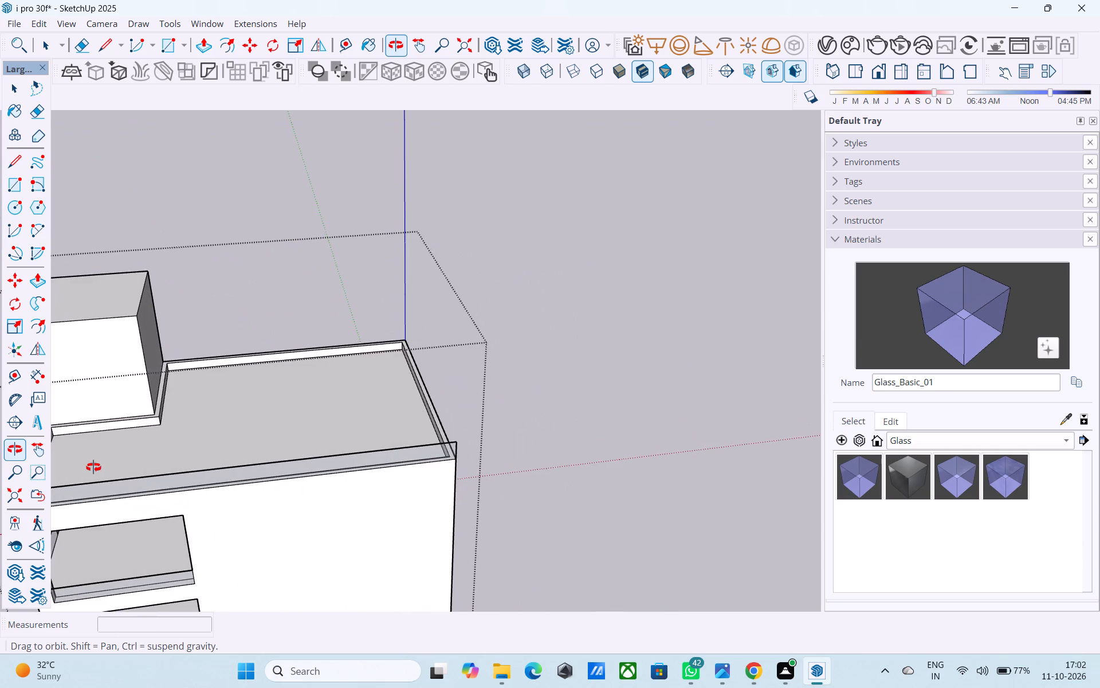
{"action": "middle_click_drag", "start_coordinate": [93, 467], "coordinate": [468, 302]}
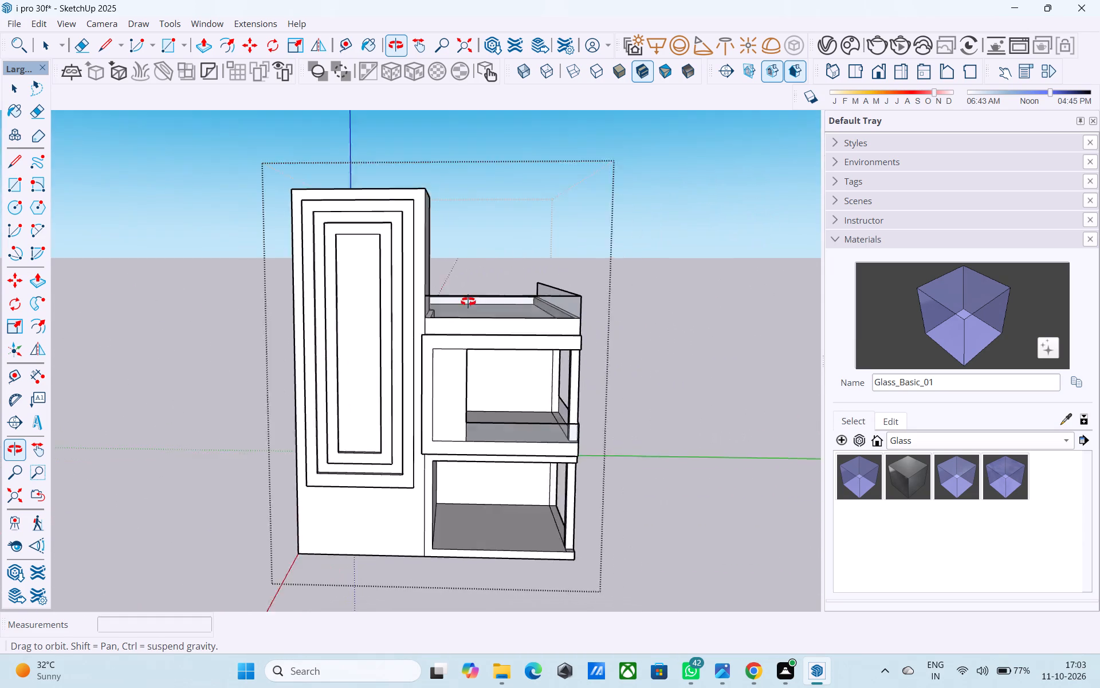
{"action": "middle_click_drag", "start_coordinate": [468, 302], "coordinate": [459, 294]}
{"action": "key", "text": "space"}
{"action": "left_click", "coordinate": [621, 335]}
{"action": "middle_click_drag", "start_coordinate": [509, 343], "coordinate": [540, 347]}
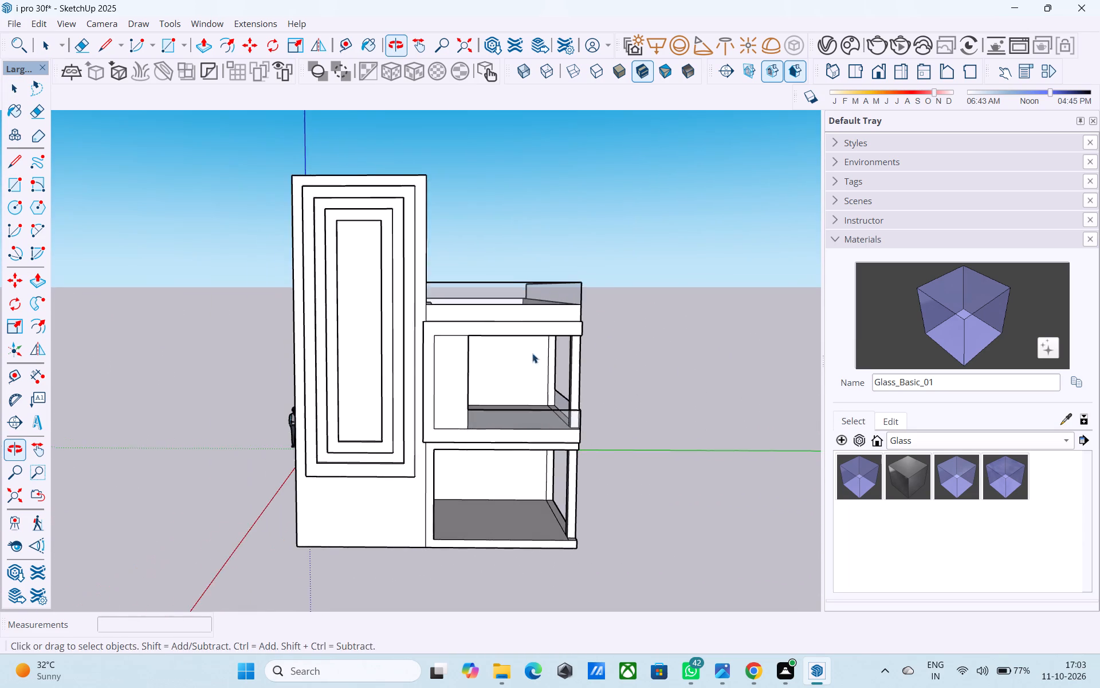
{"action": "double_click", "coordinate": [309, 347]}
{"action": "middle_click_drag", "start_coordinate": [460, 374], "coordinate": [397, 470], "text": "shift"}
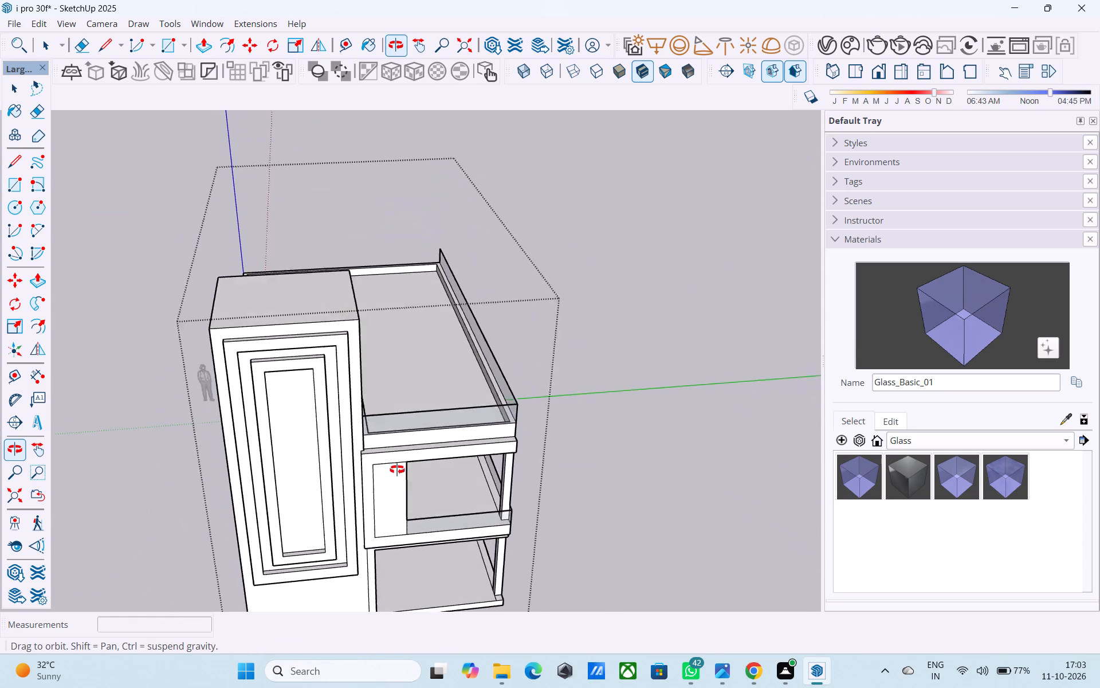
{"action": "middle_click_drag", "start_coordinate": [397, 470], "coordinate": [389, 463], "text": "shift"}
{"action": "scroll", "coordinate": [275, 305], "scroll_direction": "up", "scroll_amount": 8}
{"action": "middle_click_drag", "start_coordinate": [272, 381], "coordinate": [272, 382]}
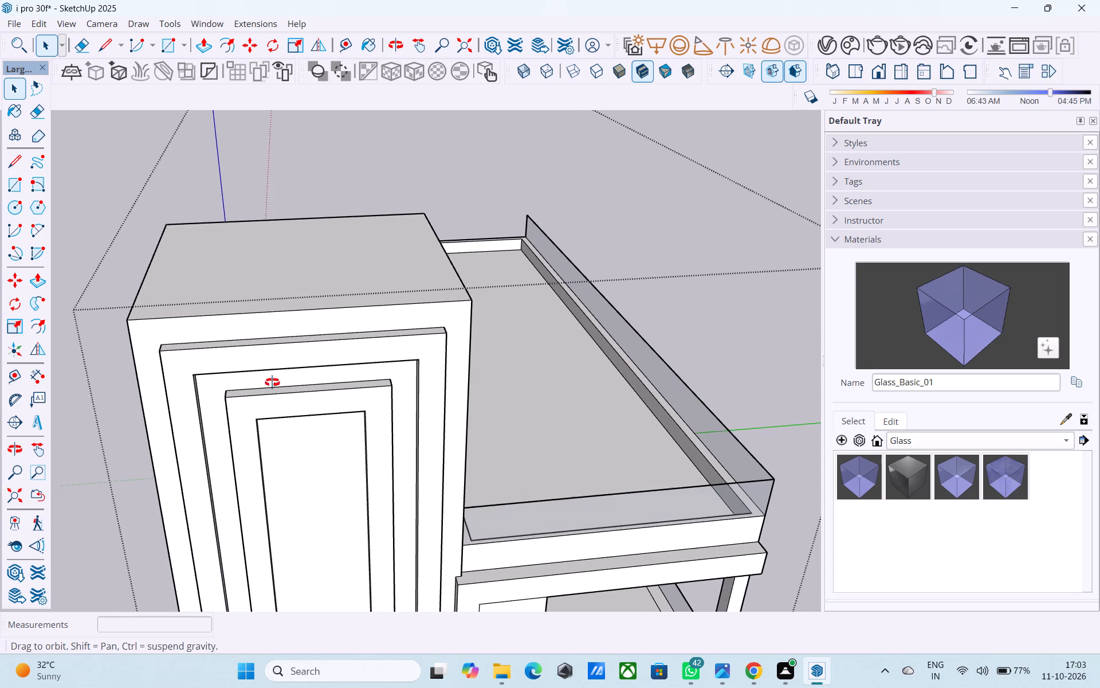
{"action": "middle_click_drag", "start_coordinate": [272, 382], "coordinate": [265, 275]}
{"action": "middle_click_drag", "start_coordinate": [221, 472], "coordinate": [851, 513]}
{"action": "middle_click_drag", "start_coordinate": [654, 505], "coordinate": [575, 487]}
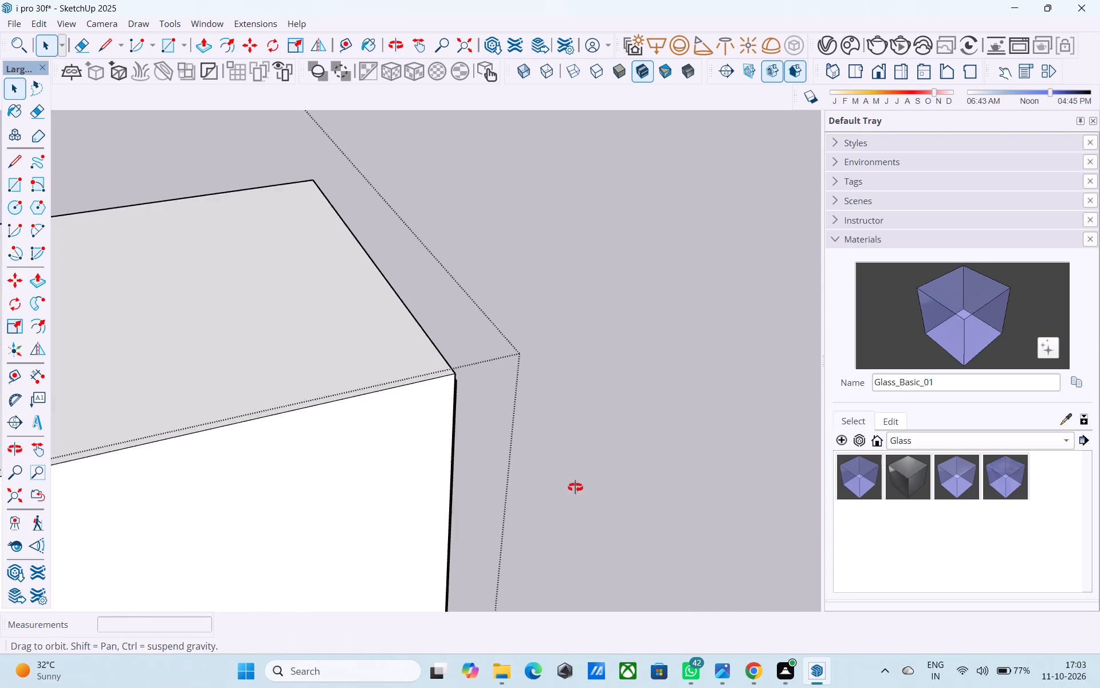
{"action": "middle_click_drag", "start_coordinate": [575, 487], "coordinate": [300, 450]}
{"action": "scroll", "coordinate": [398, 434], "scroll_direction": "down", "scroll_amount": 4}
{"action": "middle_click_drag", "start_coordinate": [421, 440], "coordinate": [228, 370], "text": "shift"}
{"action": "middle_click_drag", "start_coordinate": [404, 456], "coordinate": [397, 359]}
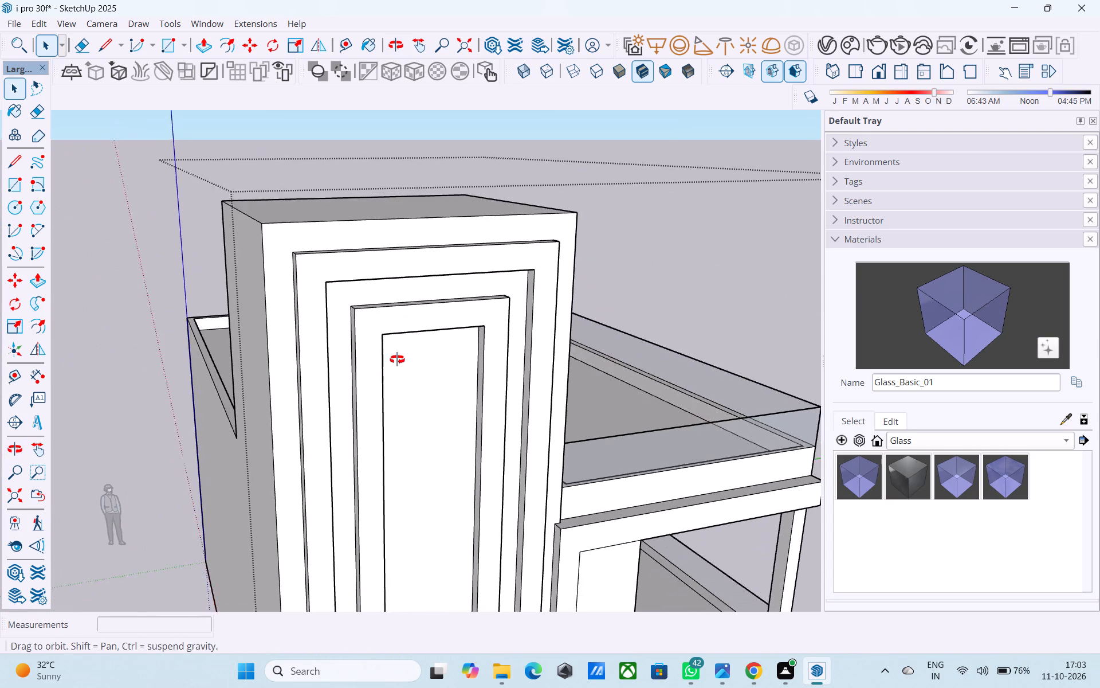
{"action": "middle_click_drag", "start_coordinate": [397, 359], "coordinate": [348, 334]}
{"action": "scroll", "coordinate": [347, 331], "scroll_direction": "down", "scroll_amount": 19}
{"action": "scroll", "coordinate": [380, 334], "scroll_direction": "up", "scroll_amount": 8}
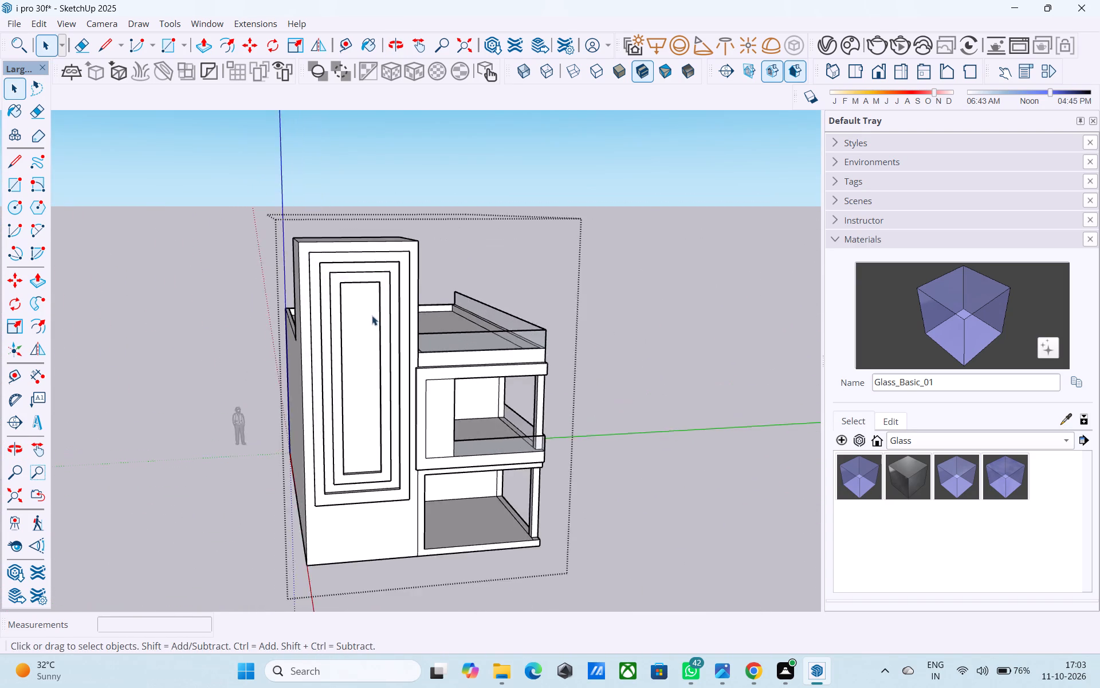
{"action": "scroll", "coordinate": [372, 315], "scroll_direction": "up", "scroll_amount": 2}
Paint the tower's outer front face and the second frame ring inside it with the in-model material ThomThom - Waistcoat2.
{"action": "left_click", "coordinate": [893, 440]}
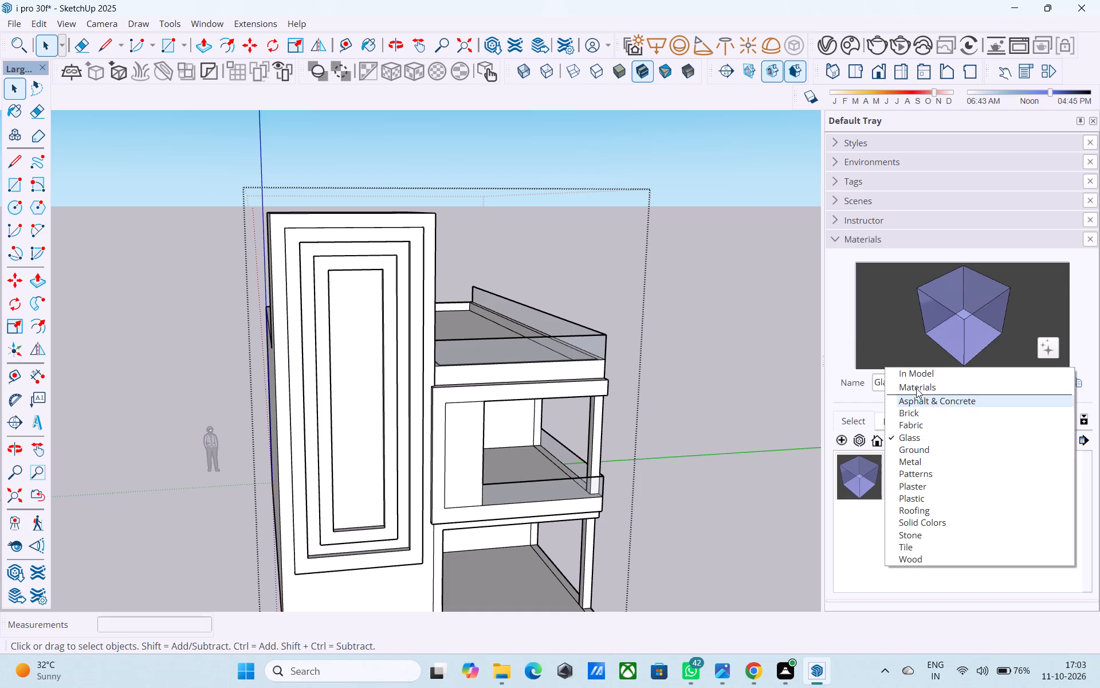
{"action": "left_click", "coordinate": [921, 377]}
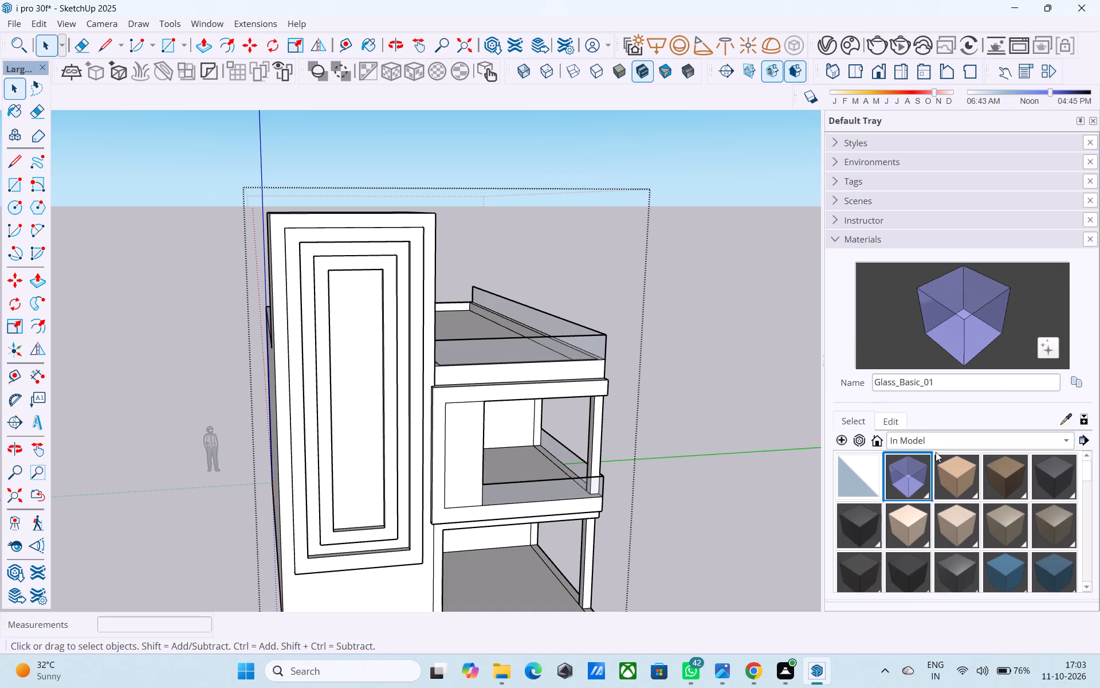
{"action": "scroll", "coordinate": [962, 512], "scroll_direction": "down", "scroll_amount": 6}
{"action": "left_click", "coordinate": [914, 479]}
{"action": "scroll", "coordinate": [354, 260], "scroll_direction": "up", "scroll_amount": 4}
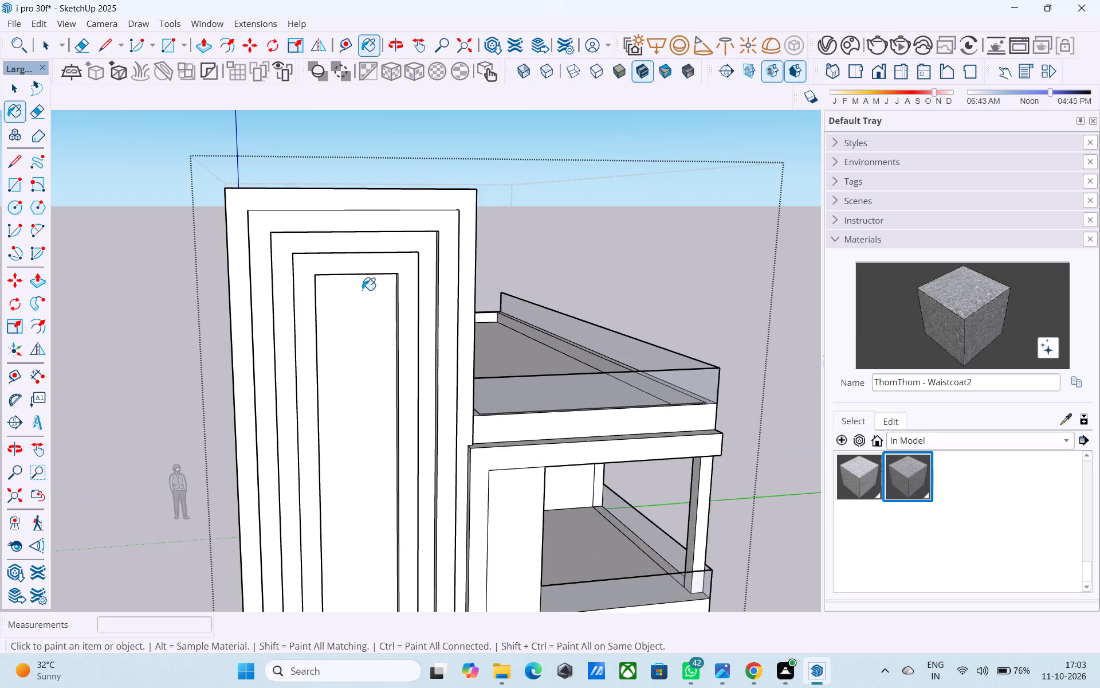
{"action": "scroll", "coordinate": [362, 290], "scroll_direction": "up", "scroll_amount": 2}
{"action": "scroll", "coordinate": [362, 300], "scroll_direction": "down", "scroll_amount": 3}
{"action": "left_click", "coordinate": [347, 248]}
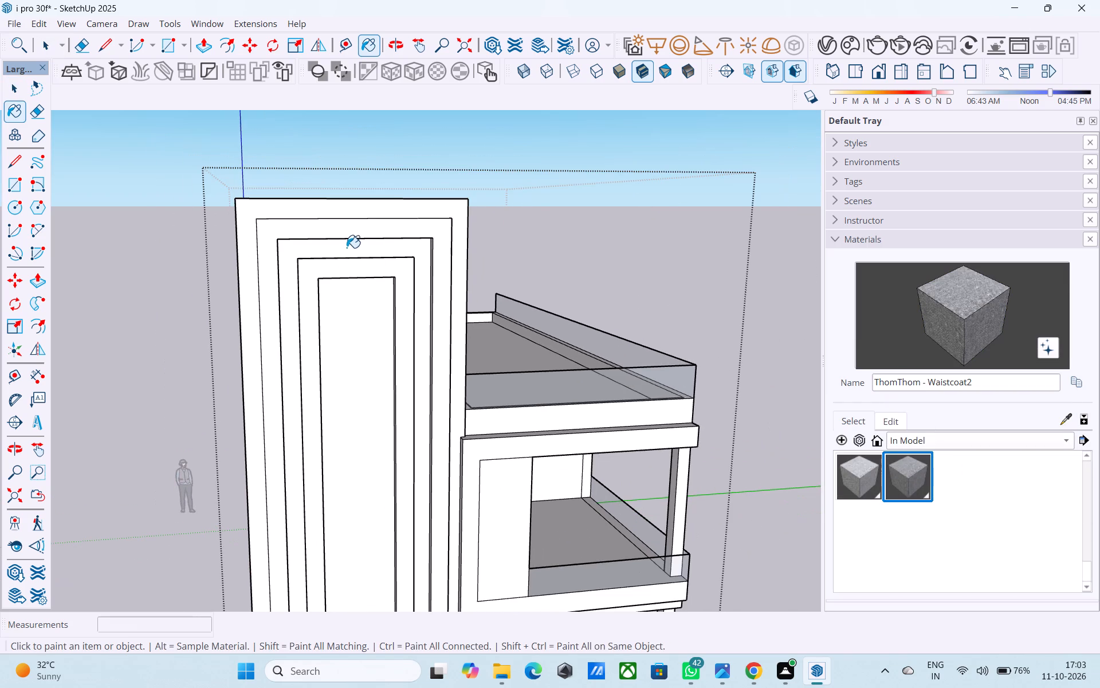
{"action": "left_click", "coordinate": [345, 208]}
{"action": "scroll", "coordinate": [345, 208], "scroll_direction": "down", "scroll_amount": 10}
{"action": "middle_click_drag", "start_coordinate": [367, 283], "coordinate": [404, 307]}
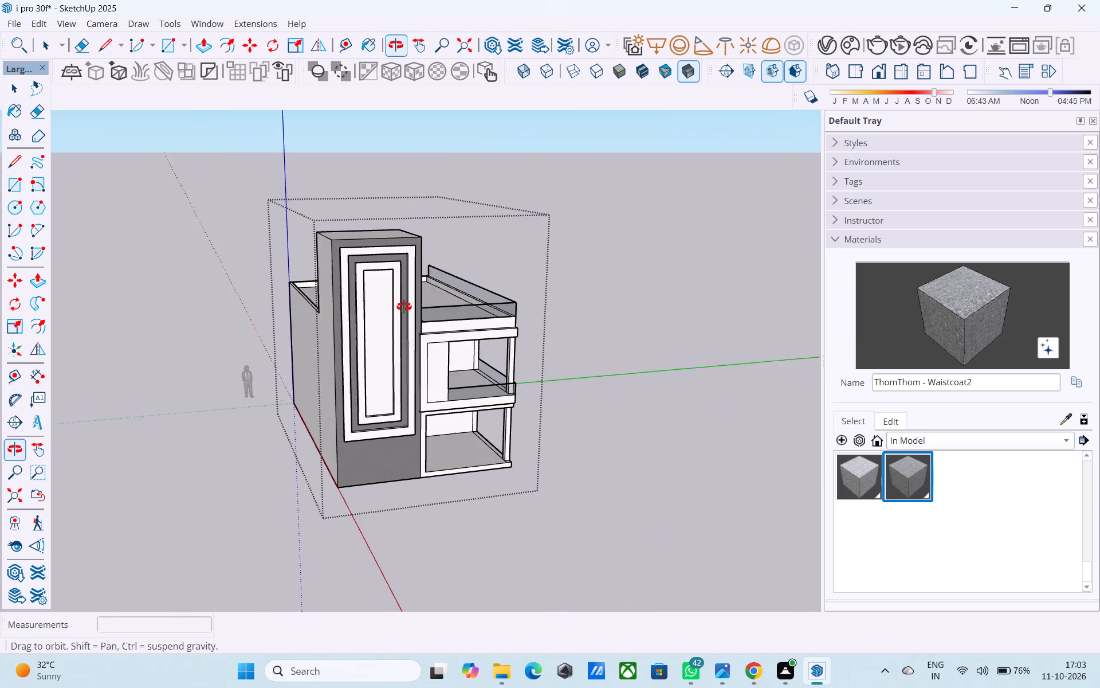
{"action": "middle_click_drag", "start_coordinate": [404, 307], "coordinate": [433, 310]}
{"action": "key", "text": "space"}
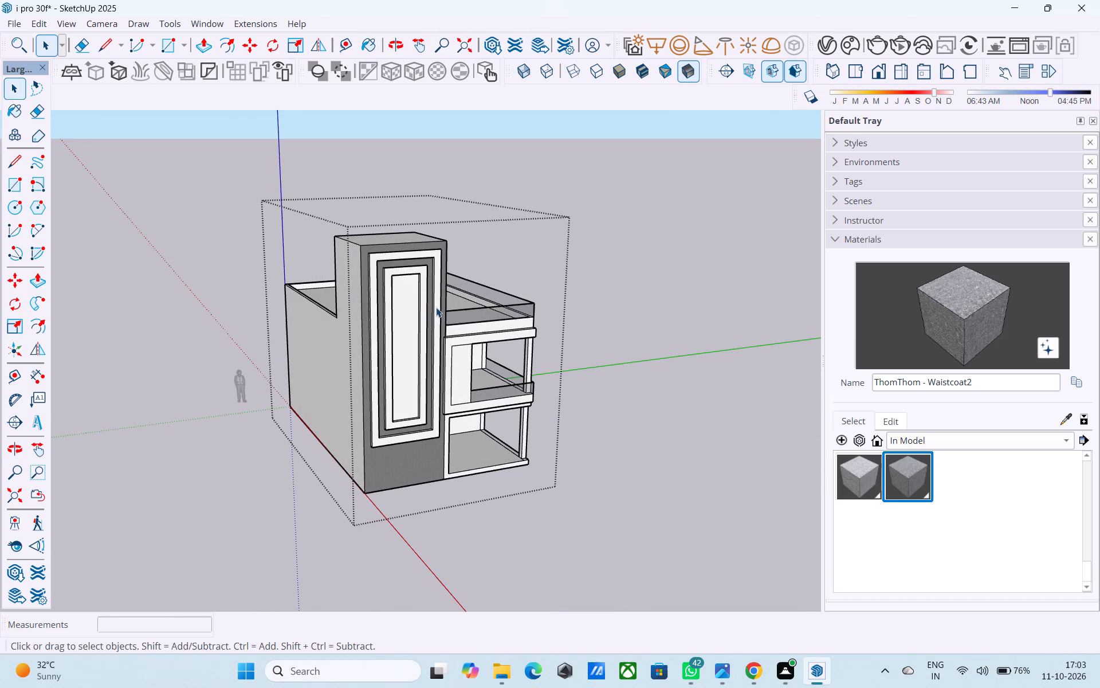
{"action": "middle_click_drag", "start_coordinate": [399, 468], "coordinate": [392, 471]}
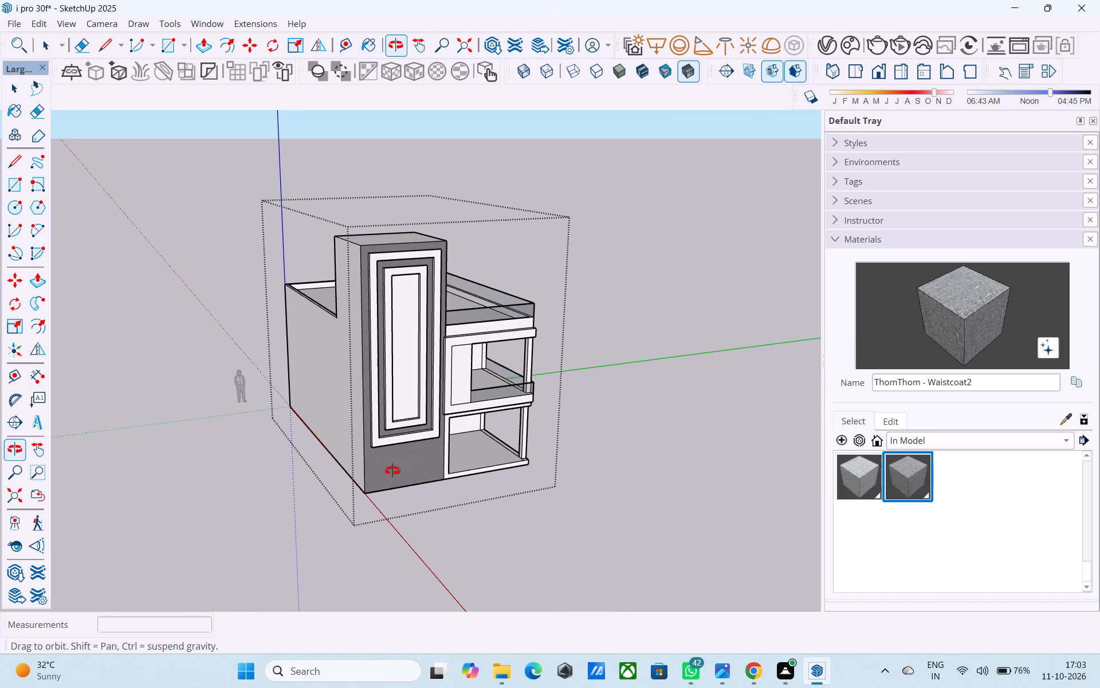
Draw a 4' high rectangle across the top of the tower's innermost recessed panel, starting at its upper corner.
{"action": "middle_click_drag", "start_coordinate": [392, 471], "coordinate": [387, 472]}
{"action": "scroll", "coordinate": [379, 432], "scroll_direction": "up", "scroll_amount": 4}
{"action": "middle_click_drag", "start_coordinate": [390, 335], "coordinate": [278, 406]}
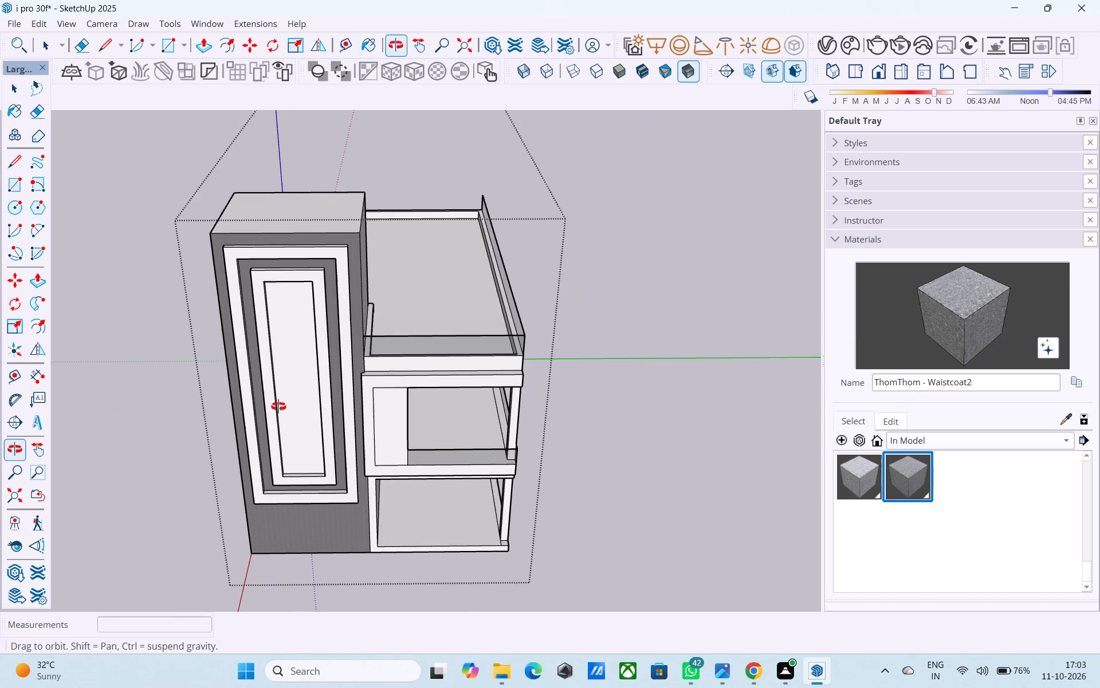
{"action": "middle_click_drag", "start_coordinate": [278, 406], "coordinate": [273, 406]}
{"action": "middle_click_drag", "start_coordinate": [306, 318], "coordinate": [304, 290]}
{"action": "key", "text": "r"}
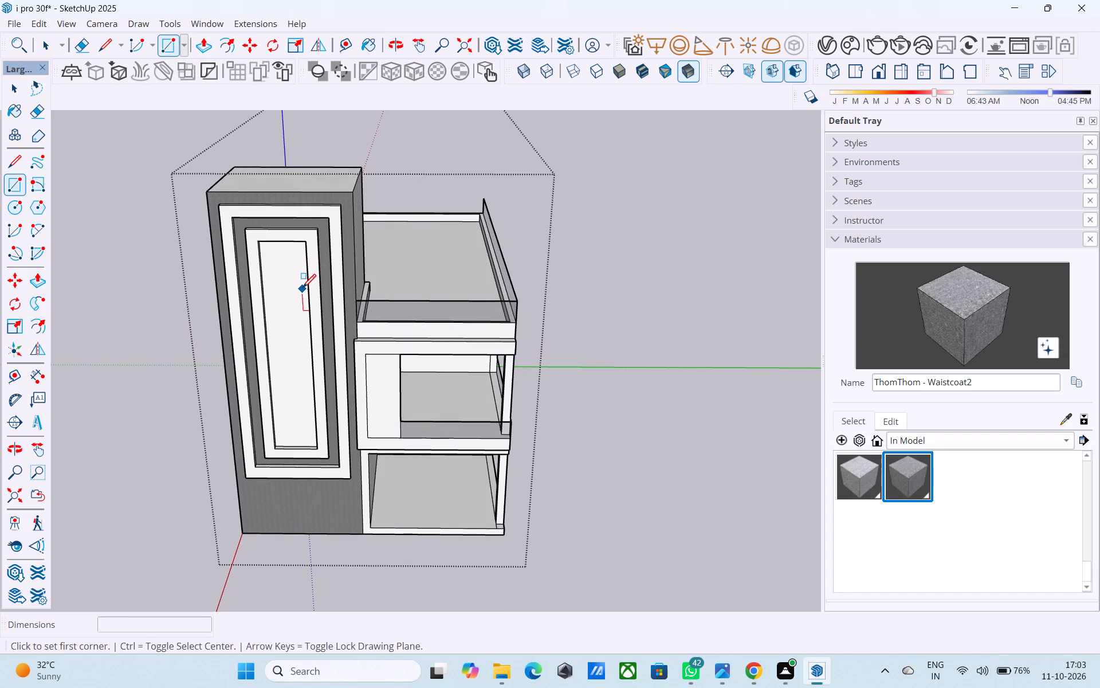
{"action": "middle_click_drag", "start_coordinate": [301, 290], "coordinate": [333, 294], "text": "shift"}
{"action": "scroll", "coordinate": [313, 267], "scroll_direction": "up", "scroll_amount": 7}
{"action": "middle_click_drag", "start_coordinate": [294, 197], "coordinate": [315, 217]}
{"action": "scroll", "coordinate": [323, 327], "scroll_direction": "up", "scroll_amount": 9}
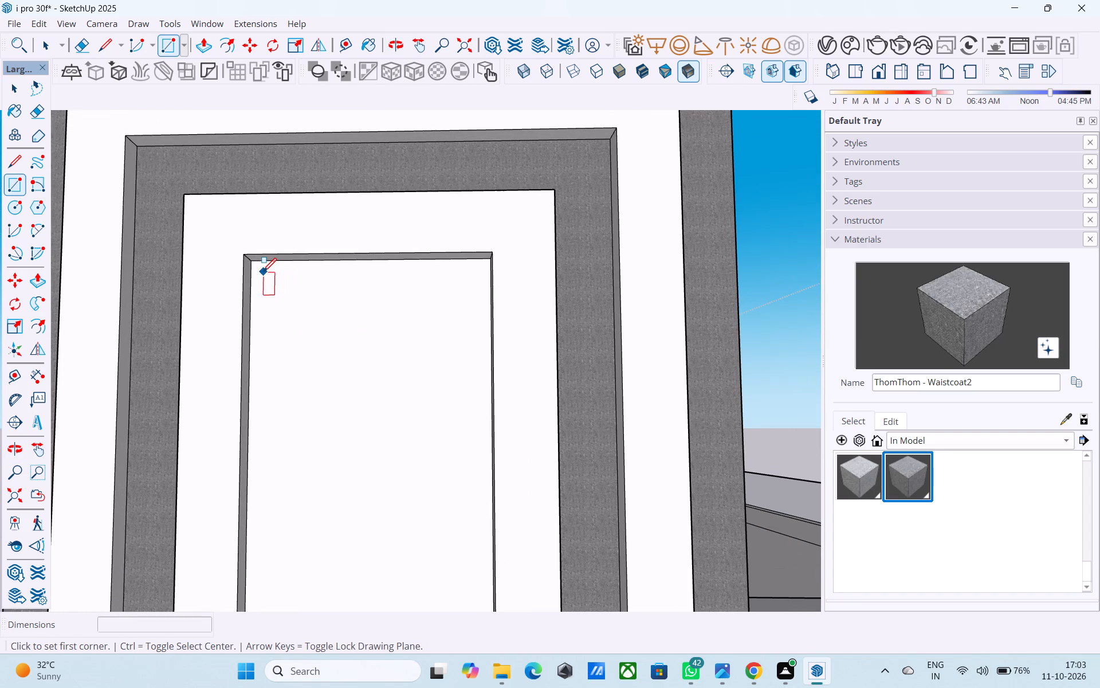
{"action": "left_click", "coordinate": [254, 260]}
{"action": "scroll", "coordinate": [386, 425], "scroll_direction": "down", "scroll_amount": 9}
{"action": "middle_click_drag", "start_coordinate": [429, 467], "coordinate": [438, 386]}
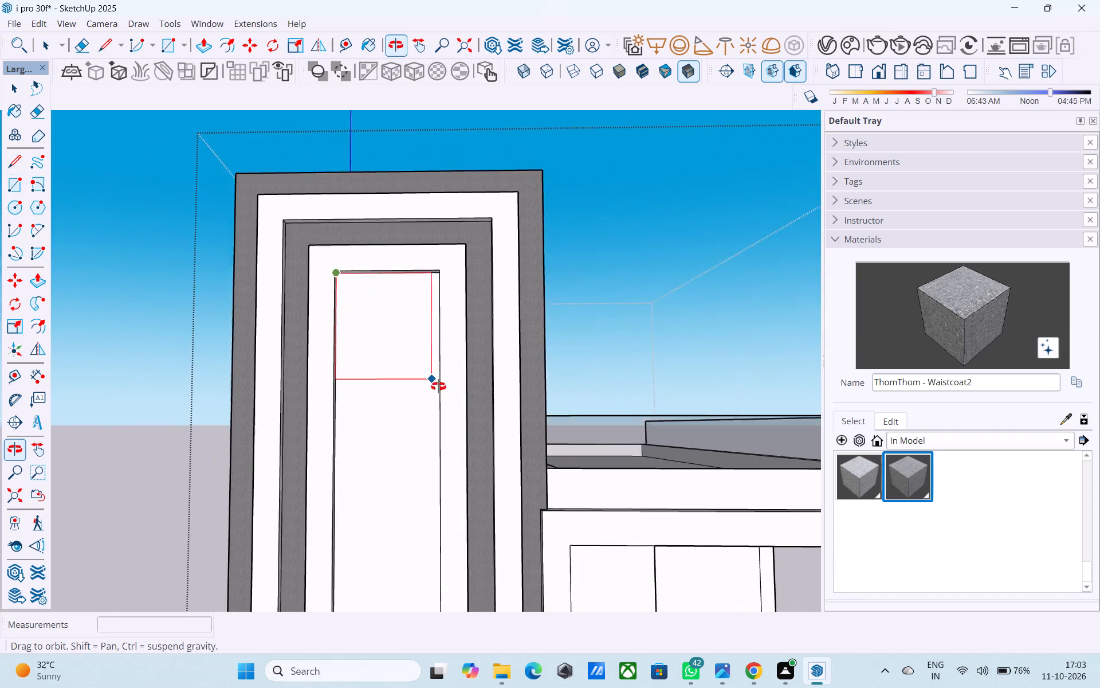
{"action": "middle_click_drag", "start_coordinate": [438, 386], "coordinate": [575, 454]}
{"action": "scroll", "coordinate": [511, 440], "scroll_direction": "up", "scroll_amount": 4}
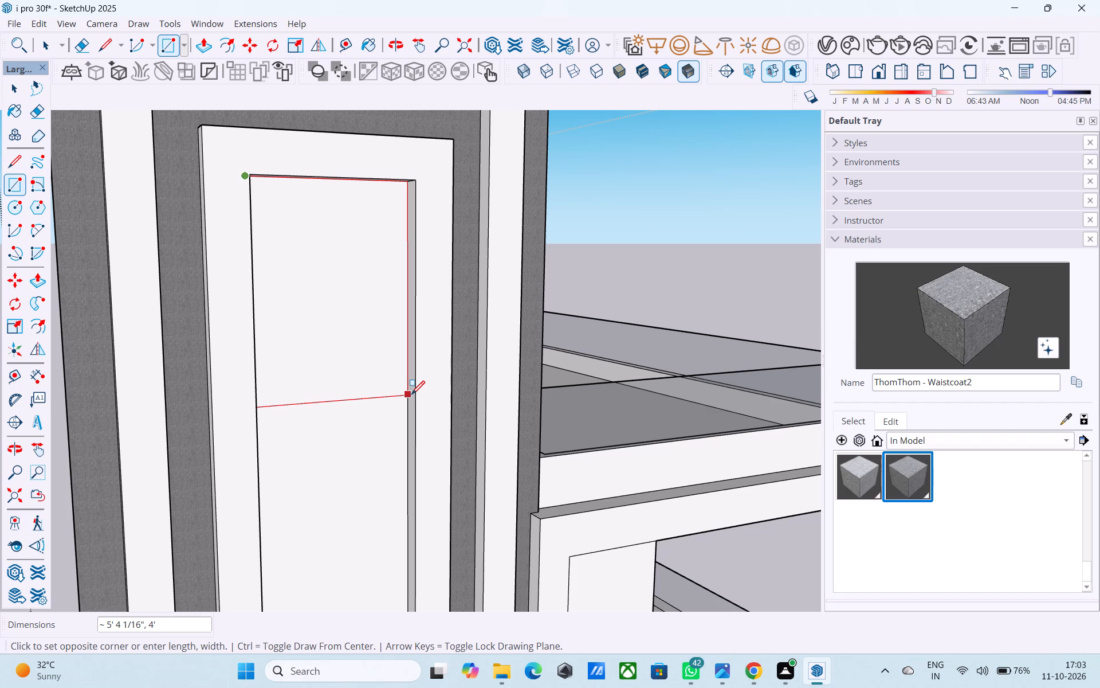
{"action": "type", "text": "4'"}
{"action": "key", "text": "Return"}
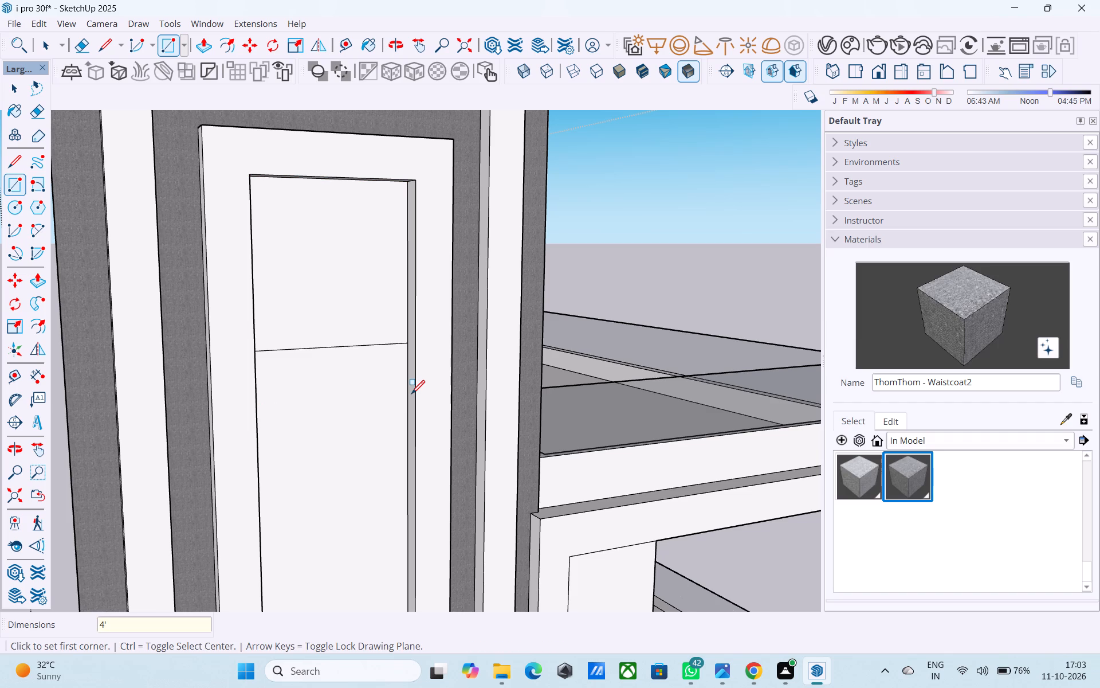
Draw a second 4' high rectangle across the middle of the recessed tower panel, leaving a gap below the top one.
{"action": "scroll", "coordinate": [258, 369], "scroll_direction": "up", "scroll_amount": 1}
{"action": "scroll", "coordinate": [257, 382], "scroll_direction": "down", "scroll_amount": 9}
{"action": "middle_click_drag", "start_coordinate": [364, 459], "coordinate": [322, 371], "text": "shift"}
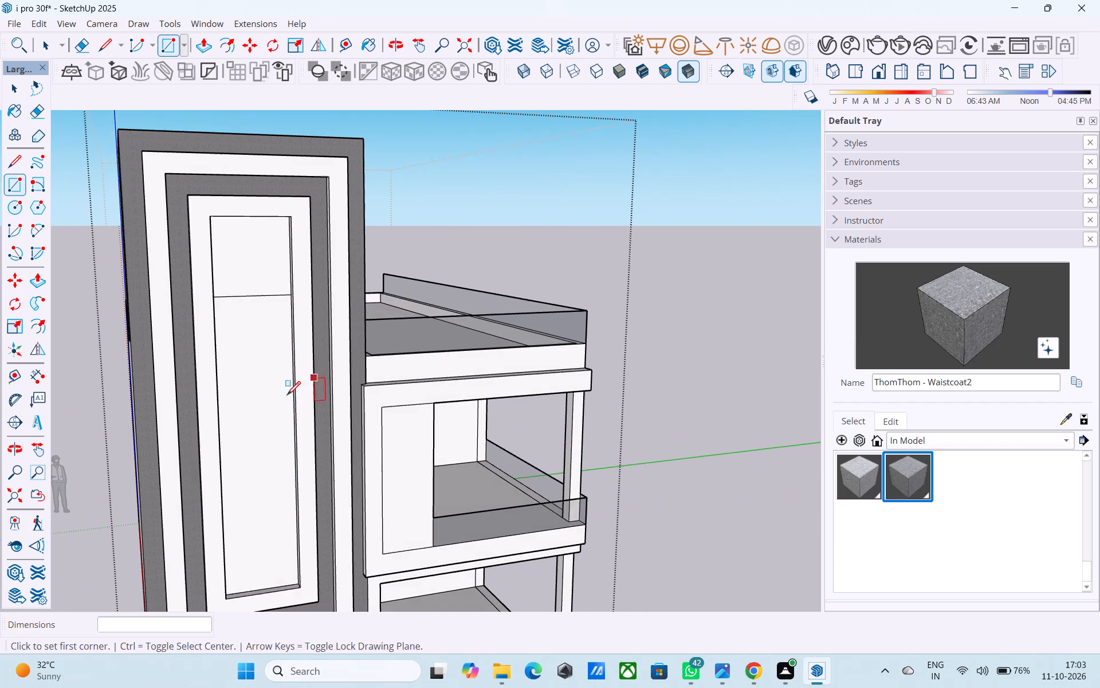
{"action": "middle_click_drag", "start_coordinate": [285, 398], "coordinate": [282, 404]}
{"action": "middle_click_drag", "start_coordinate": [270, 443], "coordinate": [388, 421], "text": "shift"}
{"action": "scroll", "coordinate": [270, 443], "scroll_direction": "down", "scroll_amount": 1, "text": "shift"}
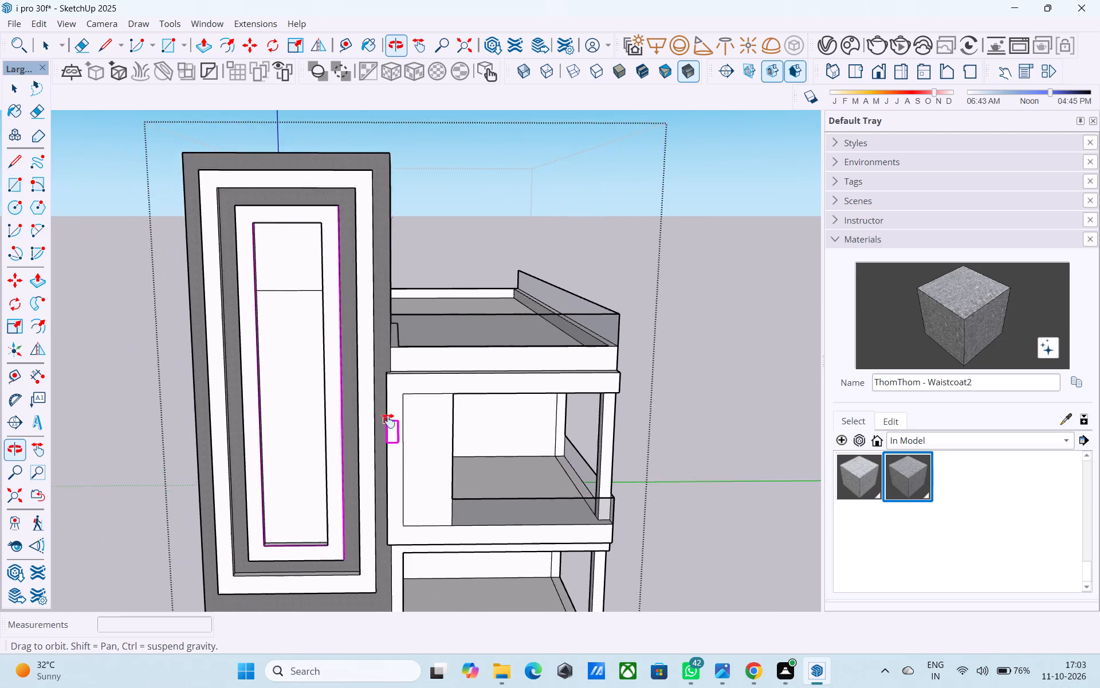
{"action": "middle_click_drag", "start_coordinate": [388, 421], "coordinate": [411, 421], "text": "shift"}
{"action": "scroll", "coordinate": [278, 375], "scroll_direction": "up", "scroll_amount": 7}
{"action": "middle_click_drag", "start_coordinate": [285, 362], "coordinate": [245, 366]}
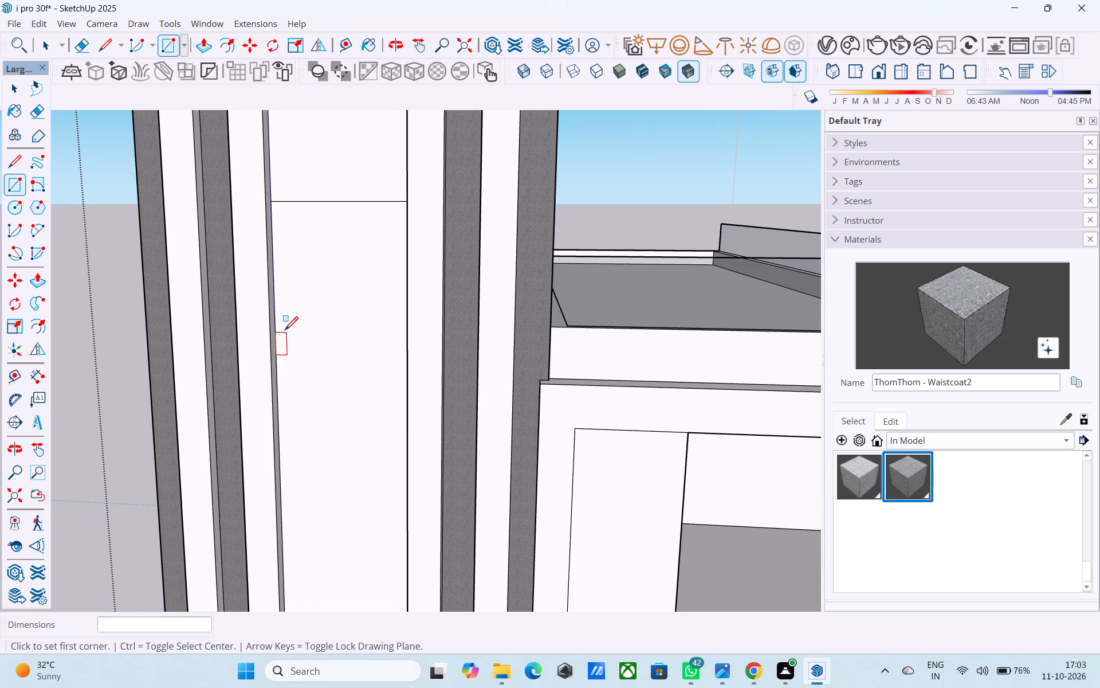
{"action": "left_click", "coordinate": [278, 326]}
{"action": "scroll", "coordinate": [345, 361], "scroll_direction": "down", "scroll_amount": 4}
{"action": "middle_click_drag", "start_coordinate": [372, 399], "coordinate": [500, 431]}
{"action": "middle_click_drag", "start_coordinate": [716, 497], "coordinate": [597, 404]}
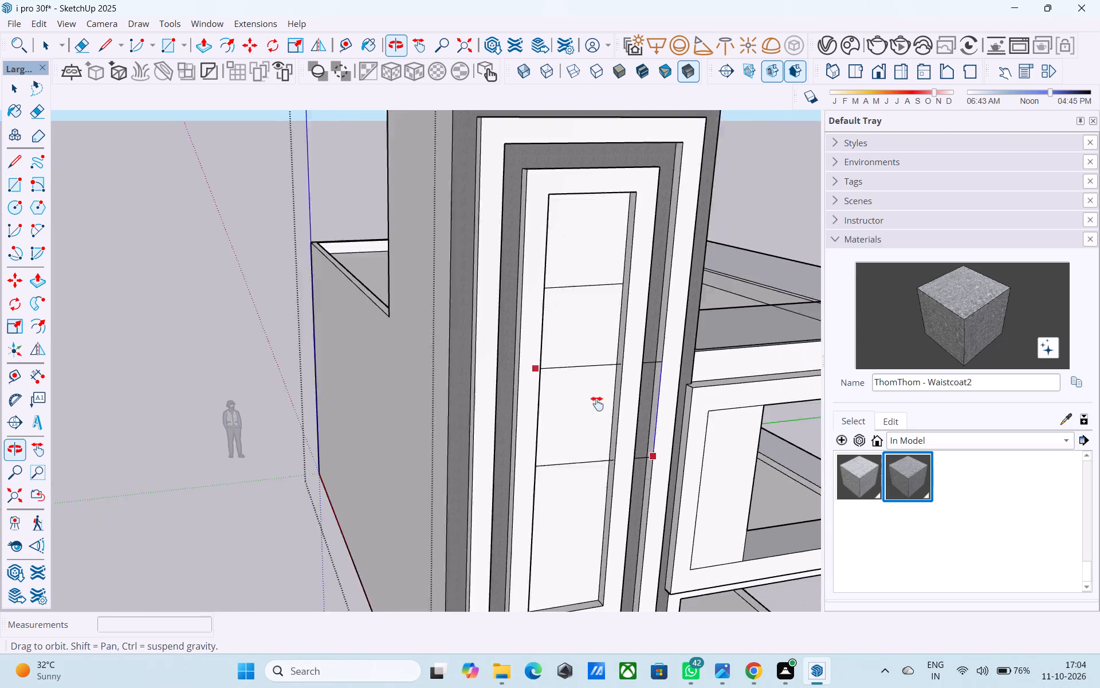
{"action": "middle_click_drag", "start_coordinate": [597, 404], "coordinate": [588, 378]}
{"action": "scroll", "coordinate": [552, 382], "scroll_direction": "up", "scroll_amount": 3}
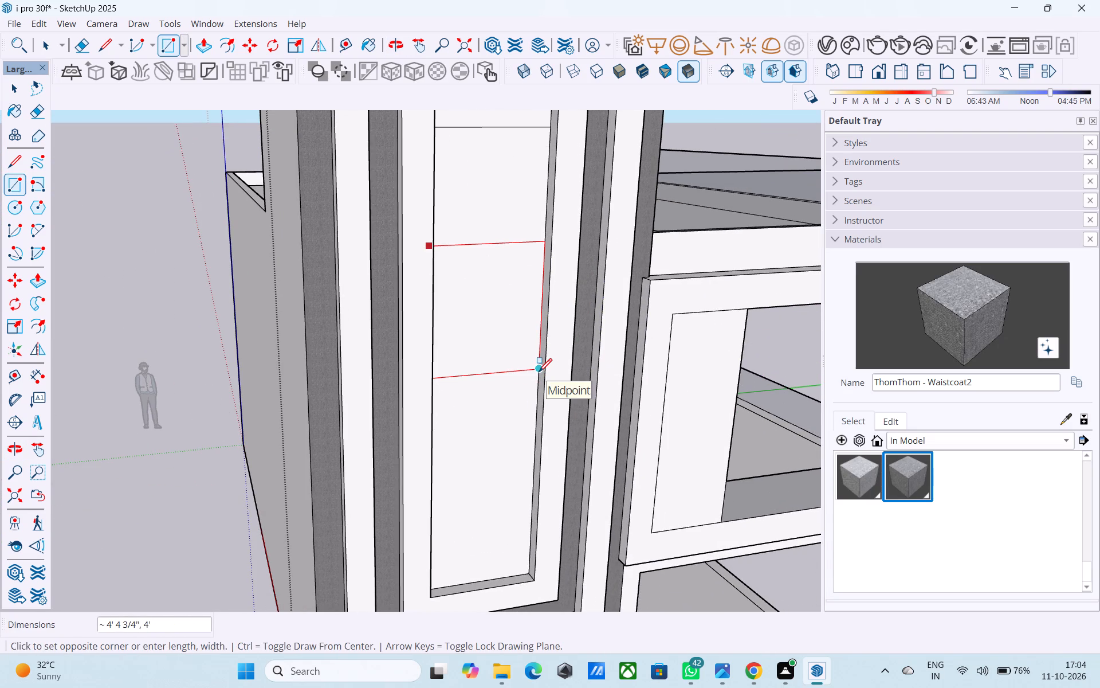
{"action": "type", "text": "4'"}
{"action": "key", "text": "Return"}
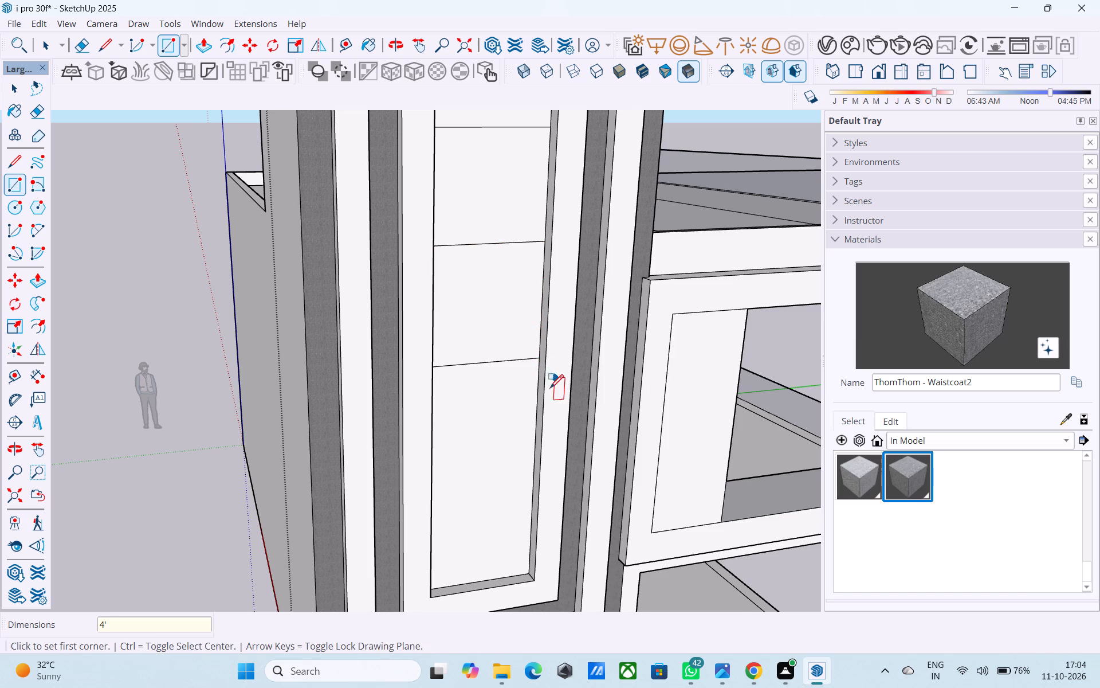
Draw a third rectangle, about 4' 2 3/8" high and 4' wide, at the bottom of the recessed tower panel.
{"action": "scroll", "coordinate": [551, 401], "scroll_direction": "down", "scroll_amount": 4}
{"action": "middle_click_drag", "start_coordinate": [552, 420], "coordinate": [501, 380], "text": "shift"}
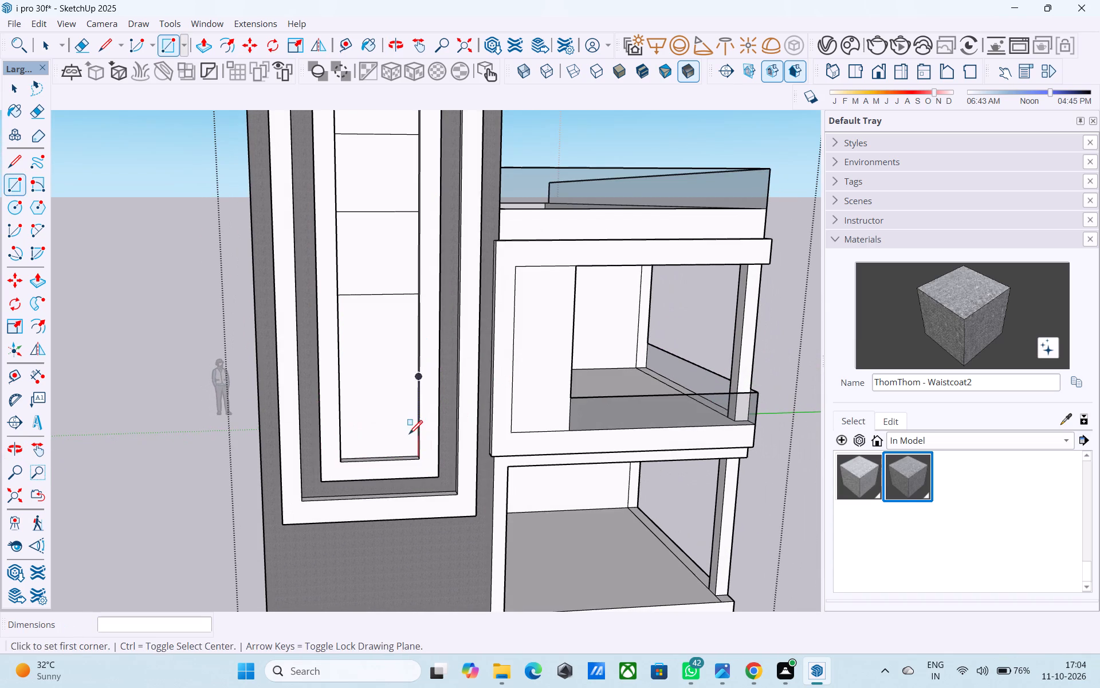
{"action": "middle_click_drag", "start_coordinate": [407, 436], "coordinate": [455, 435], "text": "shift"}
{"action": "scroll", "coordinate": [227, 341], "scroll_direction": "up", "scroll_amount": 2}
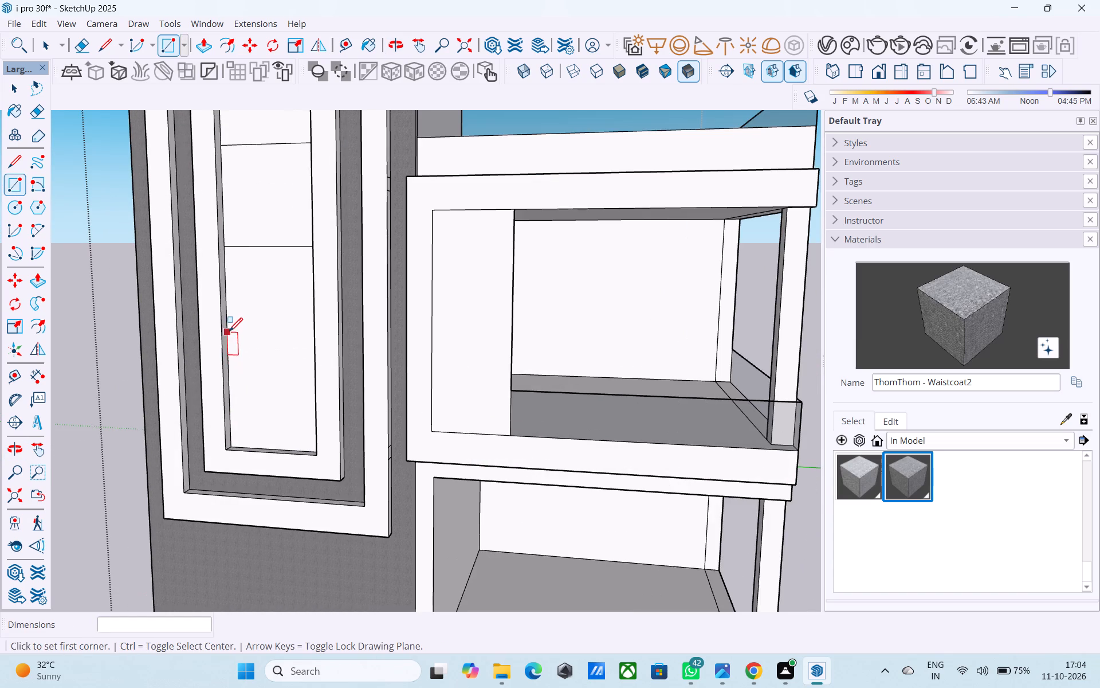
{"action": "scroll", "coordinate": [231, 331], "scroll_direction": "down", "scroll_amount": 7}
{"action": "middle_click_drag", "start_coordinate": [244, 335], "coordinate": [345, 373], "text": "shift"}
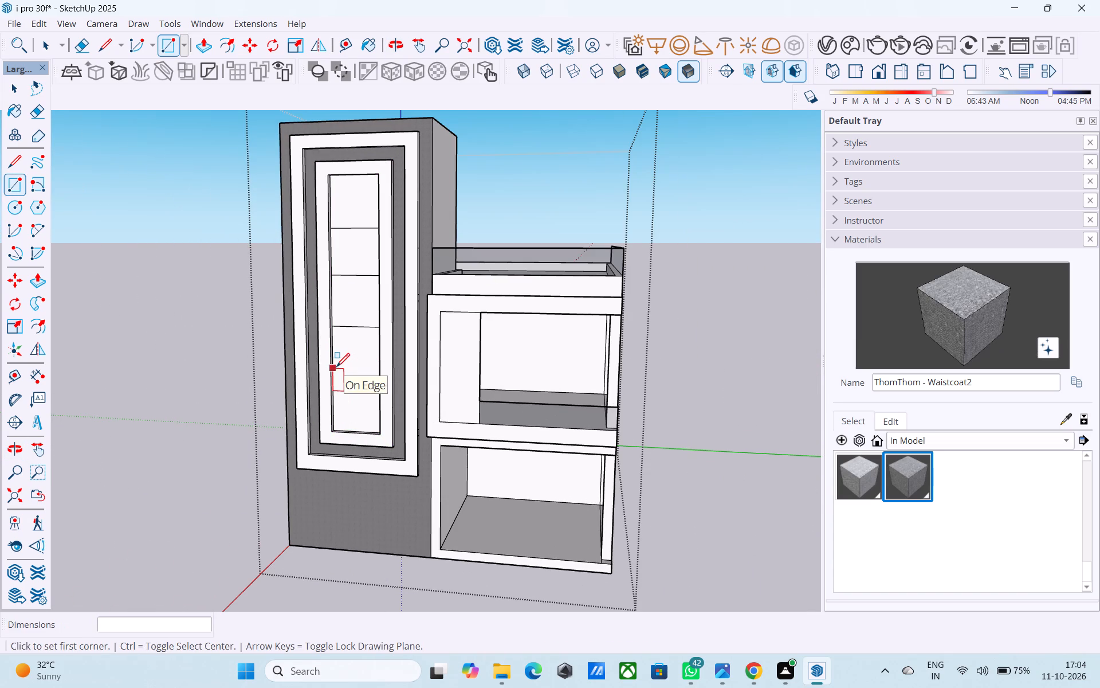
{"action": "left_click", "coordinate": [337, 373]}
{"action": "middle_click_drag", "start_coordinate": [381, 432], "coordinate": [496, 480]}
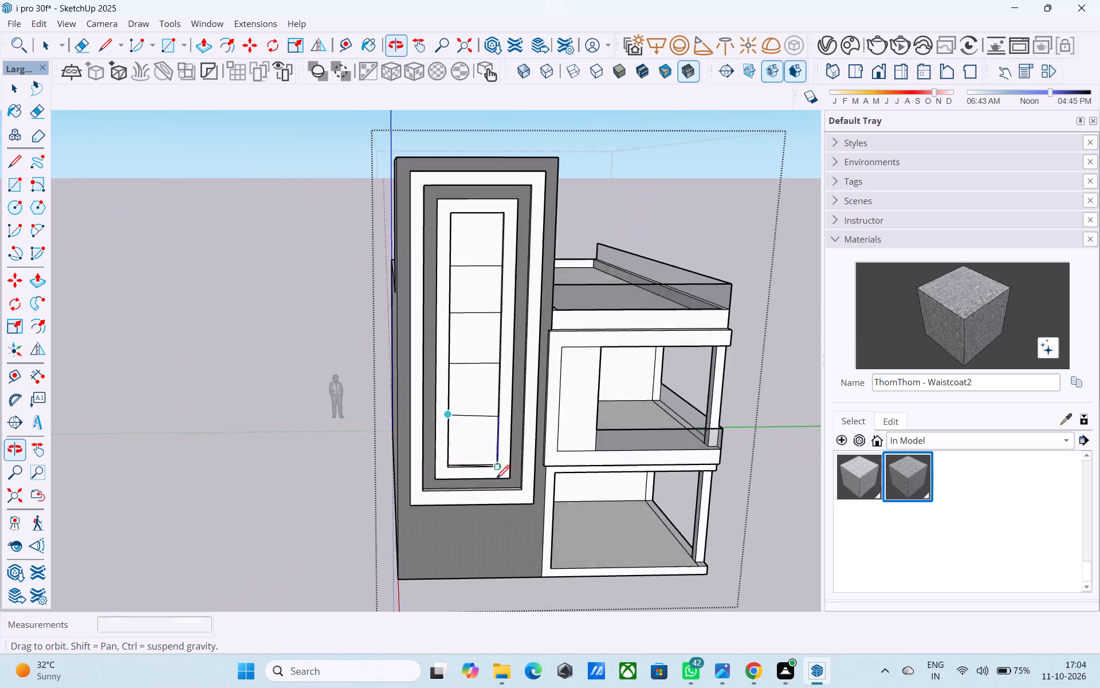
{"action": "middle_click_drag", "start_coordinate": [496, 480], "coordinate": [487, 474]}
{"action": "scroll", "coordinate": [551, 506], "scroll_direction": "up", "scroll_amount": 8}
{"action": "left_click", "coordinate": [493, 450]}
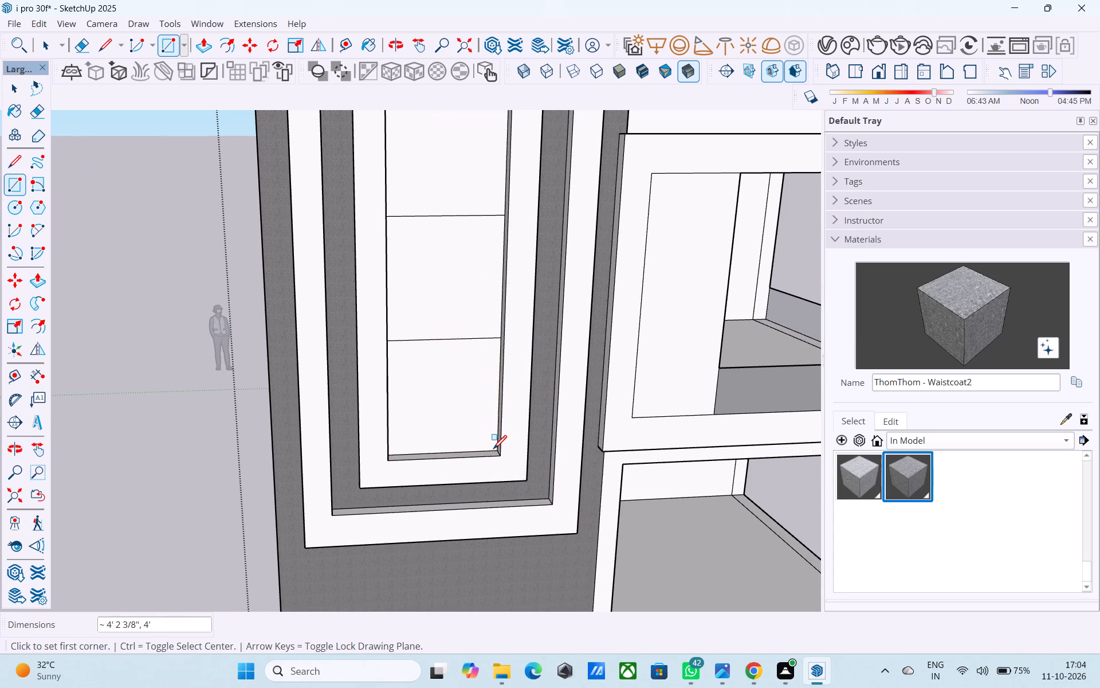
Offset the bottom rectangle's outline inward by 2" to form a window frame.
{"action": "scroll", "coordinate": [493, 450], "scroll_direction": "down", "scroll_amount": 5}
{"action": "key", "text": "space"}
{"action": "left_click", "coordinate": [482, 439]}
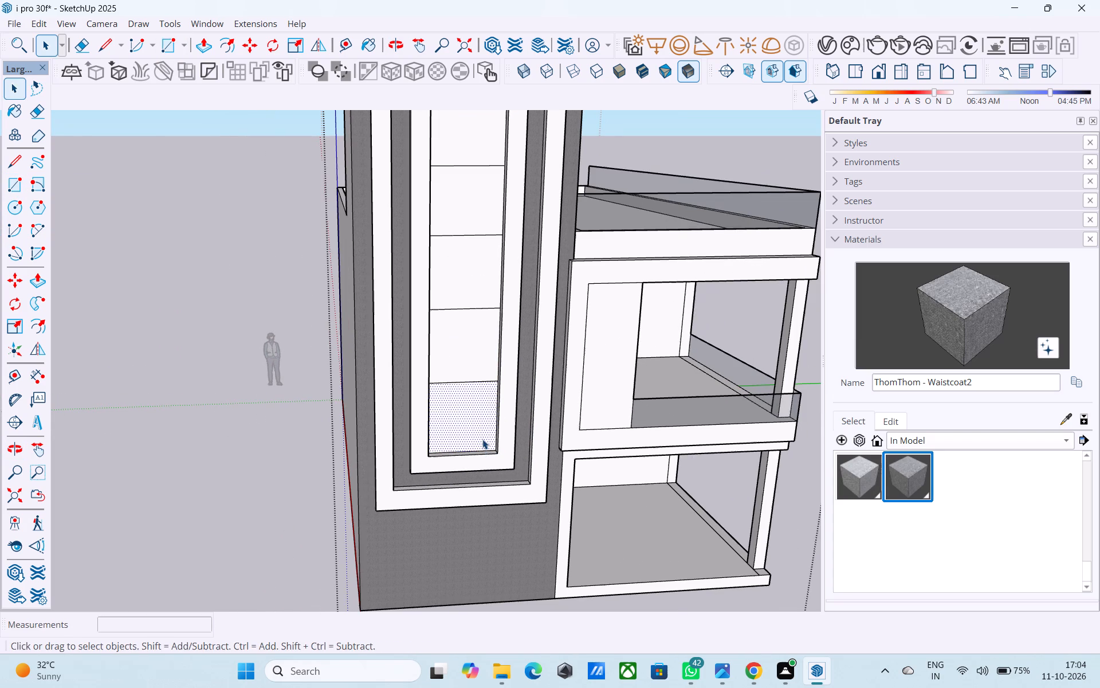
{"action": "key", "text": "f"}
{"action": "left_click", "coordinate": [482, 439]}
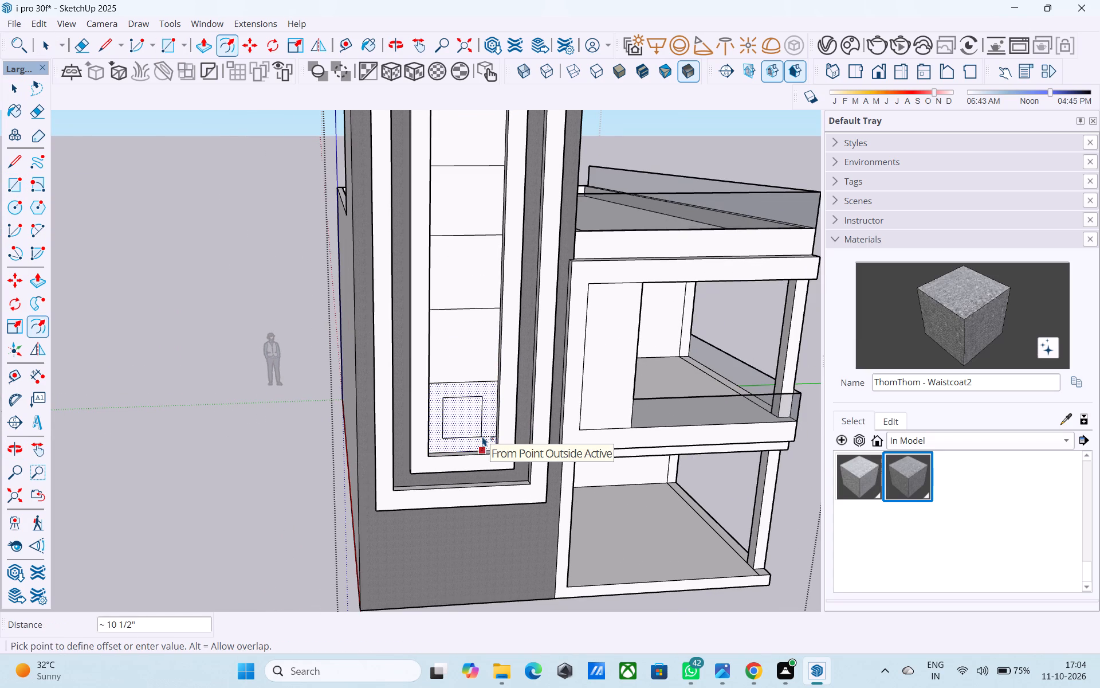
{"action": "type", "text": "2\""}
{"action": "key", "text": "Return"}
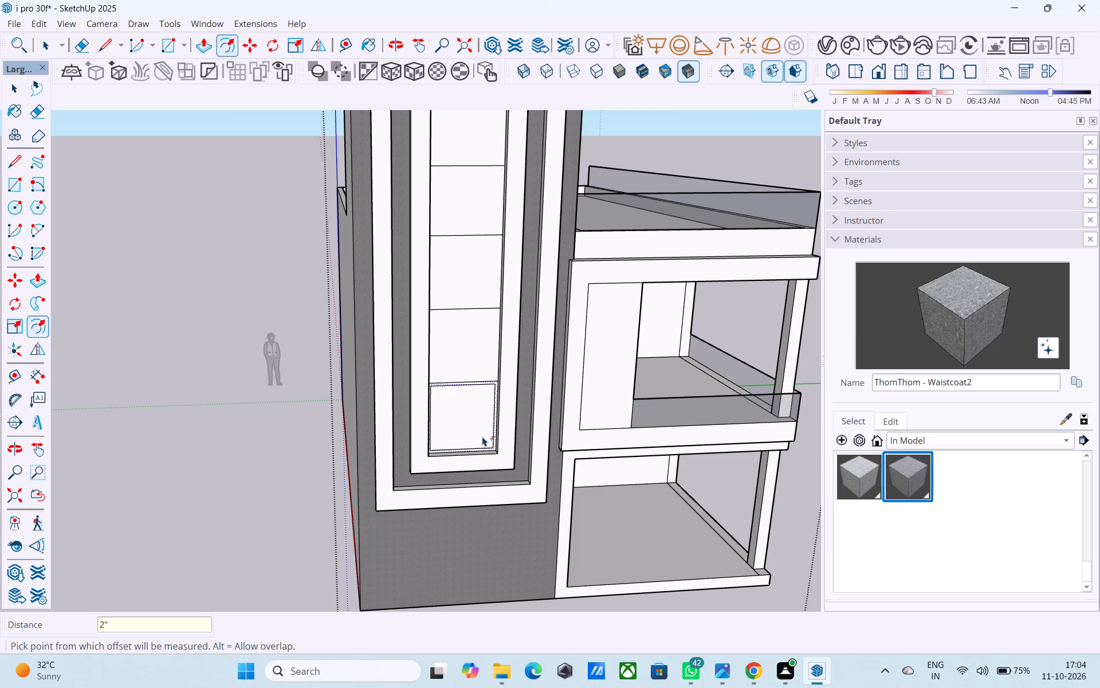
Offset the middle rectangle's outline inward by 2" to form a window frame.
{"action": "middle_click_drag", "start_coordinate": [463, 283], "coordinate": [453, 310], "text": "shift"}
{"action": "key", "text": "space"}
{"action": "left_click", "coordinate": [457, 308]}
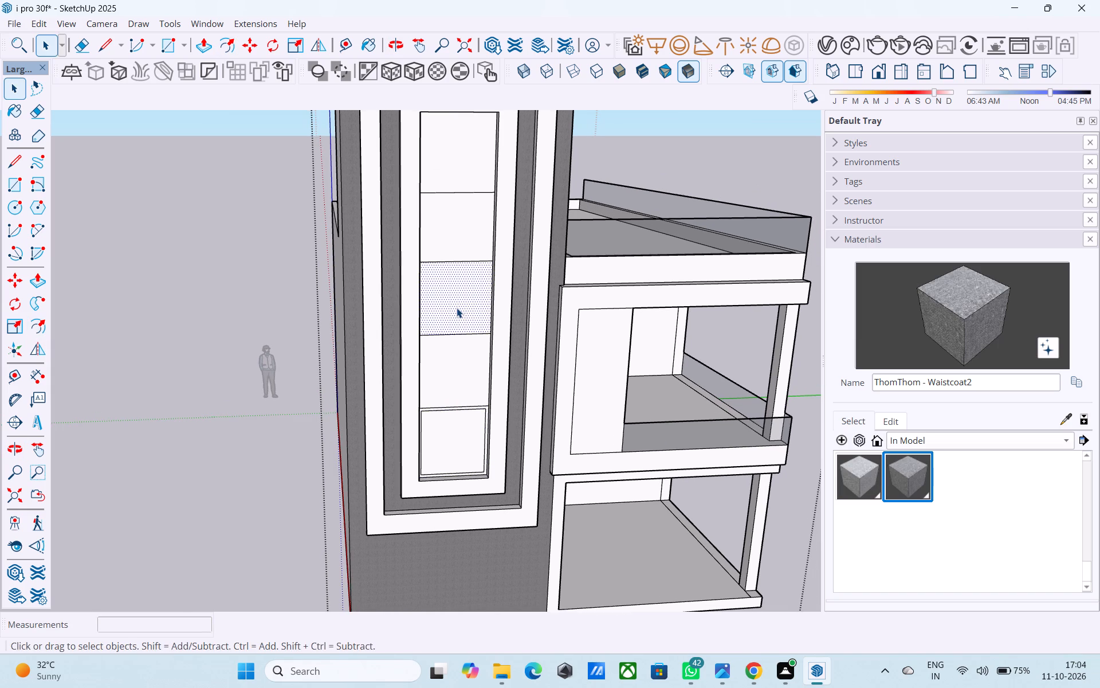
{"action": "key", "text": "f"}
{"action": "left_click", "coordinate": [457, 308]}
{"action": "type", "text": "2\""}
{"action": "key", "text": "Return"}
{"action": "key", "text": "space"}
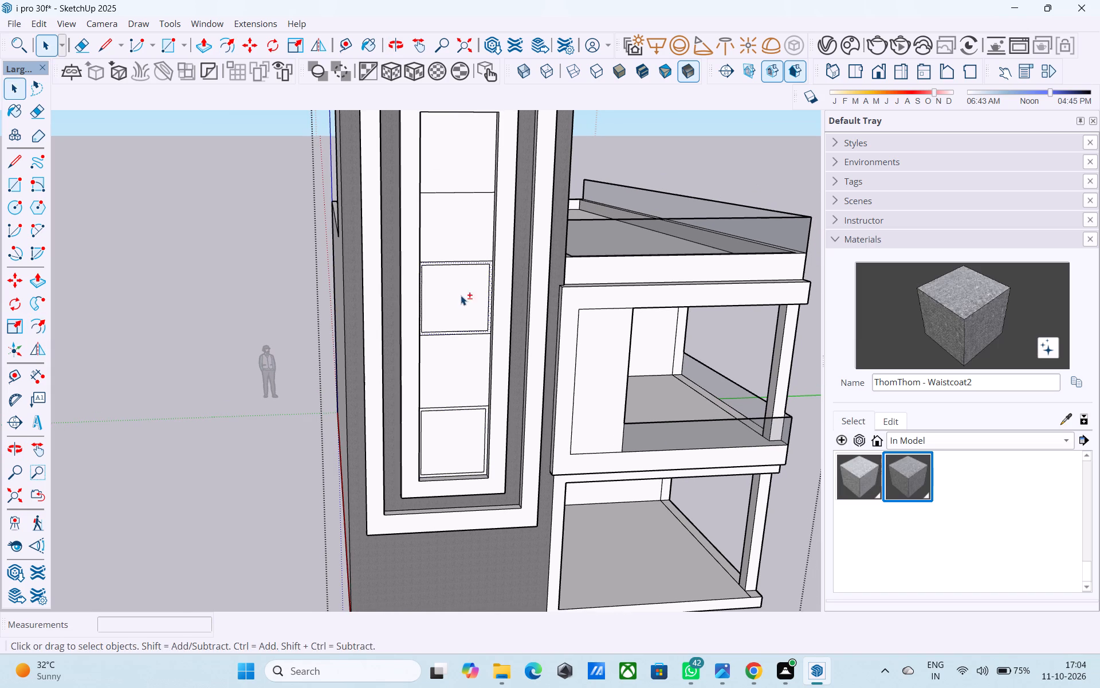
Offset the top rectangle's outline inward by 2" to form a window frame.
{"action": "scroll", "coordinate": [459, 295], "scroll_direction": "down", "scroll_amount": 1, "text": "shift"}
{"action": "middle_click_drag", "start_coordinate": [459, 295], "coordinate": [434, 395], "text": "shift"}
{"action": "left_click", "coordinate": [423, 276]}
{"action": "key", "text": "f"}
{"action": "left_click", "coordinate": [424, 276]}
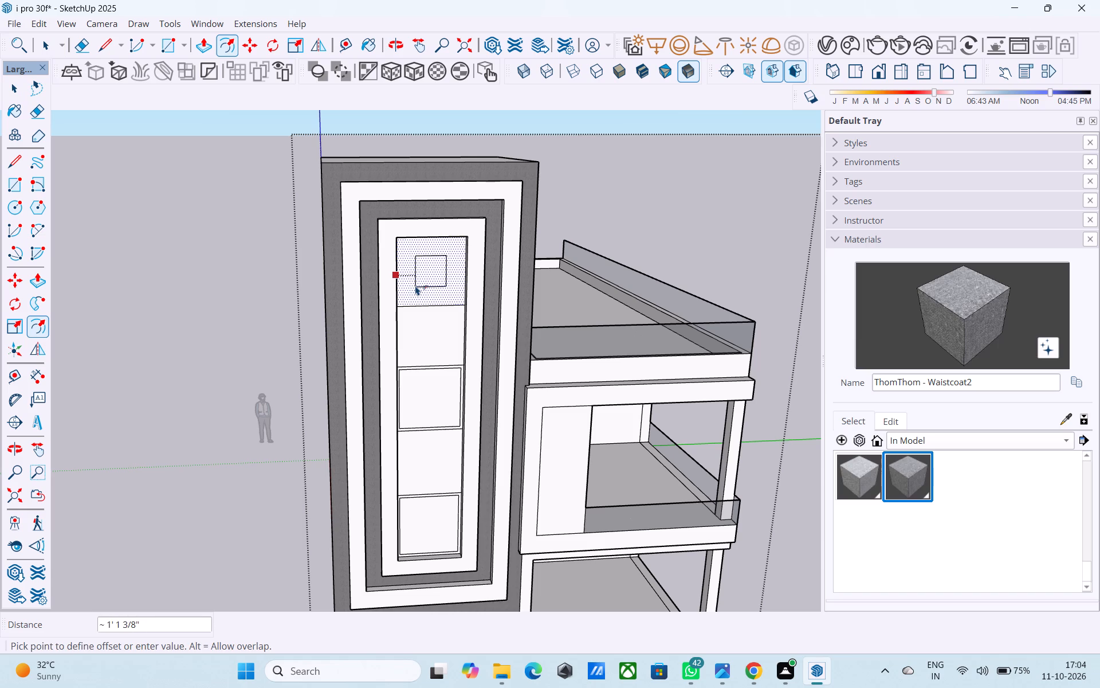
{"action": "type", "text": "2\""}
{"action": "key", "text": "Return"}
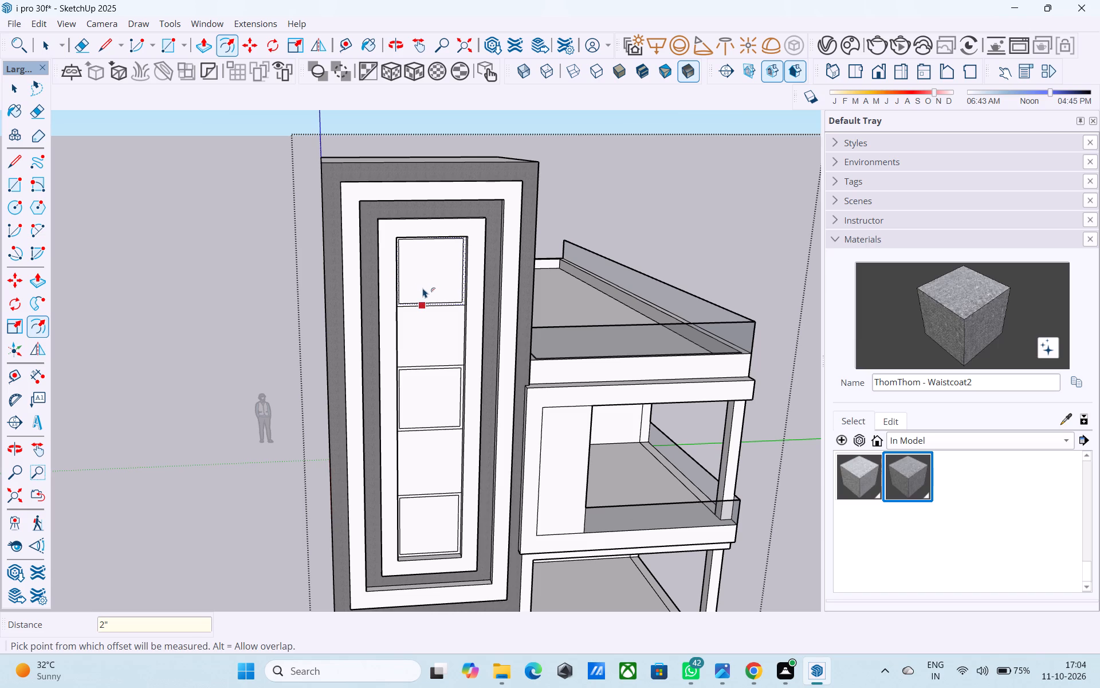
{"action": "scroll", "coordinate": [422, 292], "scroll_direction": "down", "scroll_amount": 2}
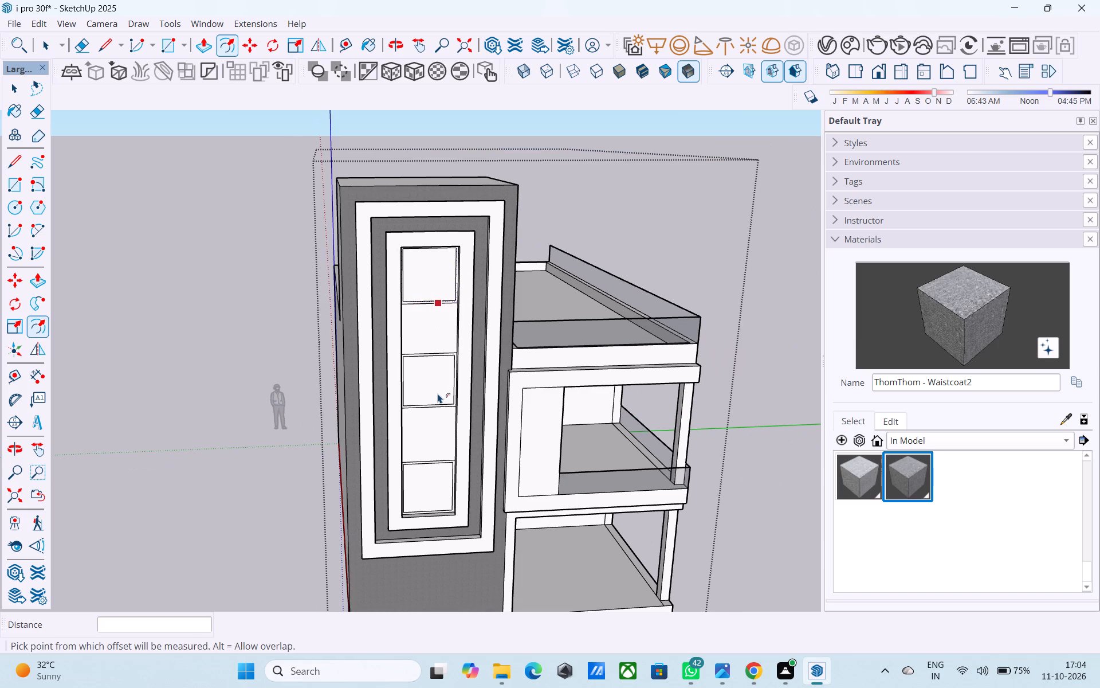
{"action": "key", "text": "space"}
{"action": "middle_click_drag", "start_coordinate": [437, 391], "coordinate": [418, 382]}
{"action": "key", "text": "space"}
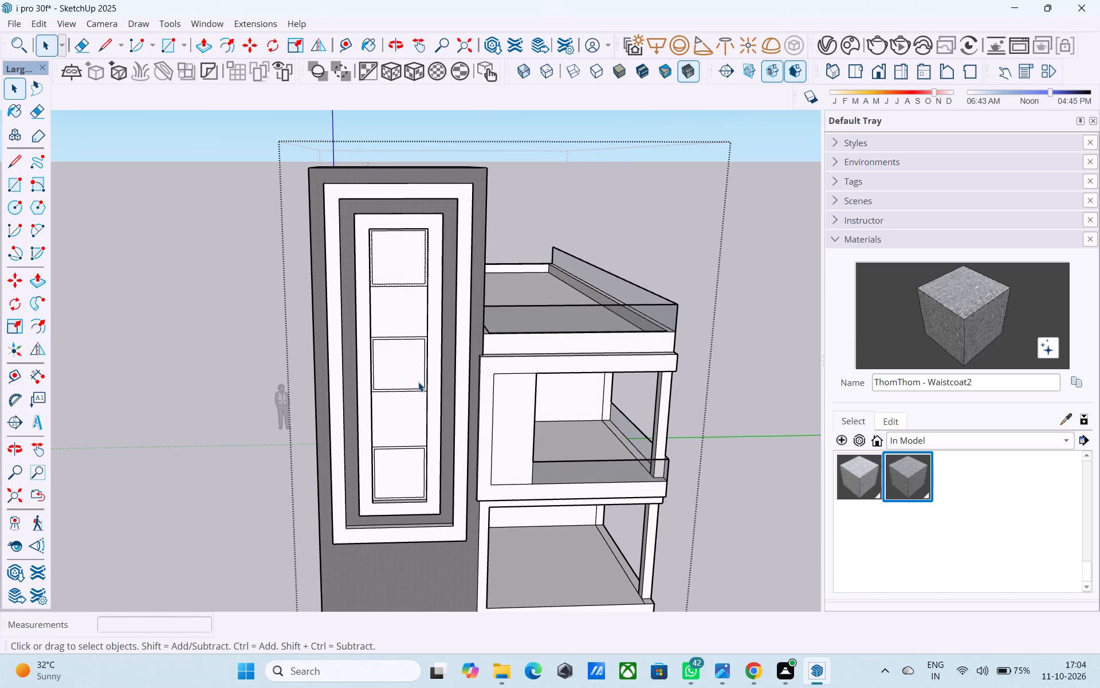
{"action": "key", "text": "space"}
Push the bottom window's inner face about 1' 8" into the tower.
{"action": "middle_click_drag", "start_coordinate": [420, 384], "coordinate": [415, 373]}
{"action": "scroll", "coordinate": [395, 497], "scroll_direction": "up", "scroll_amount": 3}
{"action": "left_click", "coordinate": [399, 458]}
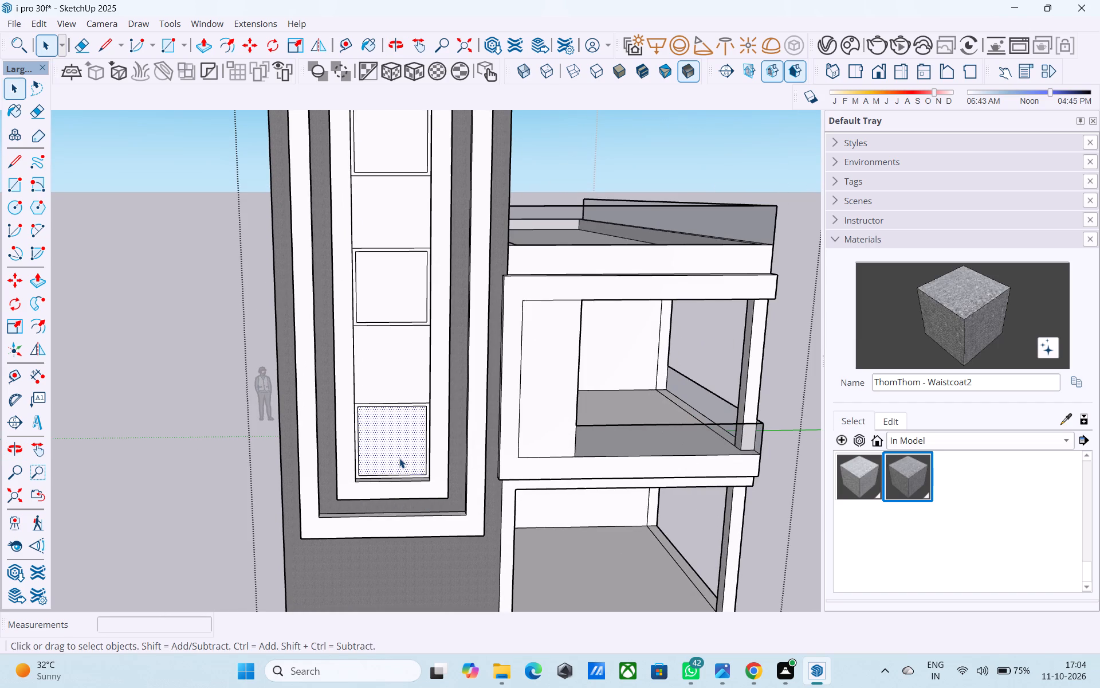
{"action": "key", "text": "p"}
{"action": "left_click", "coordinate": [399, 458]}
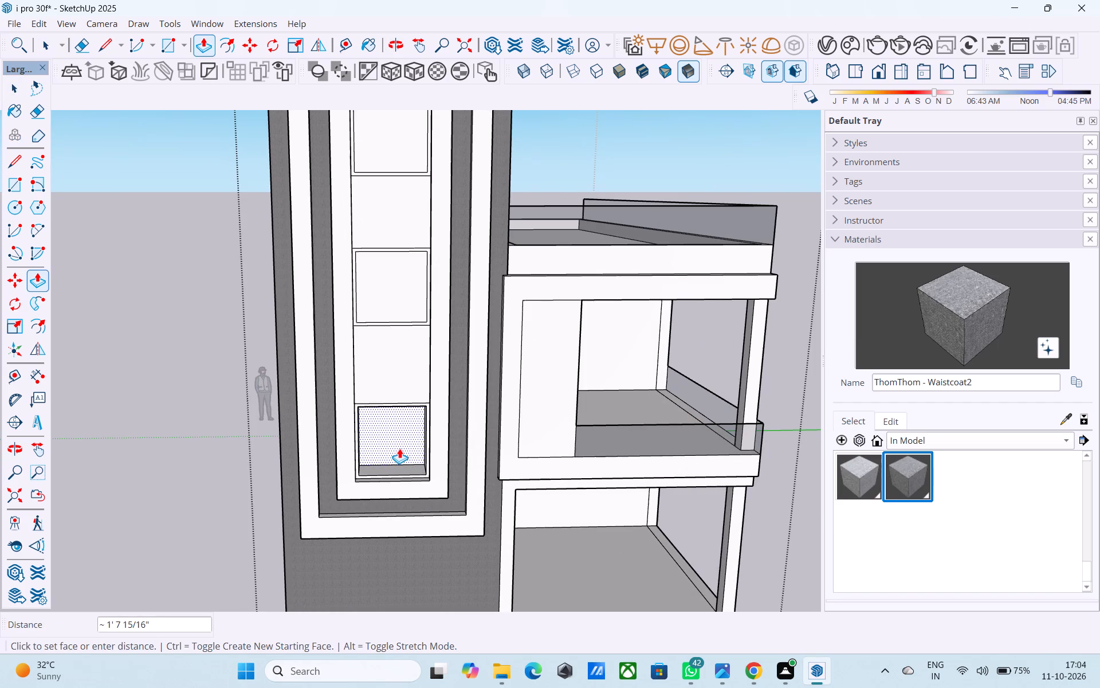
{"action": "left_click", "coordinate": [399, 448]}
{"action": "key", "text": "space"}
Draw a rectangle of about 3' 10 3/8" by 3' 8" covering the recessed bottom window opening, flush with its frame.
{"action": "scroll", "coordinate": [380, 430], "scroll_direction": "up", "scroll_amount": 3}
{"action": "key", "text": "r"}
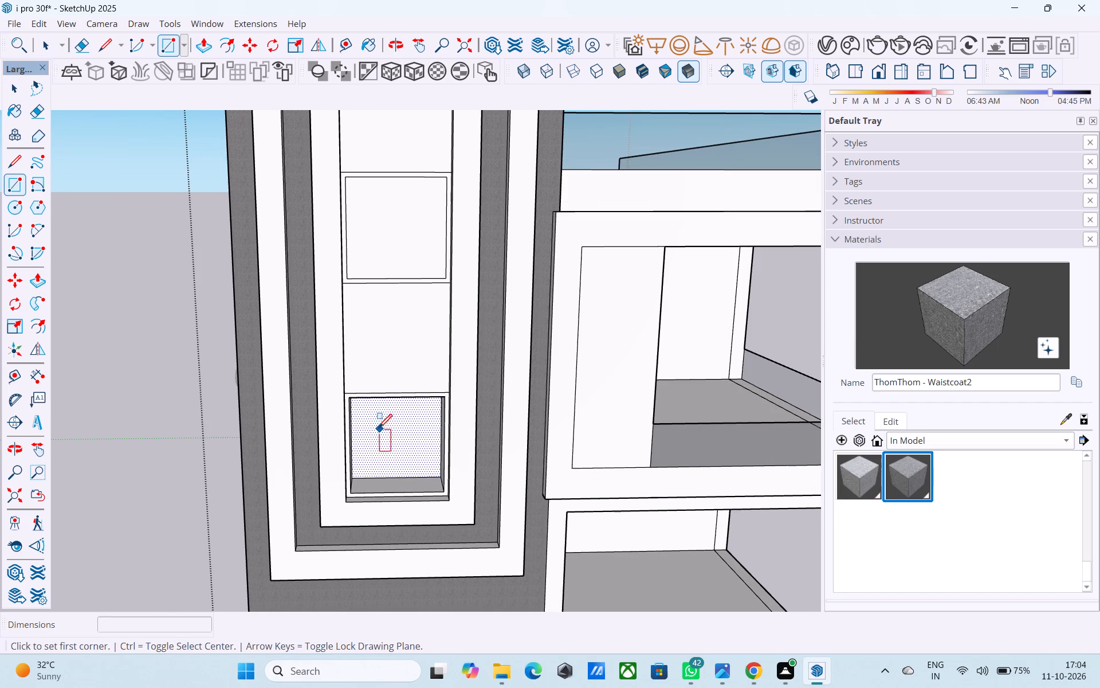
{"action": "left_click", "coordinate": [352, 401]}
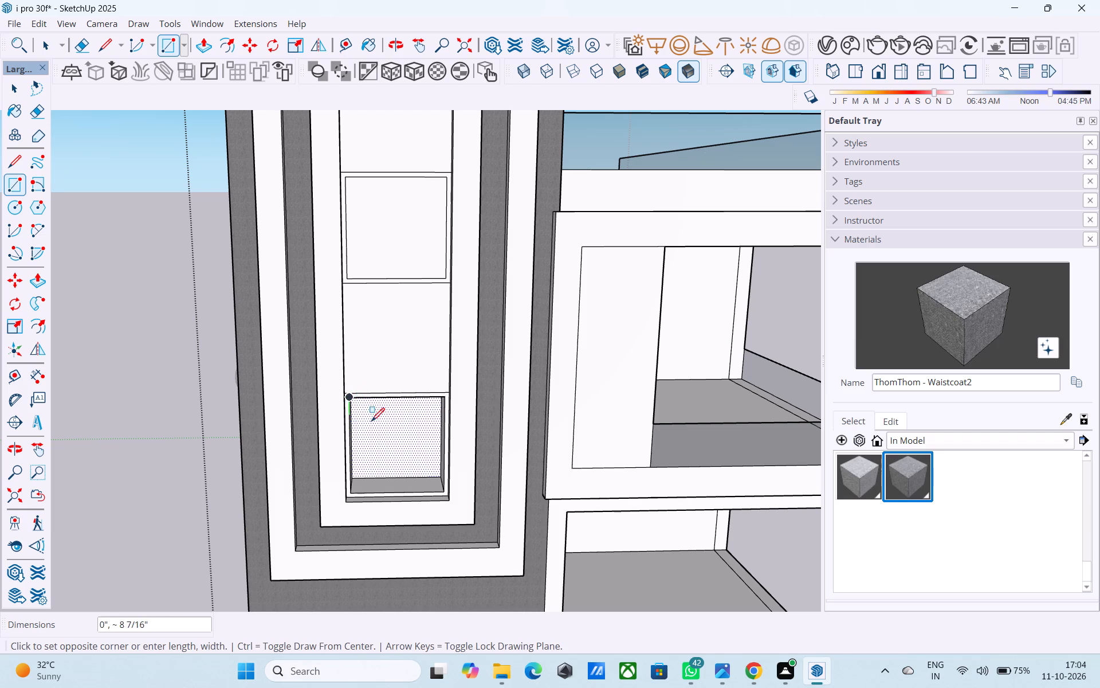
{"action": "left_click", "coordinate": [440, 489]}
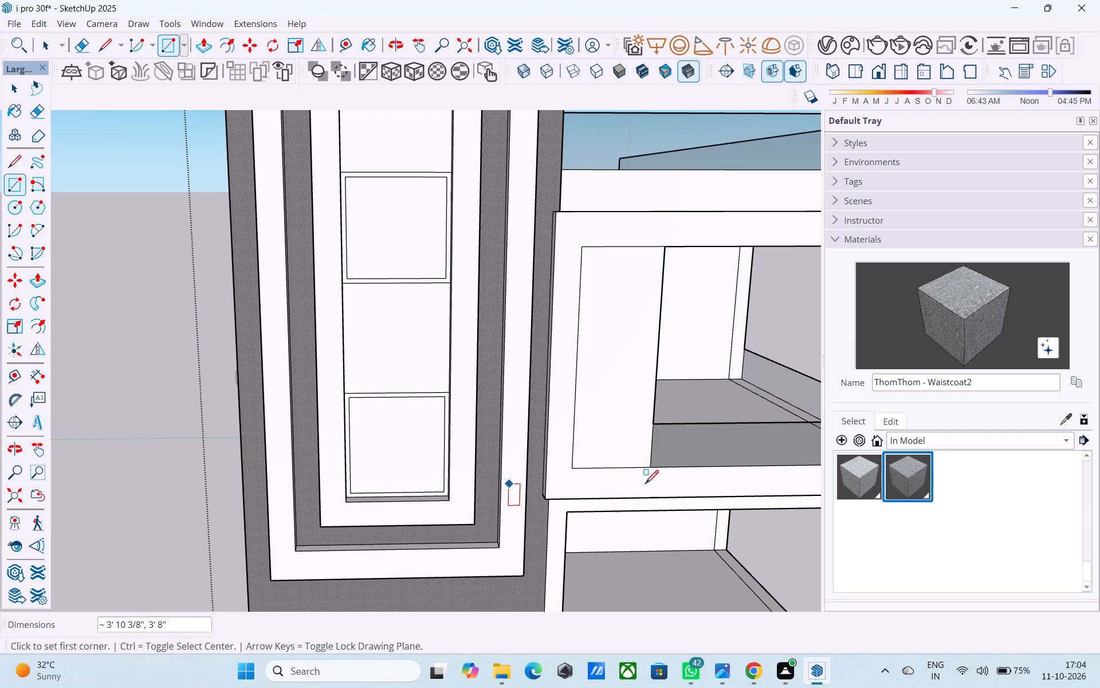
{"action": "key", "text": "space"}
Paint the bottom window pane with Glass_Basic_01 from the Glass materials.
{"action": "left_click", "coordinate": [912, 441]}
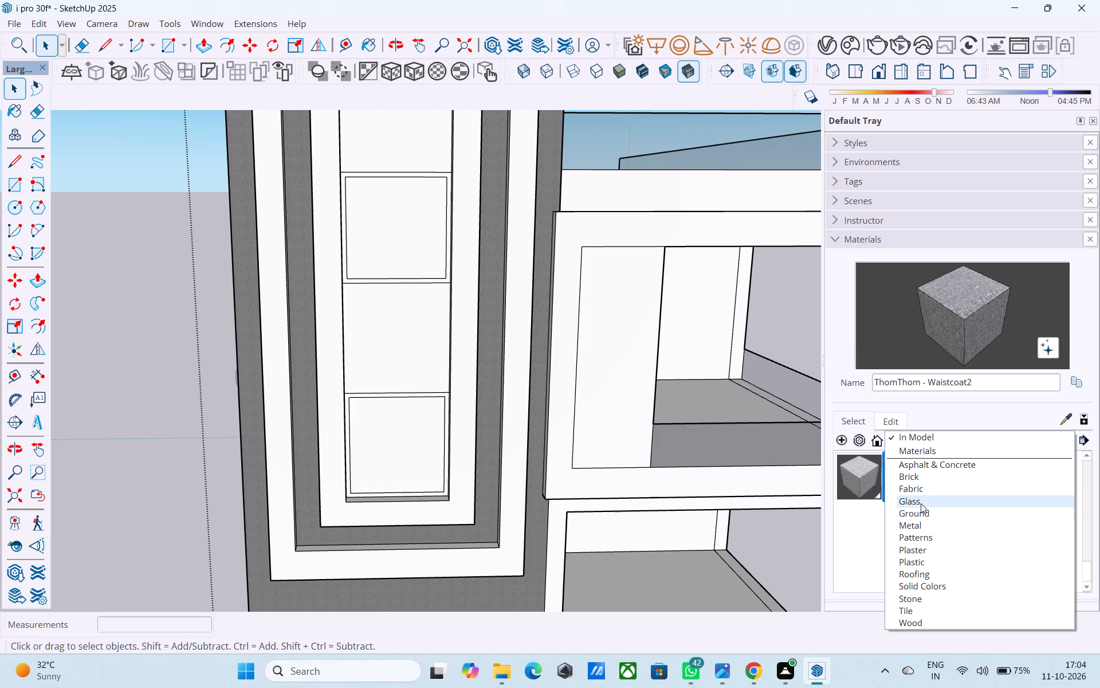
{"action": "left_click", "coordinate": [921, 503]}
{"action": "left_click", "coordinate": [862, 487]}
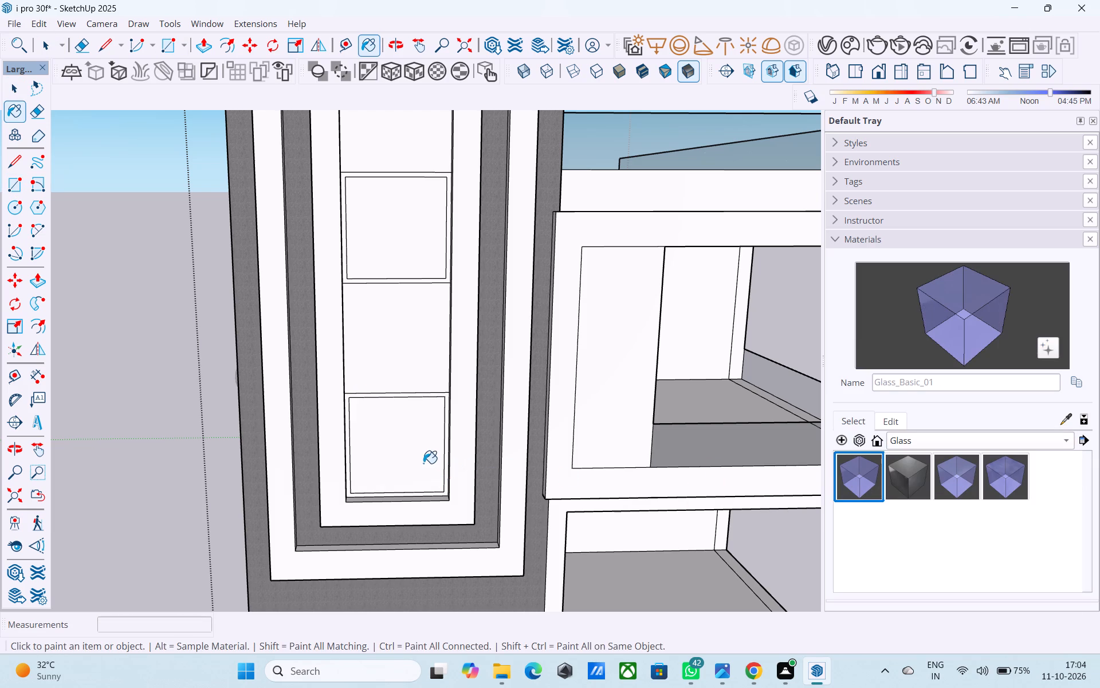
{"action": "left_click", "coordinate": [423, 463]}
{"action": "scroll", "coordinate": [390, 436], "scroll_direction": "down", "scroll_amount": 4}
{"action": "middle_click_drag", "start_coordinate": [390, 436], "coordinate": [277, 522]}
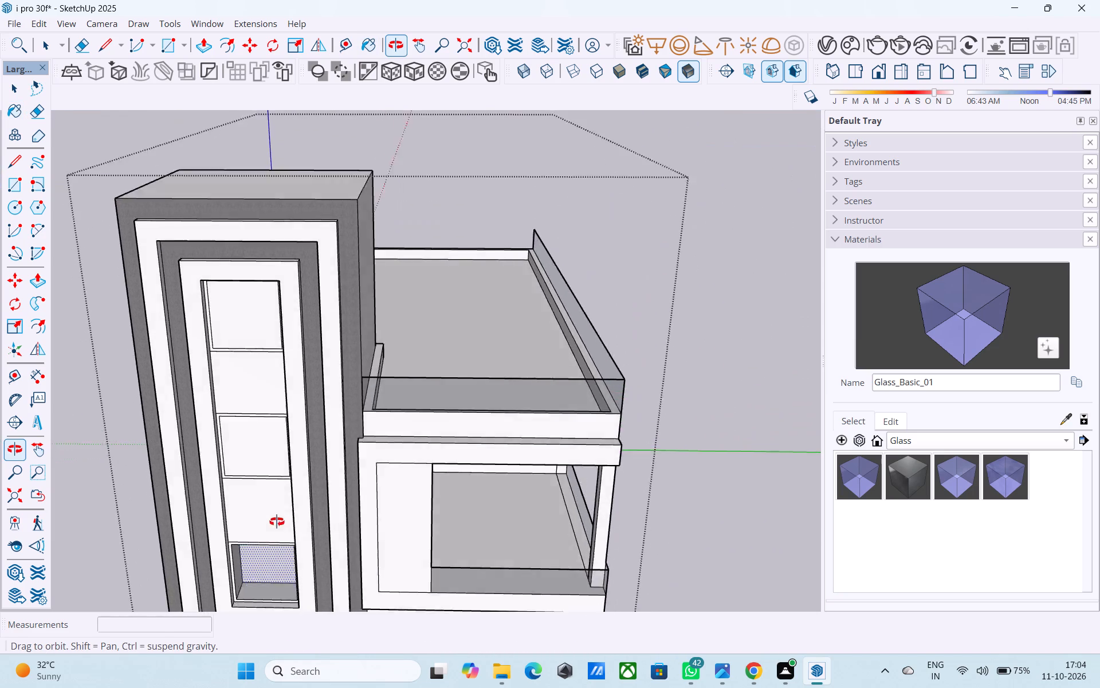
Push the top window's inner face about 2' into the tower with Push/Pull.
{"action": "middle_click_drag", "start_coordinate": [277, 522], "coordinate": [303, 531]}
{"action": "middle_click_drag", "start_coordinate": [312, 432], "coordinate": [313, 437], "text": "shift"}
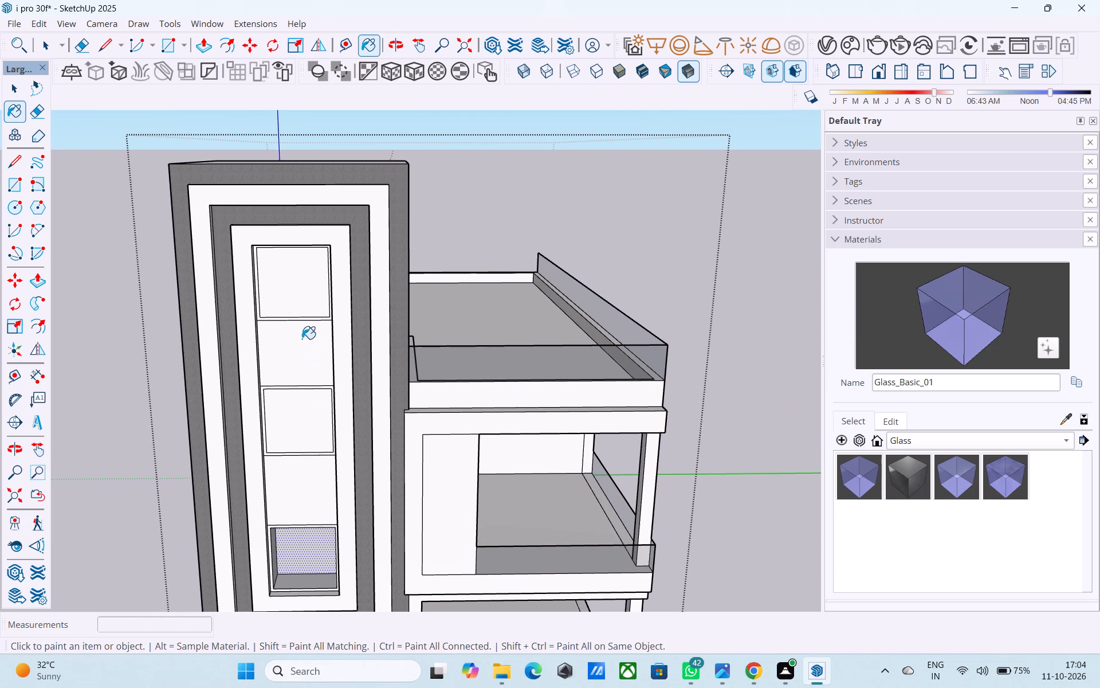
{"action": "key", "text": "space"}
{"action": "middle_click_drag", "start_coordinate": [288, 303], "coordinate": [298, 323]}
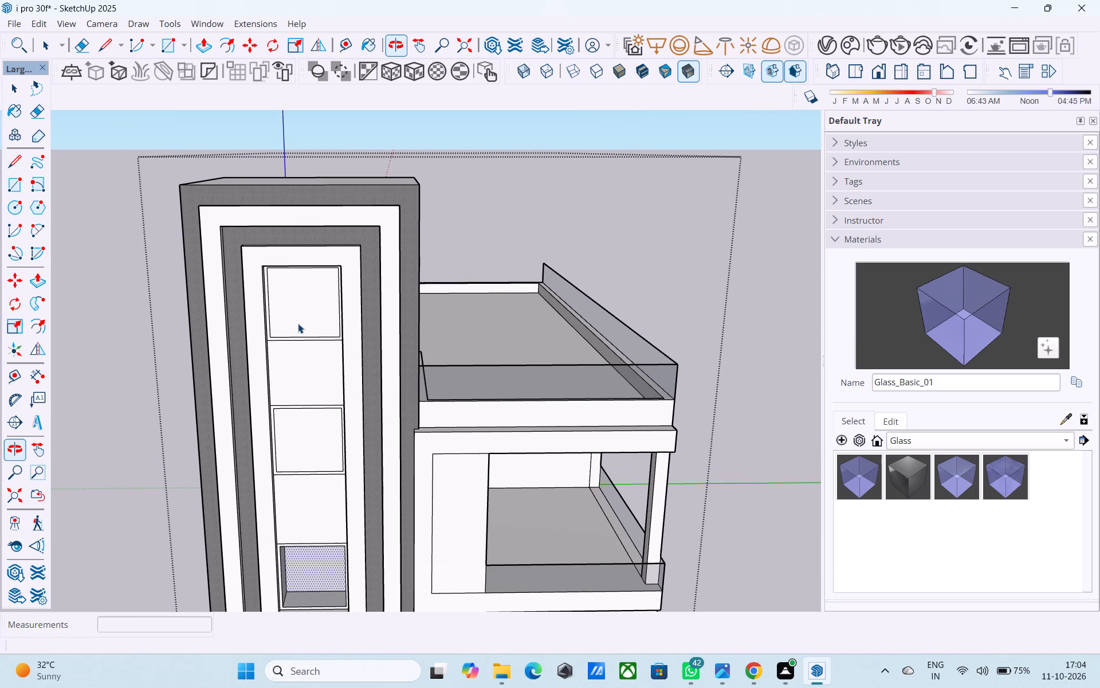
{"action": "middle_click_drag", "start_coordinate": [327, 367], "coordinate": [321, 347], "text": "shift"}
{"action": "scroll", "coordinate": [288, 287], "scroll_direction": "up", "scroll_amount": 3}
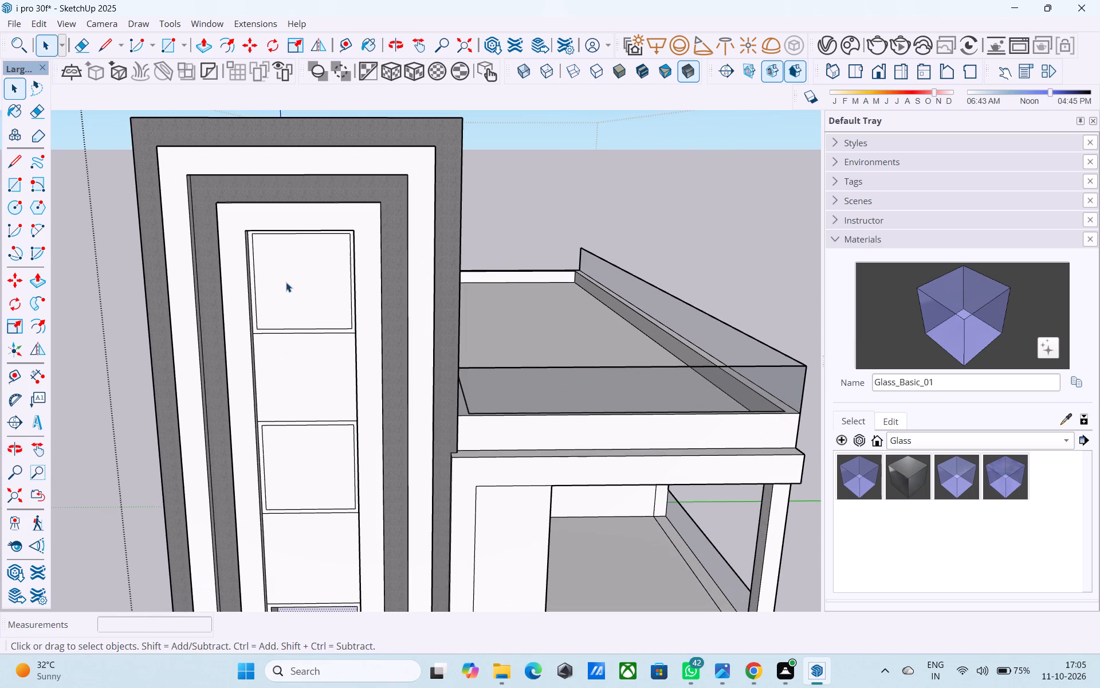
{"action": "key", "text": "r"}
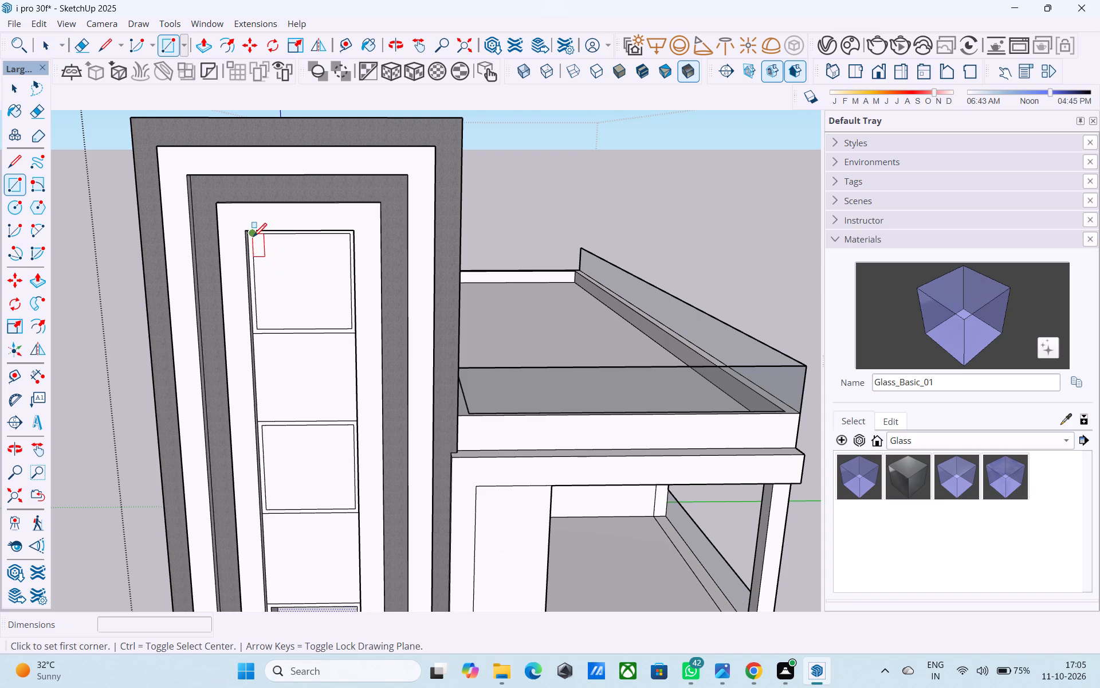
{"action": "key", "text": "space"}
{"action": "left_click", "coordinate": [273, 265]}
{"action": "key", "text": "p"}
{"action": "left_click", "coordinate": [273, 265]}
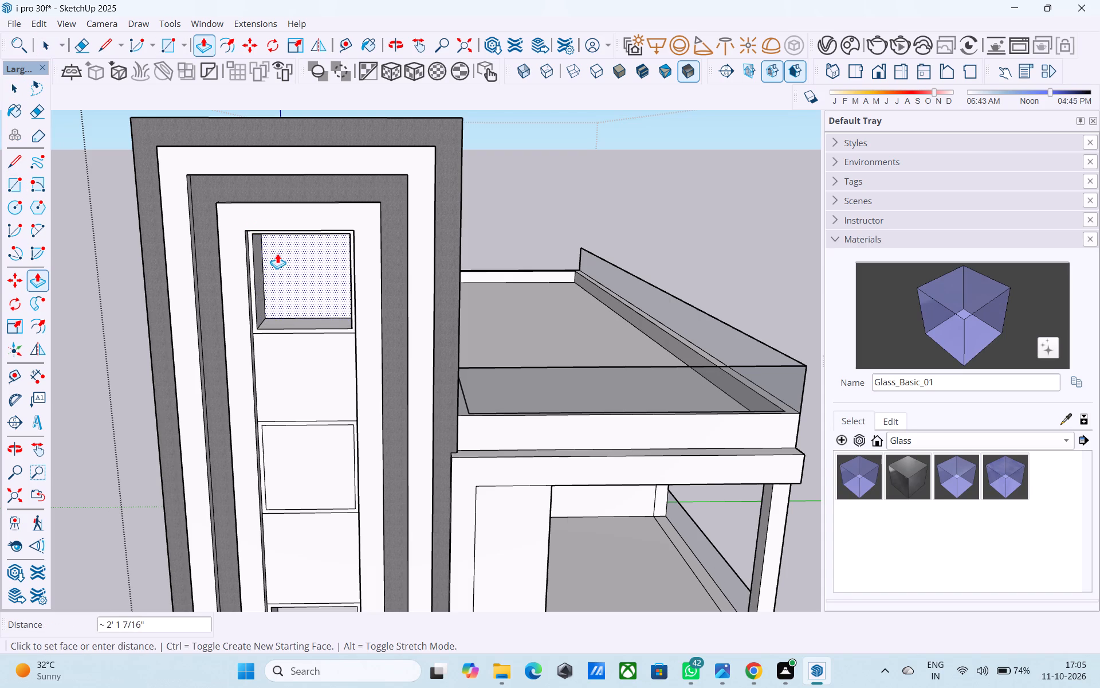
{"action": "left_click", "coordinate": [284, 263]}
{"action": "key", "text": "space"}
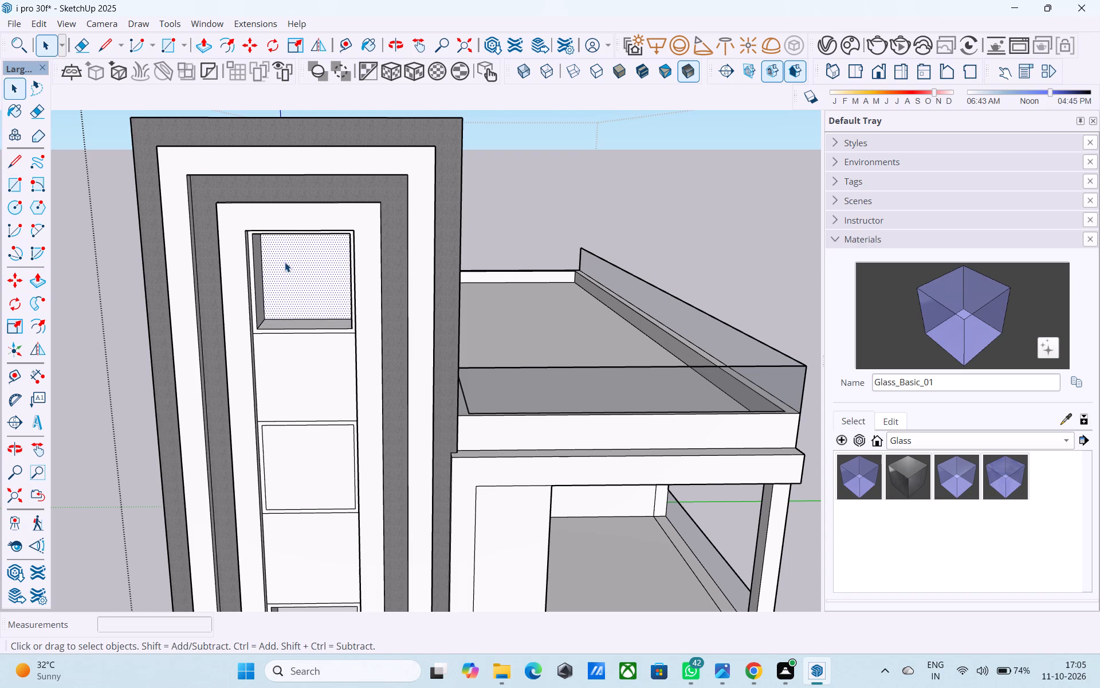
Draw a rectangle covering the recessed top window opening, flush with its frame.
{"action": "key", "text": "r"}
{"action": "left_click", "coordinate": [250, 237]}
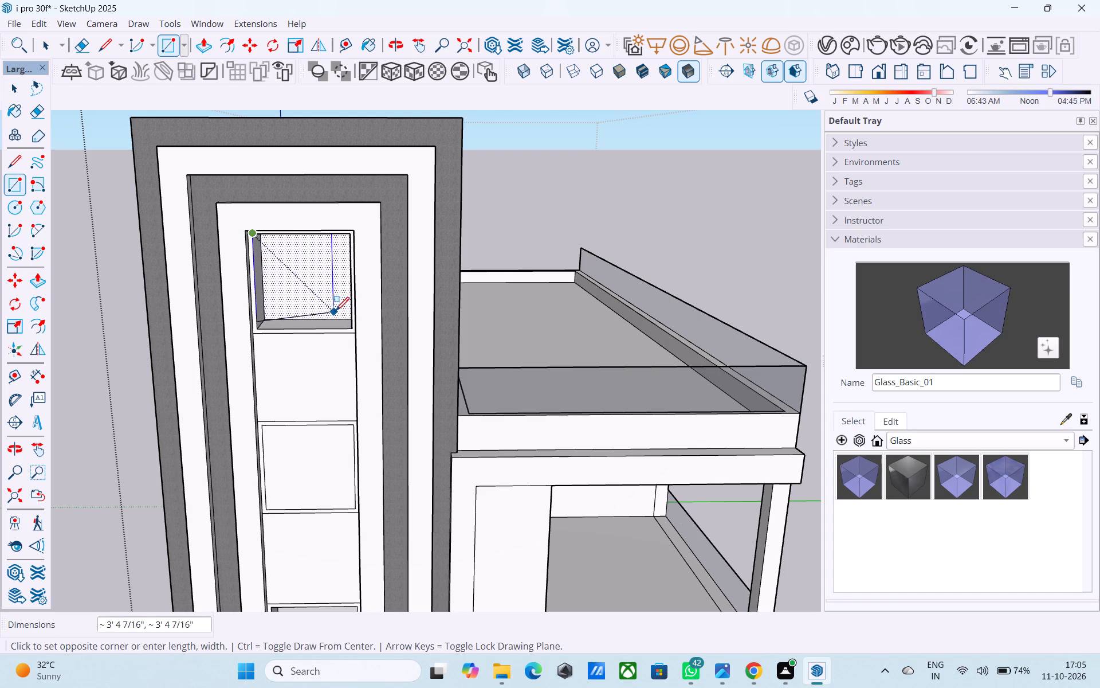
{"action": "left_click", "coordinate": [348, 325]}
Paint the top window pane with Glass_Basic_01.
{"action": "left_click", "coordinate": [938, 297]}
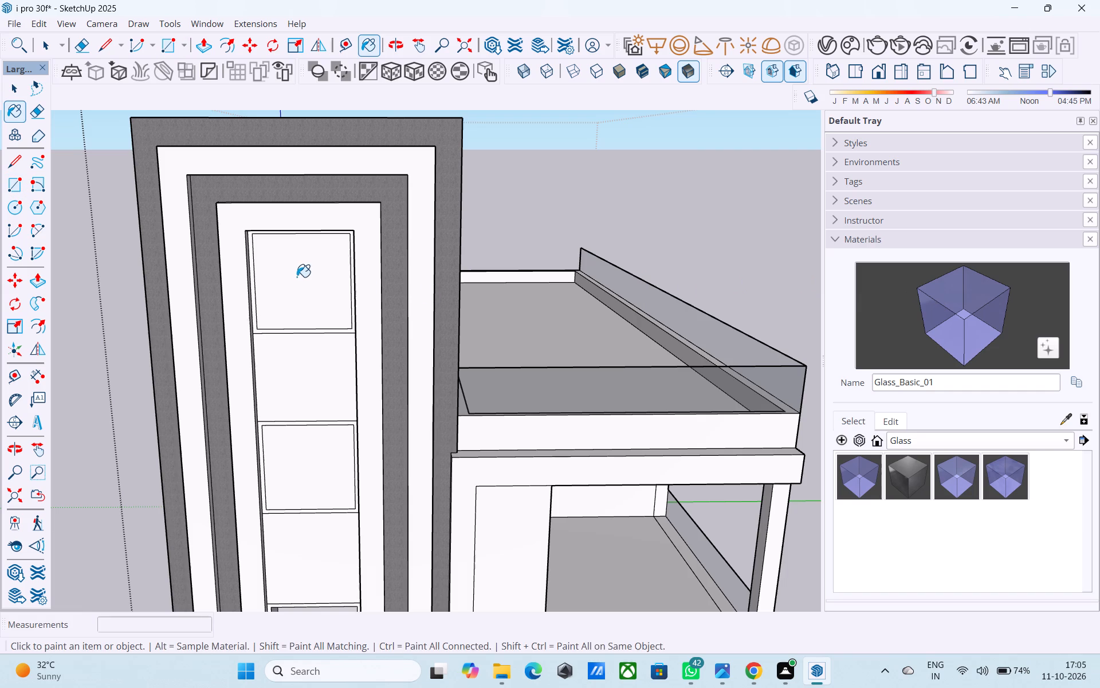
{"action": "left_click", "coordinate": [296, 277]}
{"action": "scroll", "coordinate": [296, 277], "scroll_direction": "down", "scroll_amount": 5}
{"action": "middle_click_drag", "start_coordinate": [297, 283], "coordinate": [316, 241]}
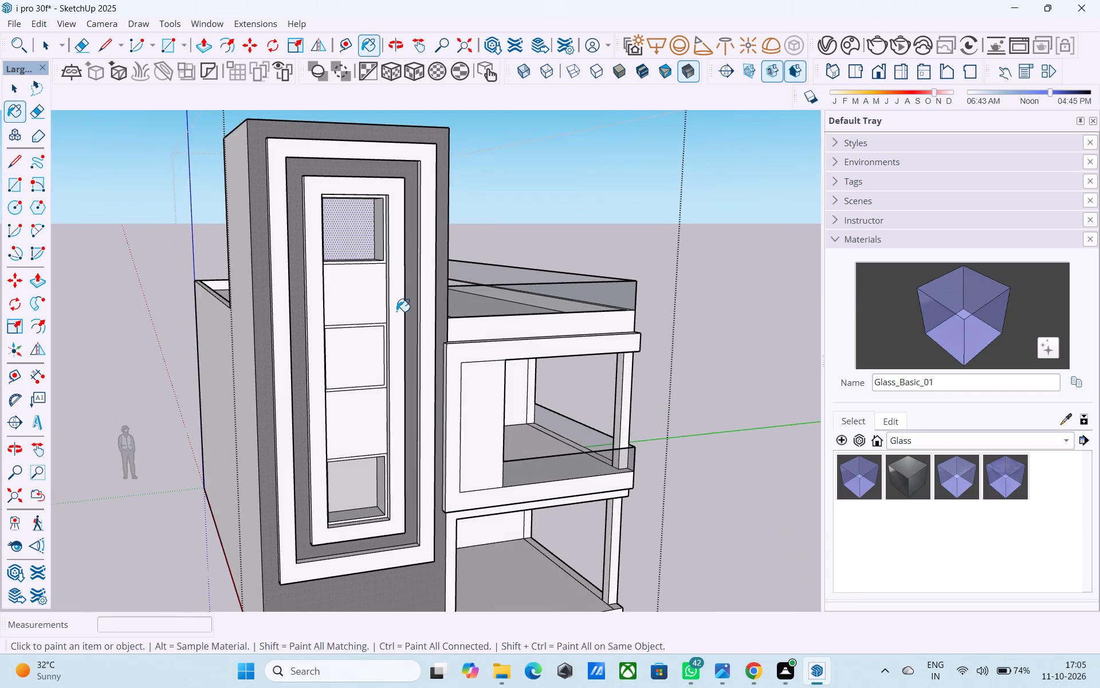
{"action": "middle_click_drag", "start_coordinate": [398, 314], "coordinate": [259, 330], "text": "shift"}
{"action": "key", "text": "space"}
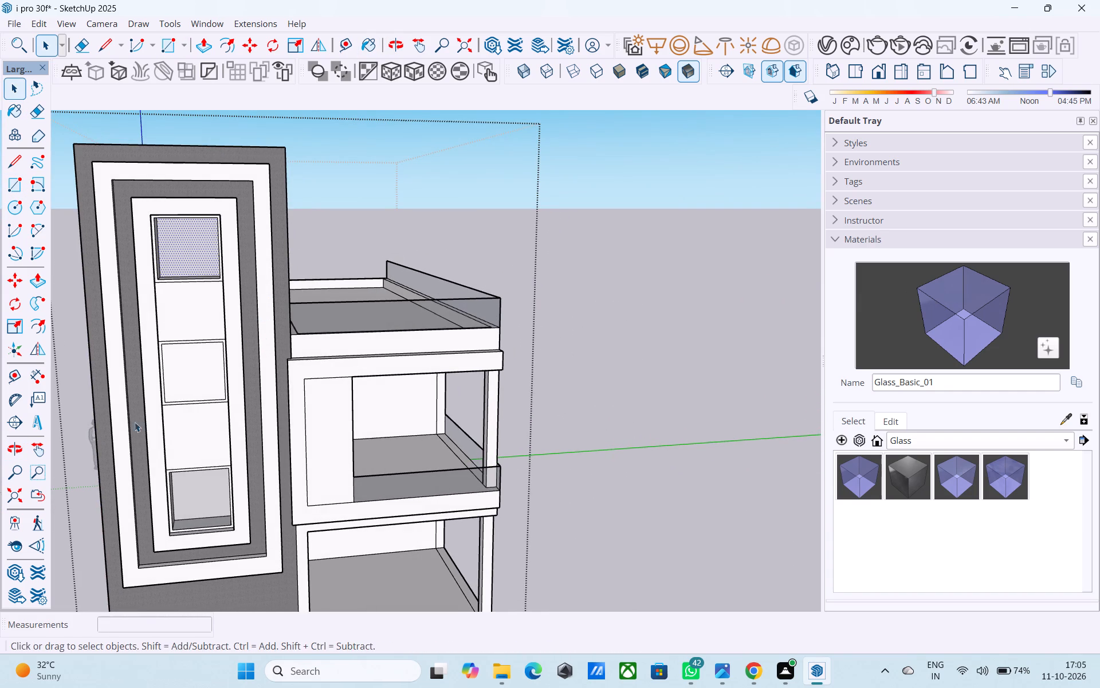
Examine the tower's glazed windows and the overall facade from several angles.
{"action": "middle_click_drag", "start_coordinate": [36, 488], "coordinate": [156, 419]}
{"action": "scroll", "coordinate": [147, 413], "scroll_direction": "down", "scroll_amount": 4}
{"action": "scroll", "coordinate": [84, 426], "scroll_direction": "down", "scroll_amount": 1}
{"action": "middle_click_drag", "start_coordinate": [204, 408], "coordinate": [209, 398], "text": "shift"}
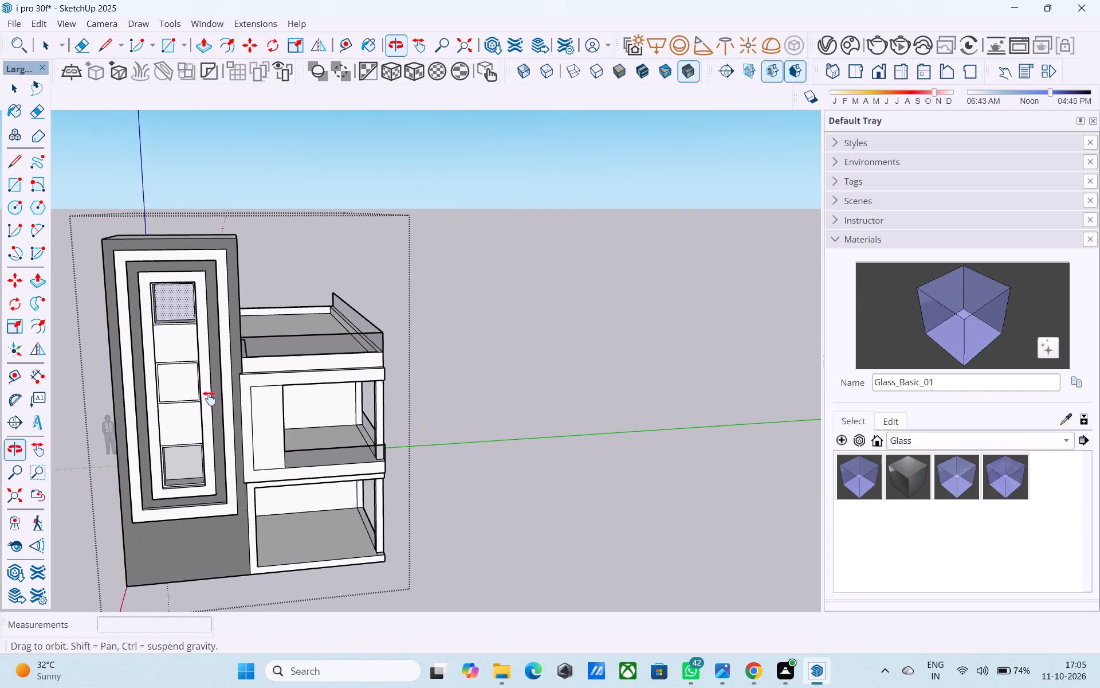
{"action": "middle_click_drag", "start_coordinate": [209, 398], "coordinate": [295, 358], "text": "shift"}
{"action": "scroll", "coordinate": [248, 323], "scroll_direction": "up", "scroll_amount": 6}
{"action": "key", "text": "e"}
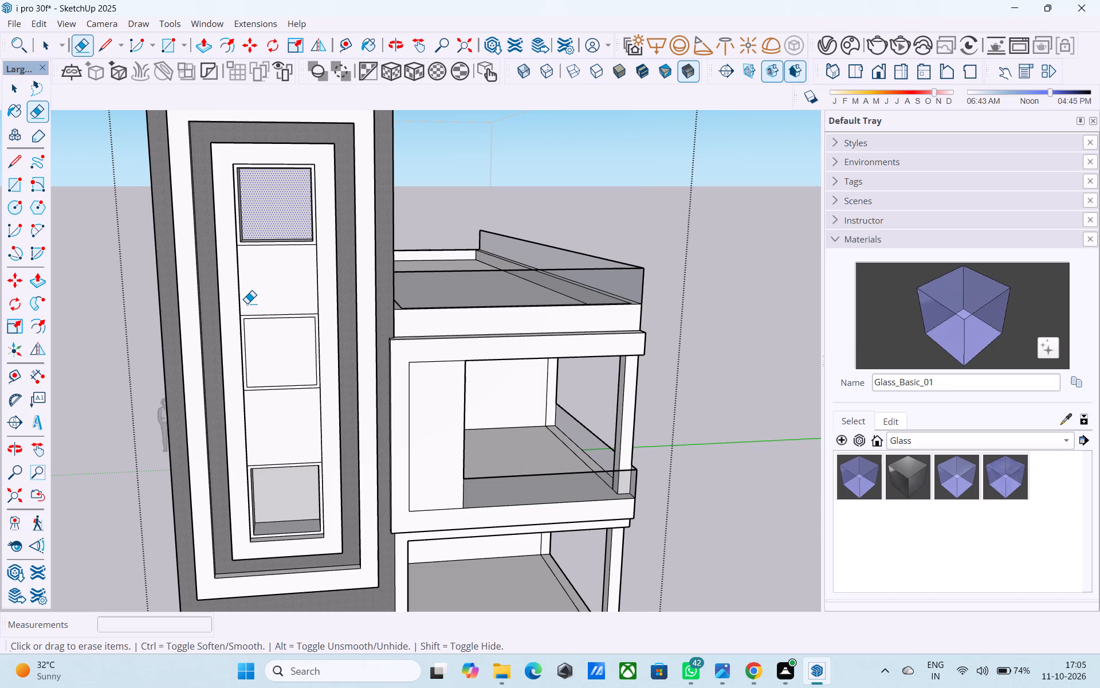
{"action": "middle_click_drag", "start_coordinate": [247, 303], "coordinate": [186, 333]}
{"action": "key", "text": "space"}
{"action": "scroll", "coordinate": [186, 332], "scroll_direction": "down", "scroll_amount": 3}
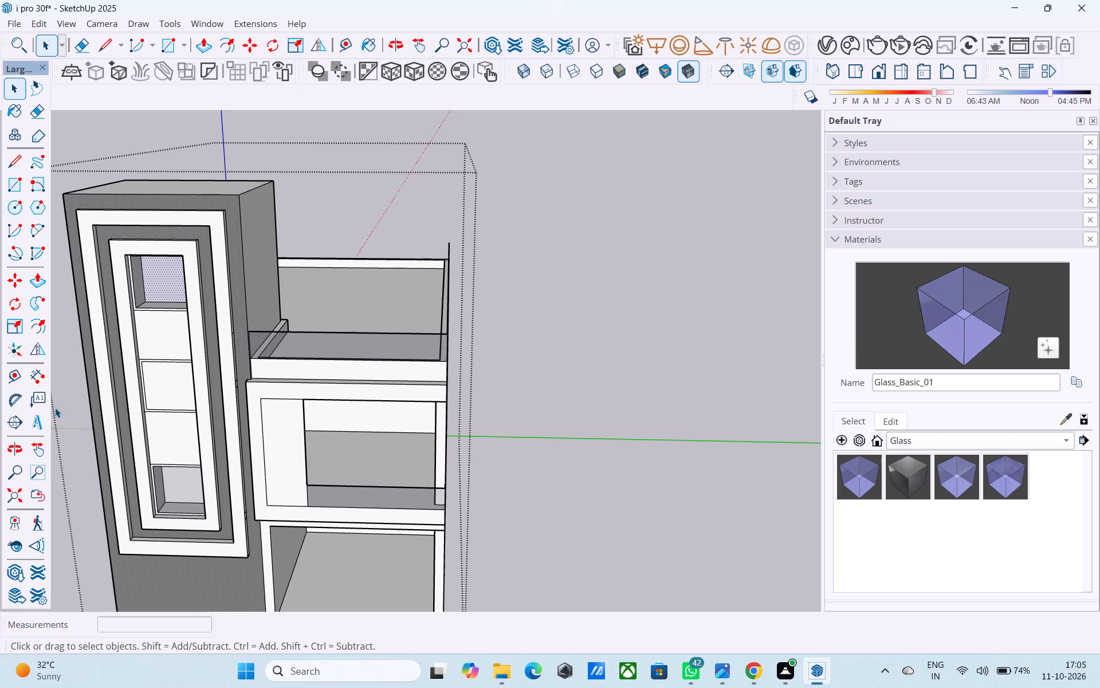
{"action": "scroll", "coordinate": [388, 448], "scroll_direction": "down", "scroll_amount": 4}
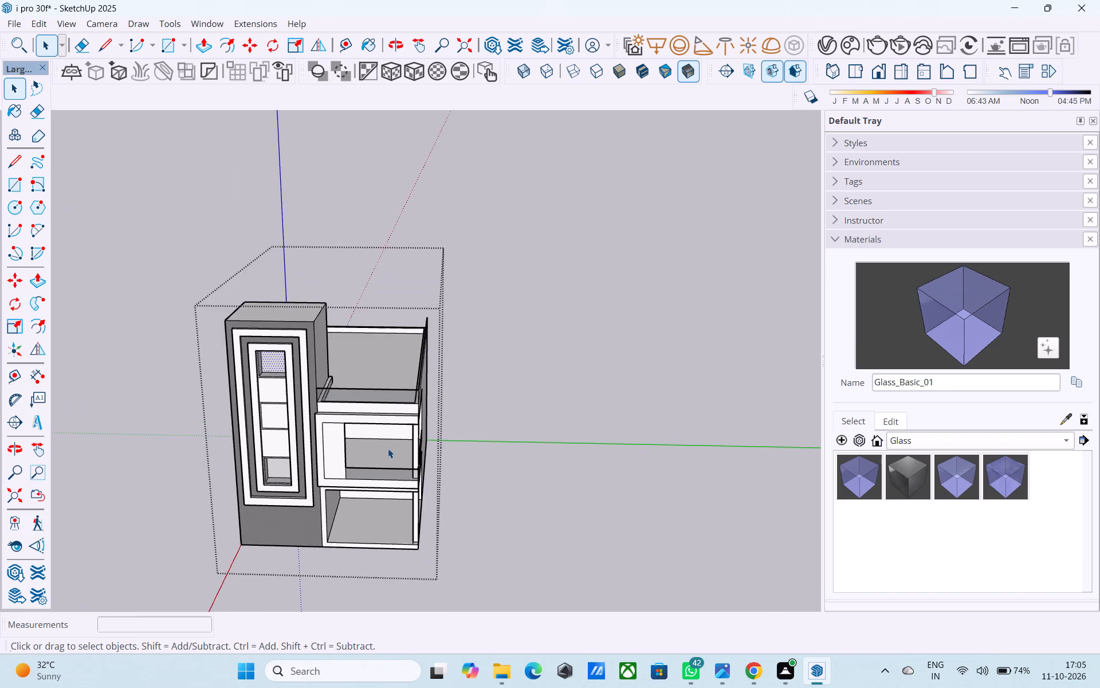
{"action": "scroll", "coordinate": [388, 448], "scroll_direction": "down", "scroll_amount": 3}
{"action": "middle_click_drag", "start_coordinate": [372, 462], "coordinate": [402, 401]}
Save the model.
{"action": "key", "text": "ctrl+s"}
{"action": "key", "text": "space"}
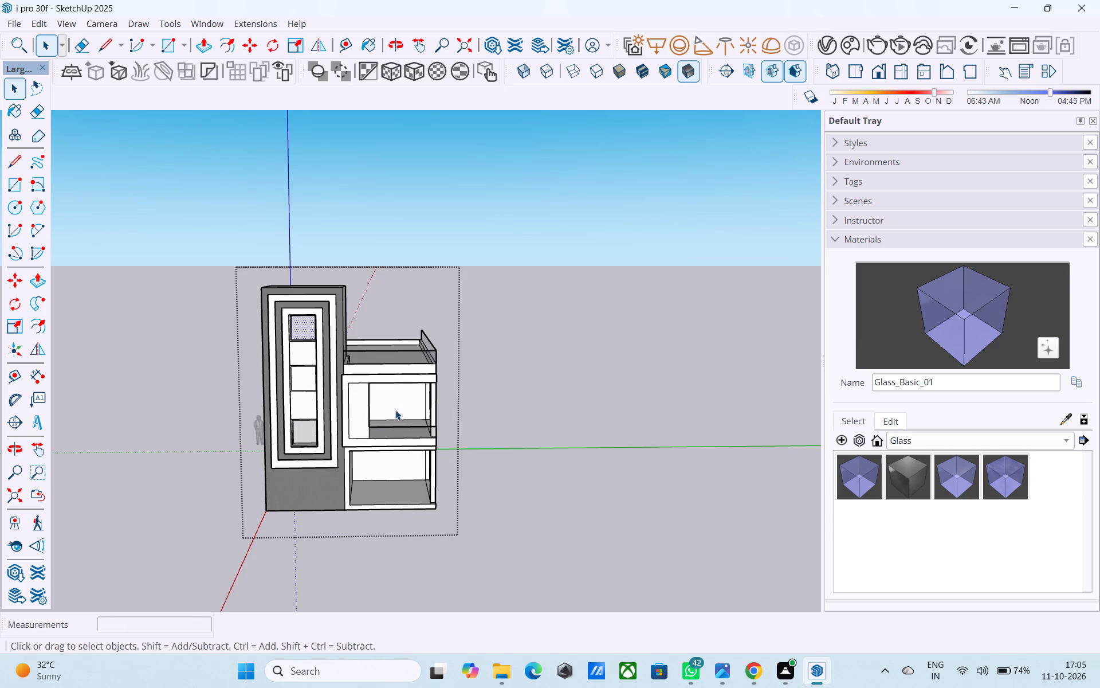
{"action": "key", "text": "space"}
Examine the corner columns and open bays of both floors from the front and side.
{"action": "middle_click_drag", "start_coordinate": [419, 437], "coordinate": [422, 386]}
{"action": "scroll", "coordinate": [422, 384], "scroll_direction": "up", "scroll_amount": 9}
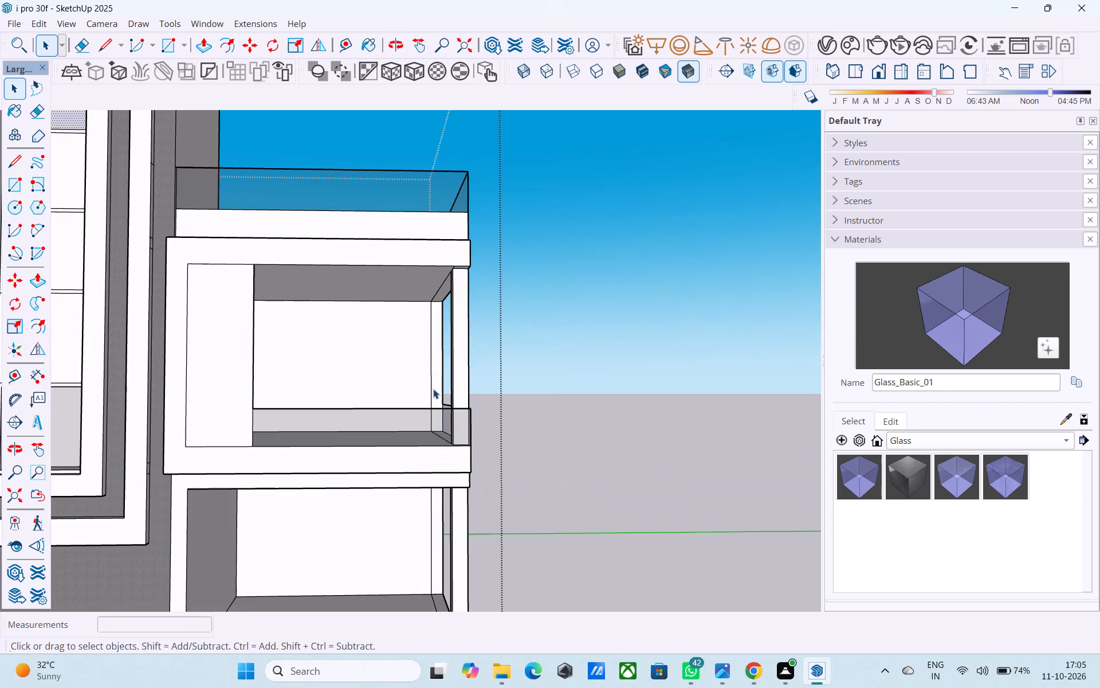
{"action": "middle_click_drag", "start_coordinate": [506, 405], "coordinate": [374, 440]}
{"action": "middle_click_drag", "start_coordinate": [234, 468], "coordinate": [334, 461]}
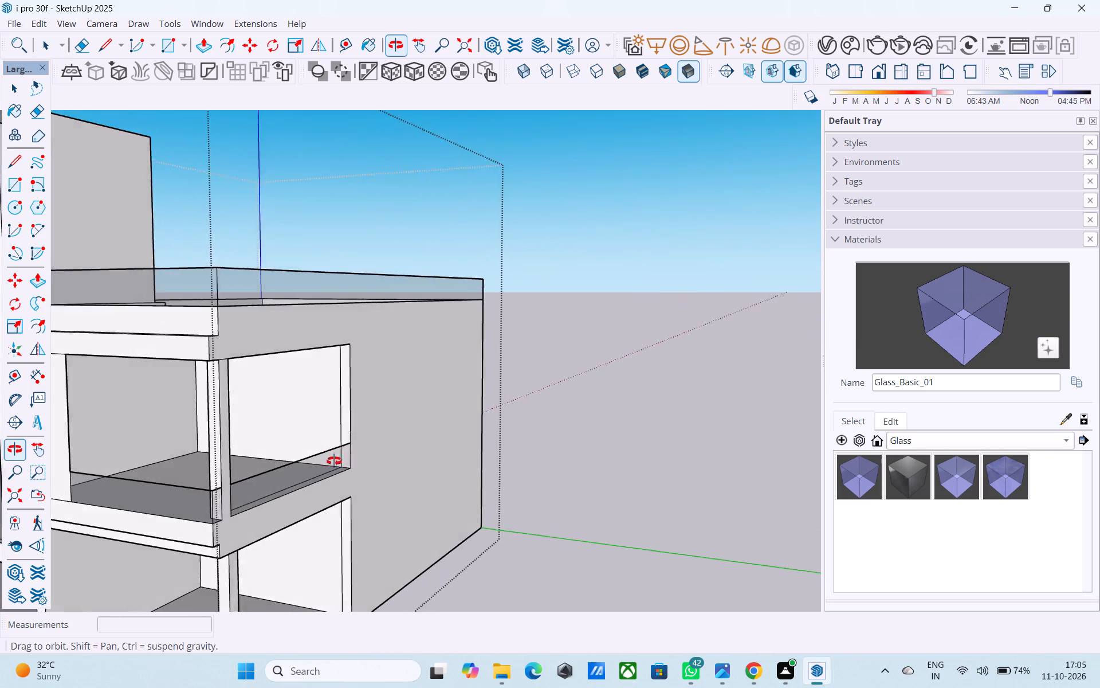
{"action": "middle_click_drag", "start_coordinate": [334, 461], "coordinate": [324, 462]}
{"action": "scroll", "coordinate": [226, 556], "scroll_direction": "up", "scroll_amount": 1}
{"action": "middle_click_drag", "start_coordinate": [226, 556], "coordinate": [272, 496], "text": "shift"}
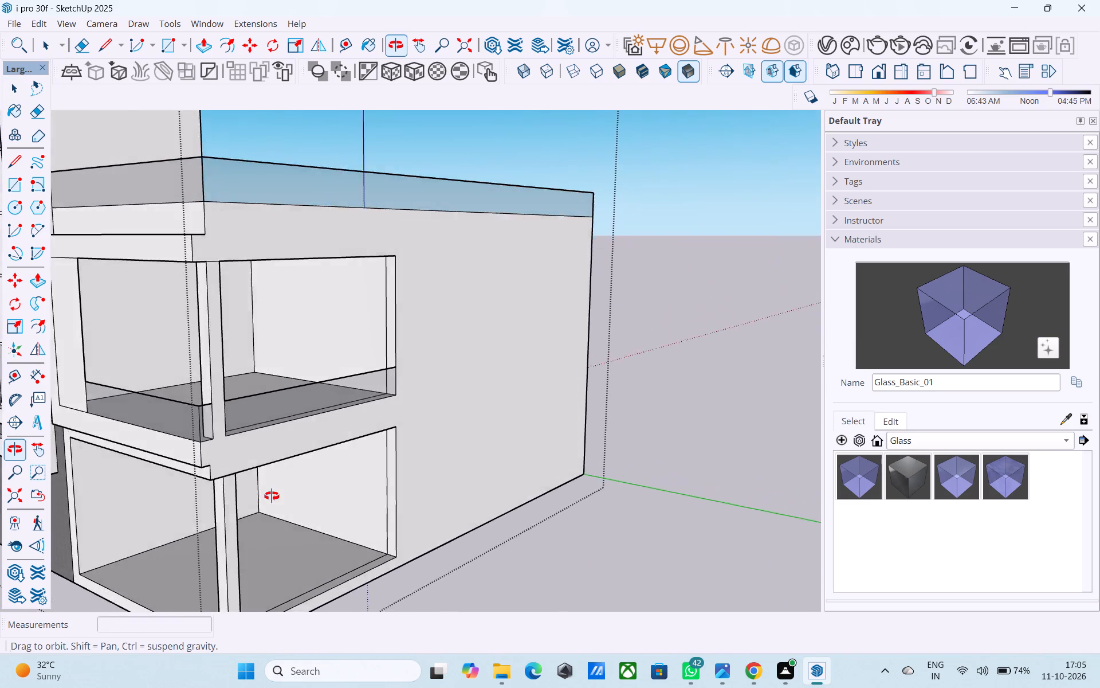
{"action": "middle_click_drag", "start_coordinate": [272, 496], "coordinate": [328, 479], "text": "shift"}
{"action": "middle_click_drag", "start_coordinate": [272, 478], "coordinate": [348, 476], "text": "shift"}
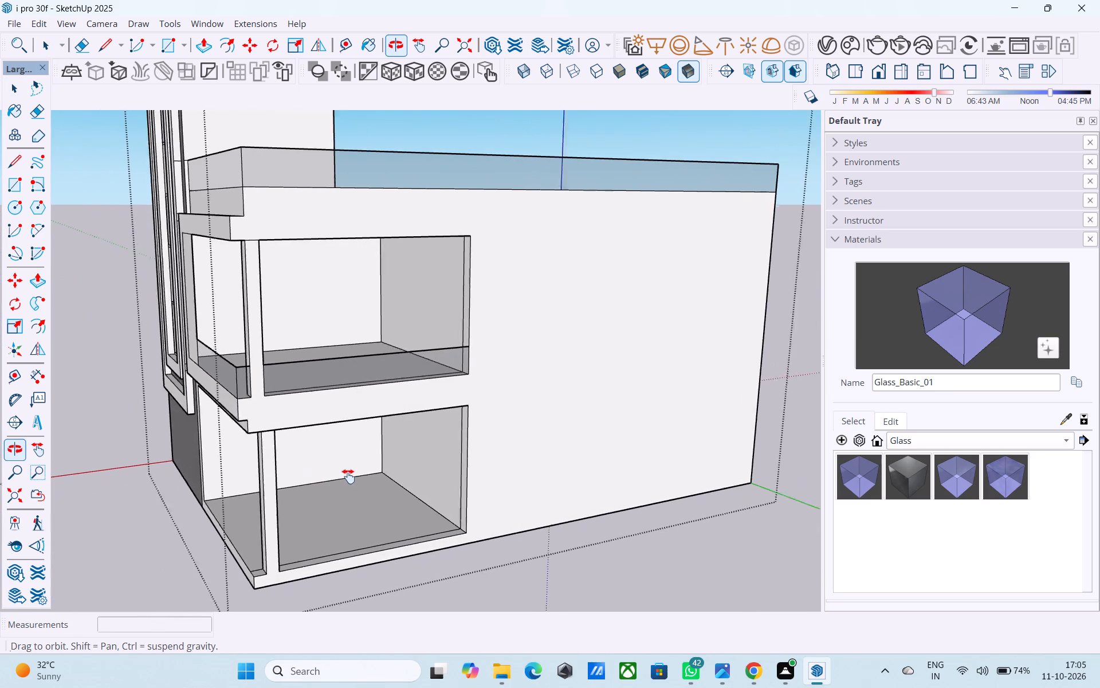
{"action": "middle_click_drag", "start_coordinate": [348, 476], "coordinate": [339, 478], "text": "shift"}
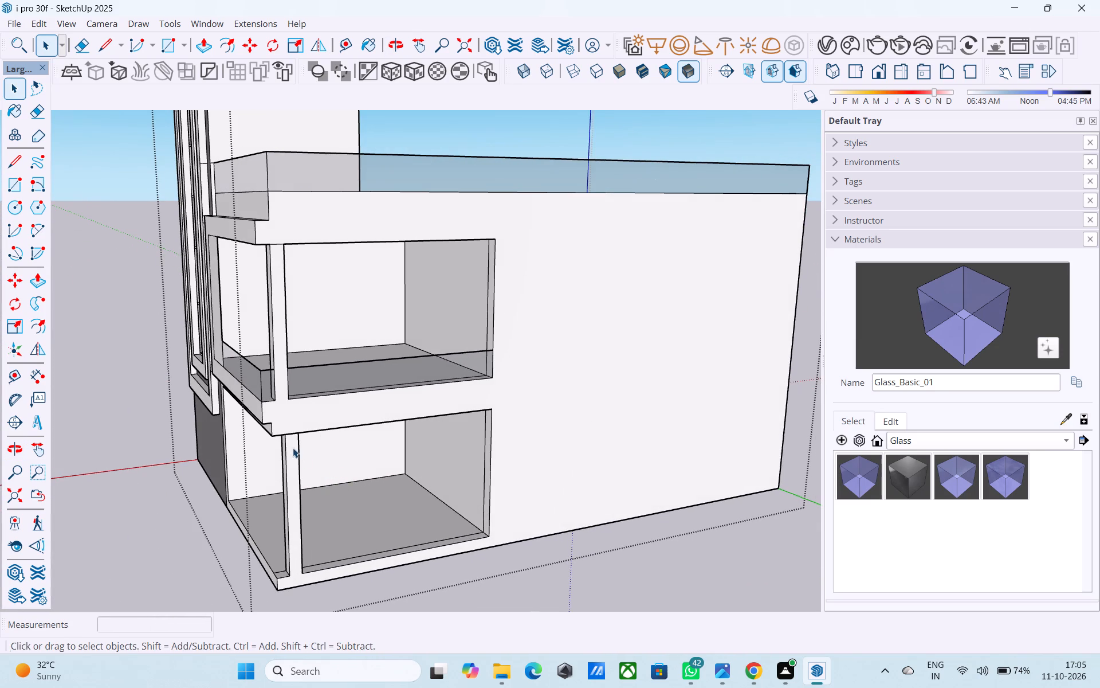
{"action": "middle_click_drag", "start_coordinate": [286, 445], "coordinate": [294, 439]}
{"action": "middle_click_drag", "start_coordinate": [309, 522], "coordinate": [344, 512]}
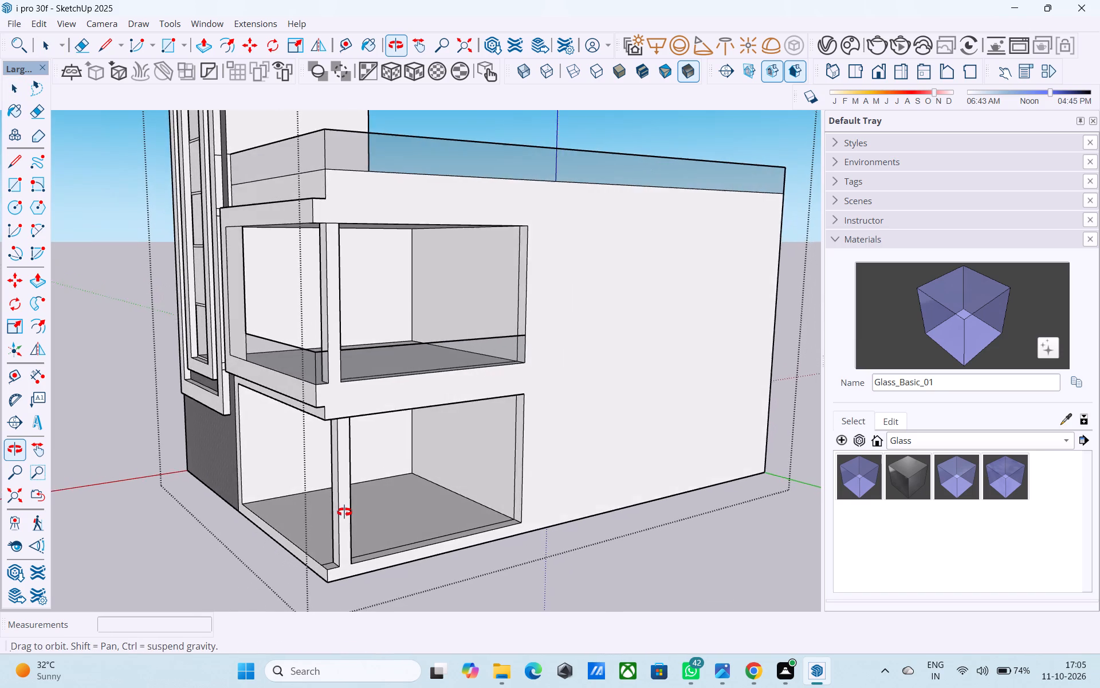
{"action": "middle_click_drag", "start_coordinate": [344, 512], "coordinate": [192, 527]}
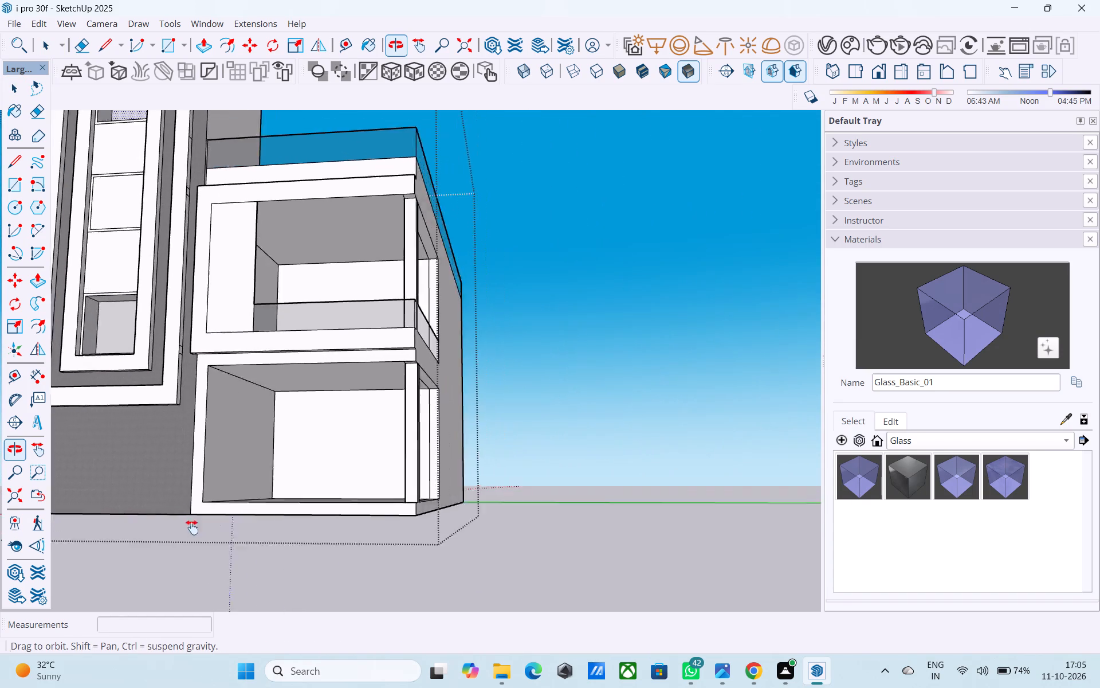
{"action": "middle_click_drag", "start_coordinate": [192, 527], "coordinate": [253, 471]}
Draw two horizontal lines across the front face of the ground-floor corner column to mark a narrow strip, each spanning its 9" width.
{"action": "middle_click_drag", "start_coordinate": [506, 347], "coordinate": [492, 369]}
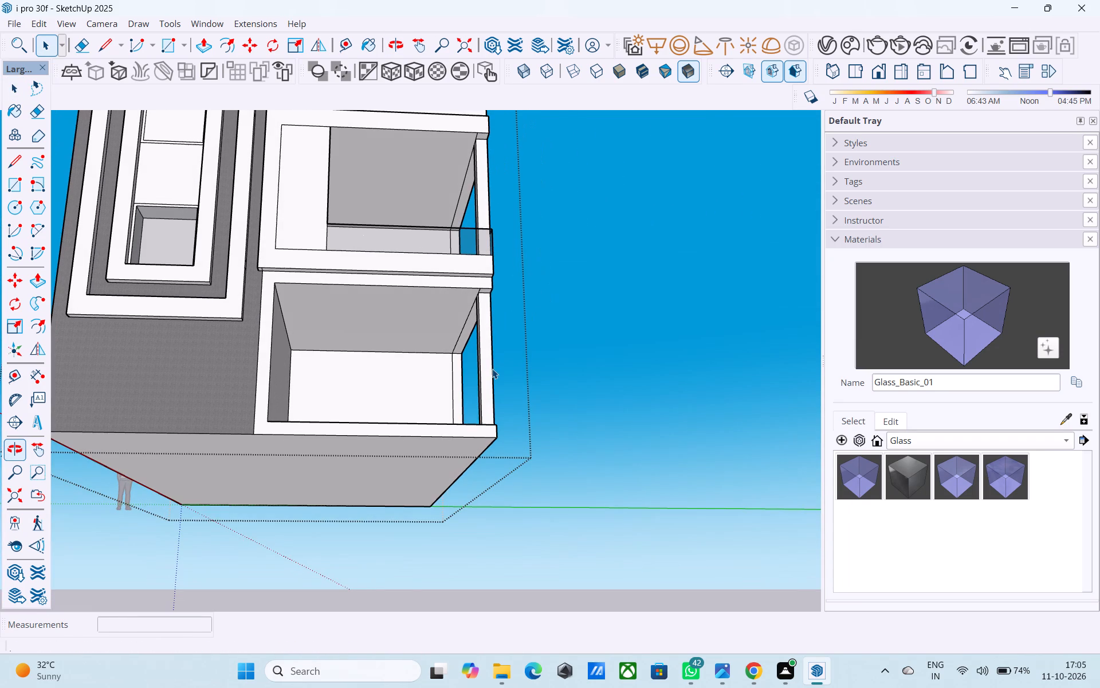
{"action": "key", "text": "l"}
{"action": "middle_click_drag", "start_coordinate": [492, 369], "coordinate": [483, 392]}
{"action": "scroll", "coordinate": [483, 392], "scroll_direction": "up", "scroll_amount": 2}
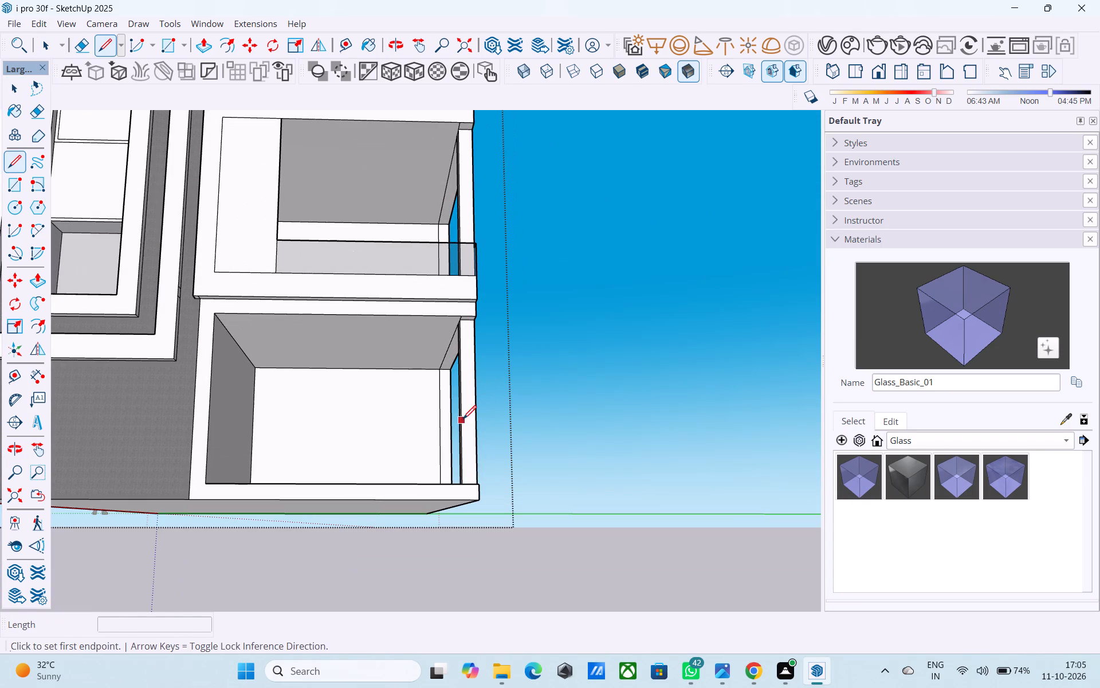
{"action": "left_click", "coordinate": [462, 420]}
{"action": "left_click", "coordinate": [473, 428]}
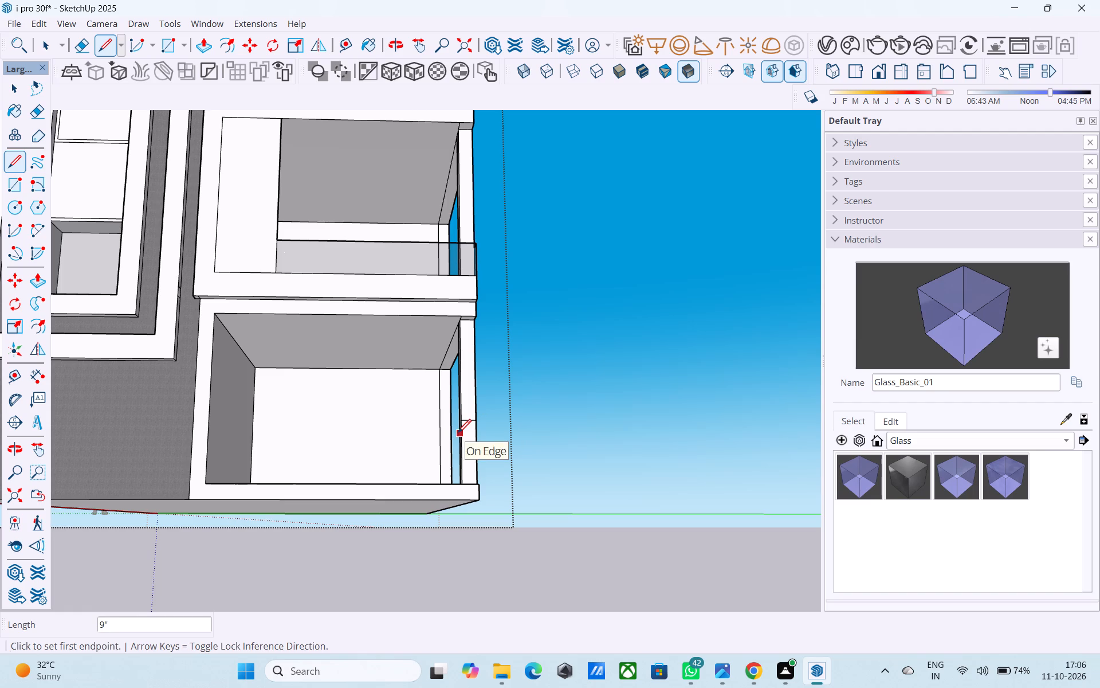
{"action": "left_click", "coordinate": [458, 434]}
{"action": "left_click", "coordinate": [474, 434]}
{"action": "scroll", "coordinate": [472, 432], "scroll_direction": "up", "scroll_amount": 3}
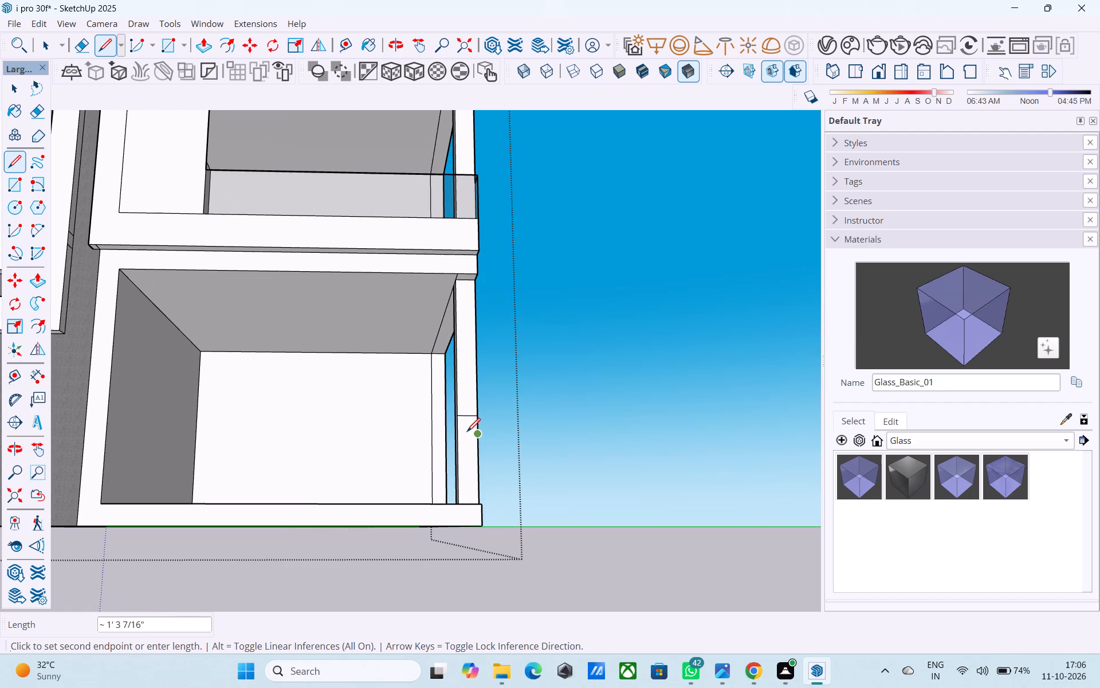
{"action": "left_click", "coordinate": [457, 436]}
Push the marked strip on the ground-floor corner column back into the column's depth.
{"action": "key", "text": "space"}
{"action": "left_click", "coordinate": [466, 428]}
{"action": "key", "text": "p"}
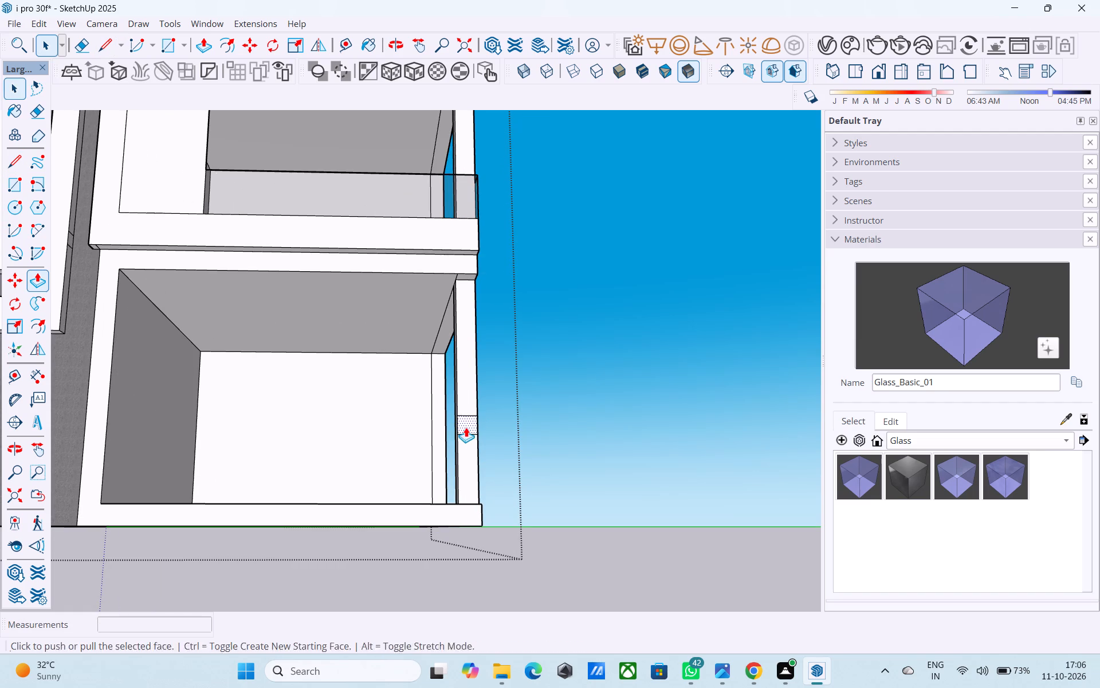
{"action": "left_click", "coordinate": [466, 427]}
{"action": "left_click", "coordinate": [383, 435]}
{"action": "scroll", "coordinate": [505, 425], "scroll_direction": "up", "scroll_amount": 2}
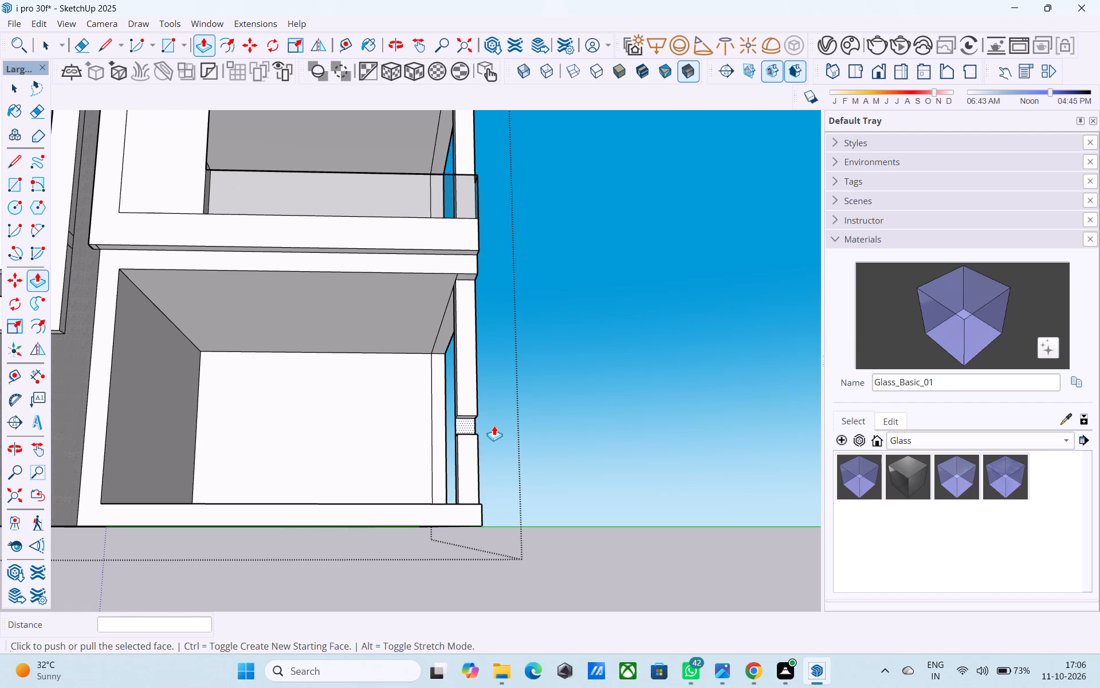
Delete the strip's back face and erase its leftover faces and edges, leaving a clear gap through the ground-floor corner column.
{"action": "scroll", "coordinate": [494, 425], "scroll_direction": "up", "scroll_amount": 4}
{"action": "key", "text": "space"}
{"action": "left_click", "coordinate": [445, 427]}
{"action": "key", "text": "Delete"}
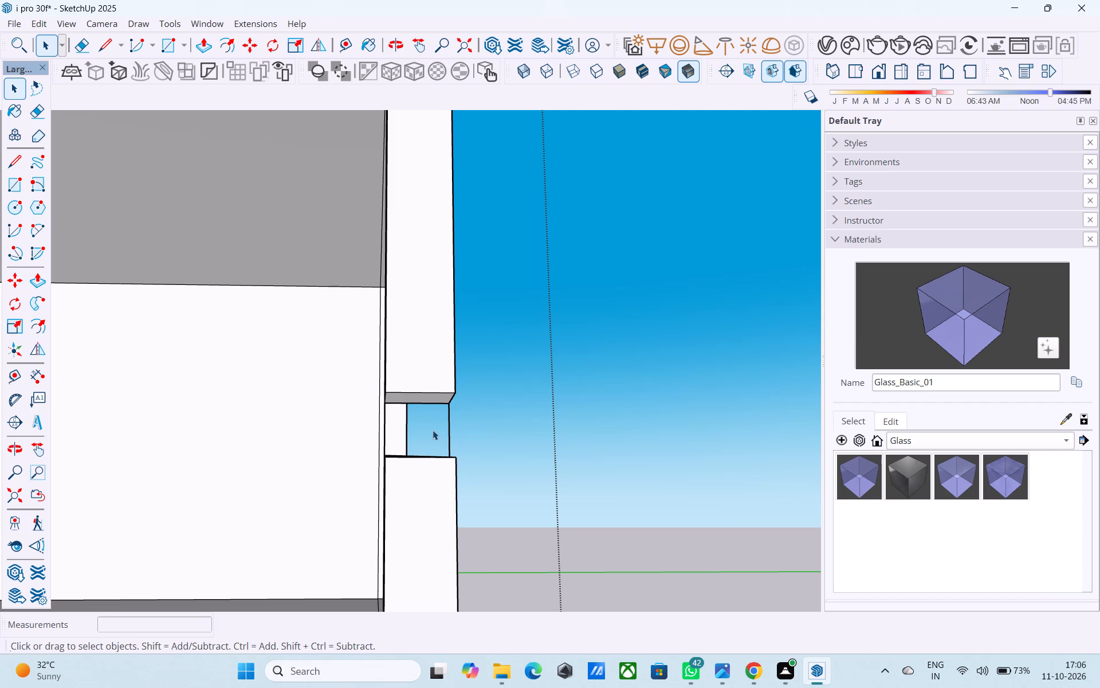
{"action": "middle_click_drag", "start_coordinate": [402, 430], "coordinate": [423, 441]}
{"action": "key", "text": "e"}
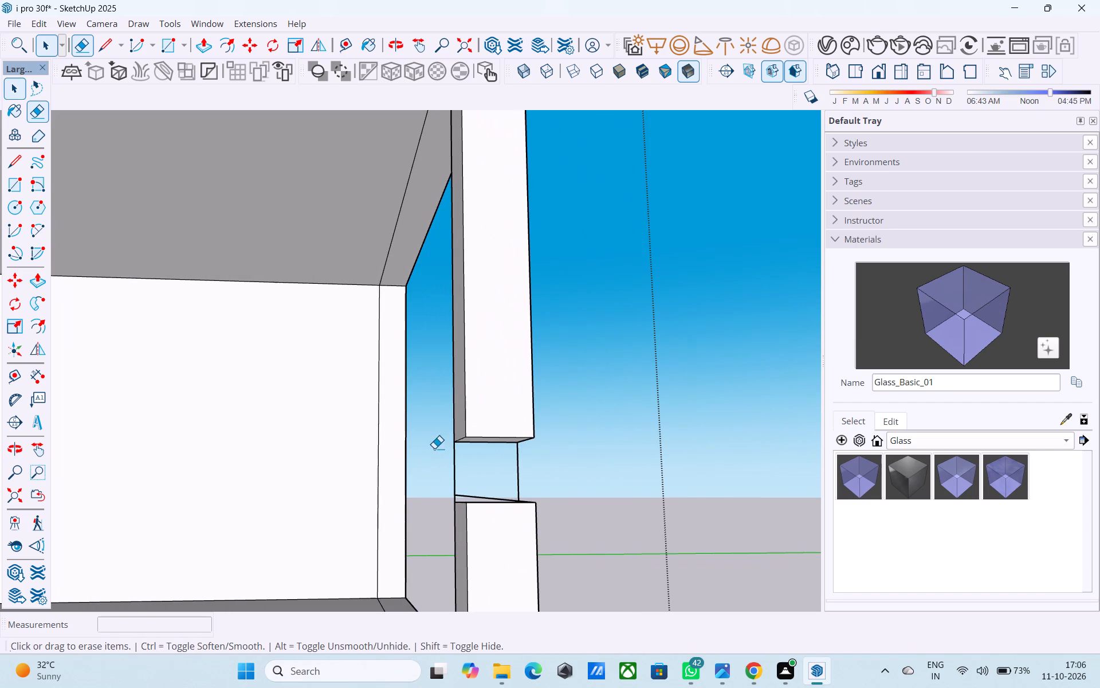
{"action": "left_click_drag", "start_coordinate": [438, 462], "coordinate": [567, 464]}
{"action": "middle_click_drag", "start_coordinate": [483, 501], "coordinate": [479, 540]}
{"action": "scroll", "coordinate": [480, 523], "scroll_direction": "up", "scroll_amount": 2}
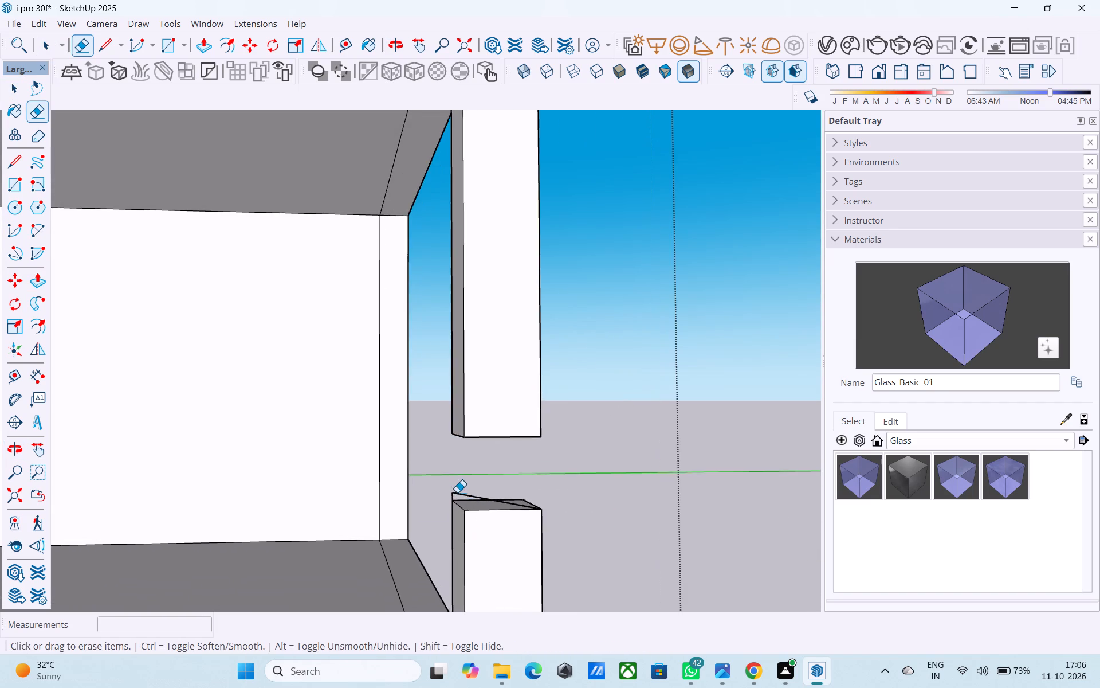
{"action": "scroll", "coordinate": [457, 492], "scroll_direction": "up", "scroll_amount": 3}
{"action": "left_click", "coordinate": [456, 492]}
{"action": "left_click", "coordinate": [450, 498]}
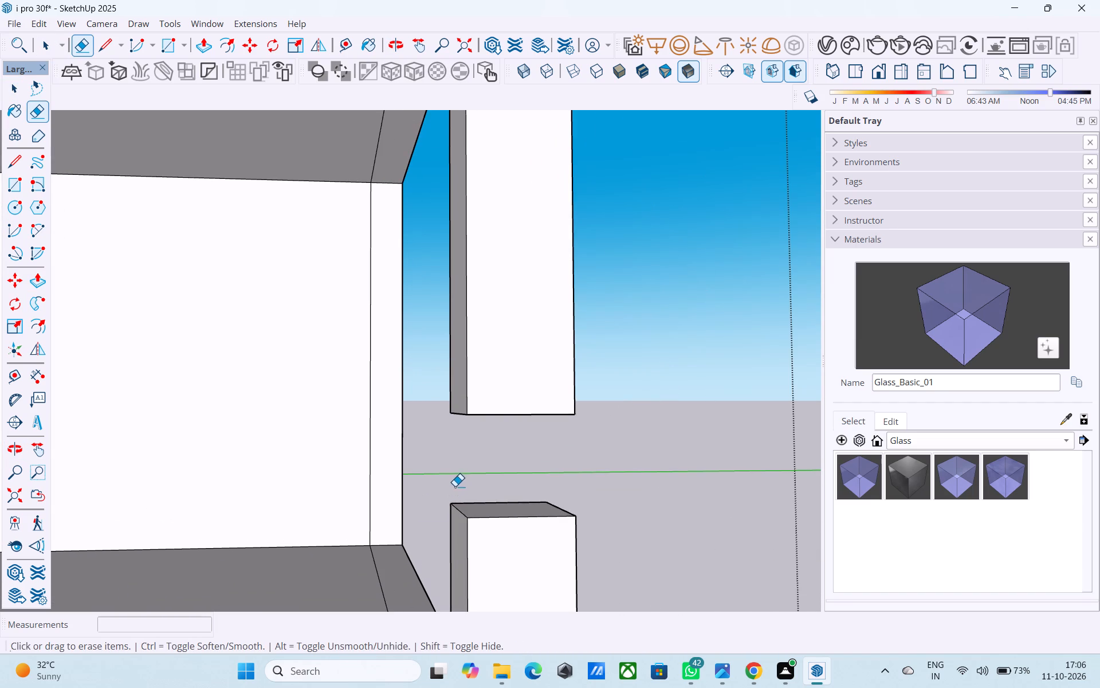
Push the underside of the ground-floor corner column's upper piece up by about 5' 3".
{"action": "key", "text": "space"}
{"action": "scroll", "coordinate": [456, 486], "scroll_direction": "down", "scroll_amount": 3}
{"action": "middle_click_drag", "start_coordinate": [456, 486], "coordinate": [434, 638], "text": "shift"}
{"action": "scroll", "coordinate": [422, 513], "scroll_direction": "down", "scroll_amount": 9}
{"action": "middle_click_drag", "start_coordinate": [399, 570], "coordinate": [391, 588], "text": "shift"}
{"action": "middle_click_drag", "start_coordinate": [426, 373], "coordinate": [406, 487], "text": "shift"}
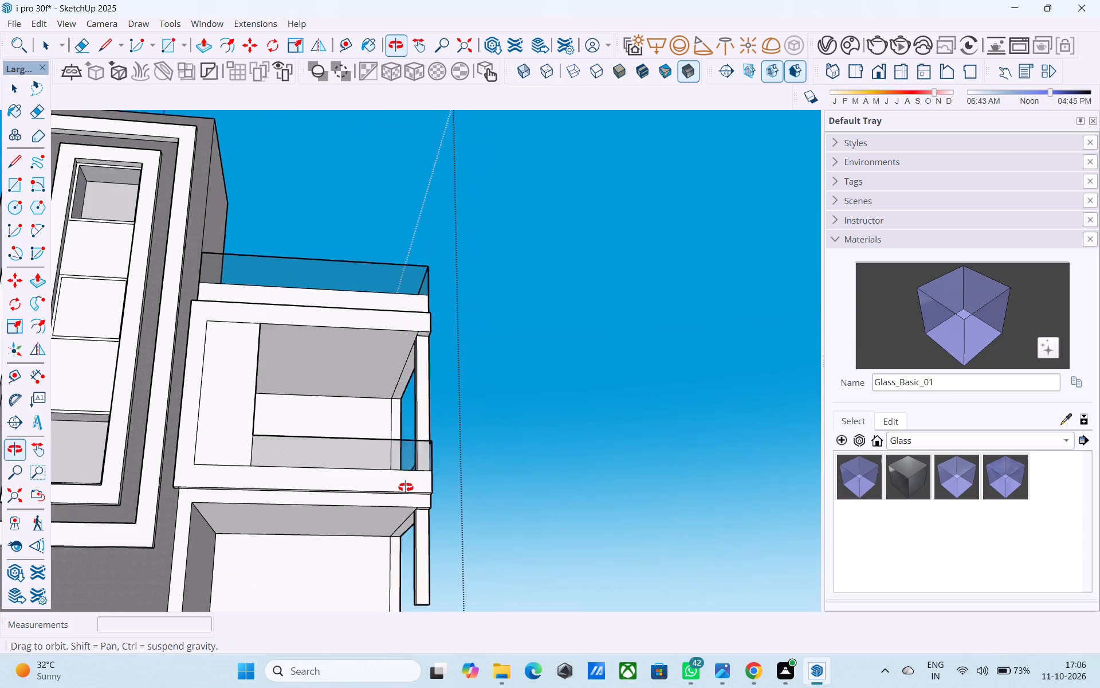
{"action": "middle_click_drag", "start_coordinate": [406, 487], "coordinate": [402, 435], "text": "shift"}
{"action": "scroll", "coordinate": [408, 449], "scroll_direction": "up", "scroll_amount": 5}
{"action": "left_click", "coordinate": [412, 449]}
{"action": "key", "text": "p"}
{"action": "left_click", "coordinate": [413, 449]}
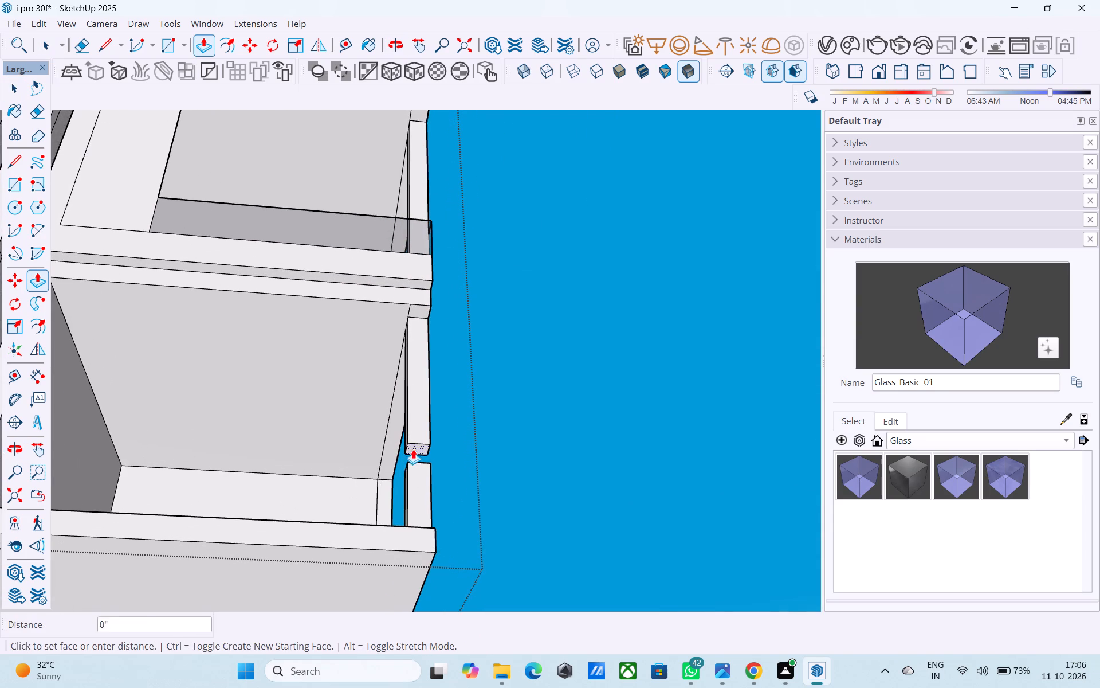
{"action": "left_click", "coordinate": [383, 338]}
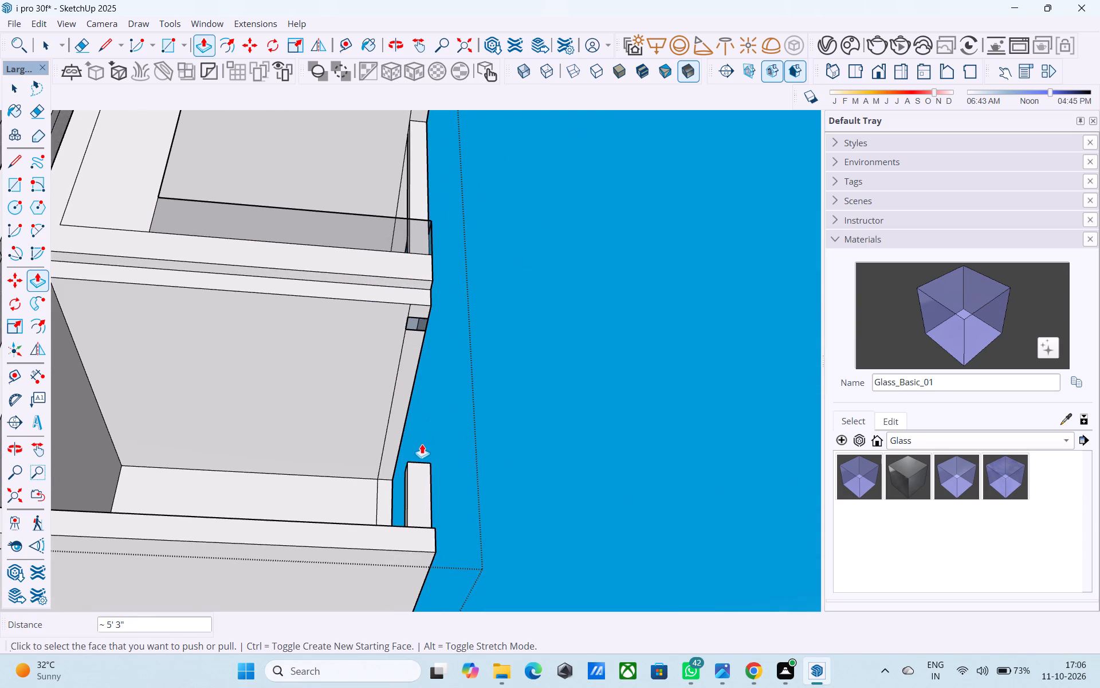
Push the remaining lower stub of the ground-floor corner column down to the floor slab and erase its leftover base edge.
{"action": "middle_click_drag", "start_coordinate": [419, 447], "coordinate": [408, 616]}
{"action": "middle_click_drag", "start_coordinate": [419, 438], "coordinate": [418, 623]}
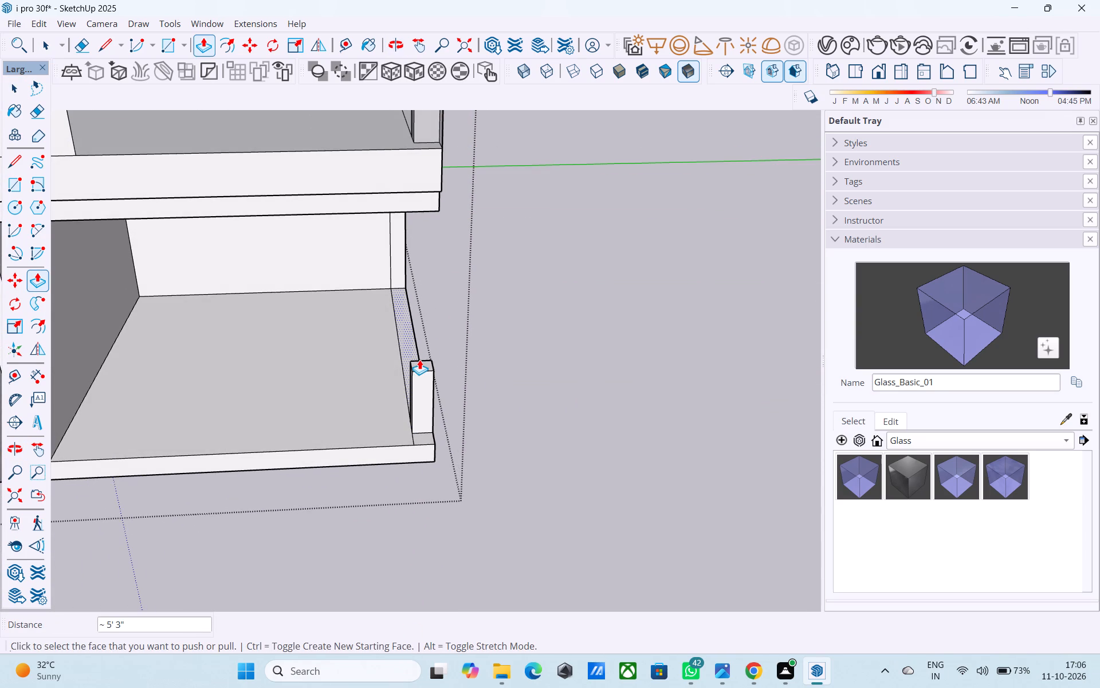
{"action": "middle_click_drag", "start_coordinate": [419, 359], "coordinate": [407, 447]}
{"action": "scroll", "coordinate": [411, 429], "scroll_direction": "up", "scroll_amount": 3}
{"action": "left_click", "coordinate": [436, 346]}
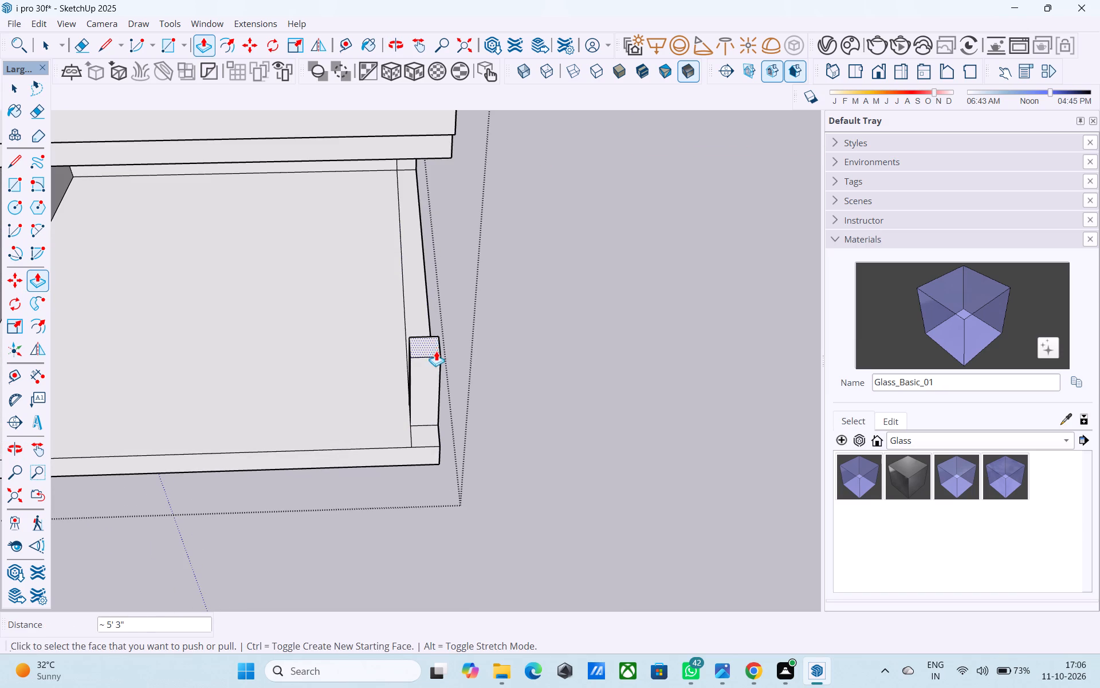
{"action": "left_click", "coordinate": [384, 411]}
{"action": "middle_click_drag", "start_coordinate": [428, 394], "coordinate": [419, 397], "text": "shift"}
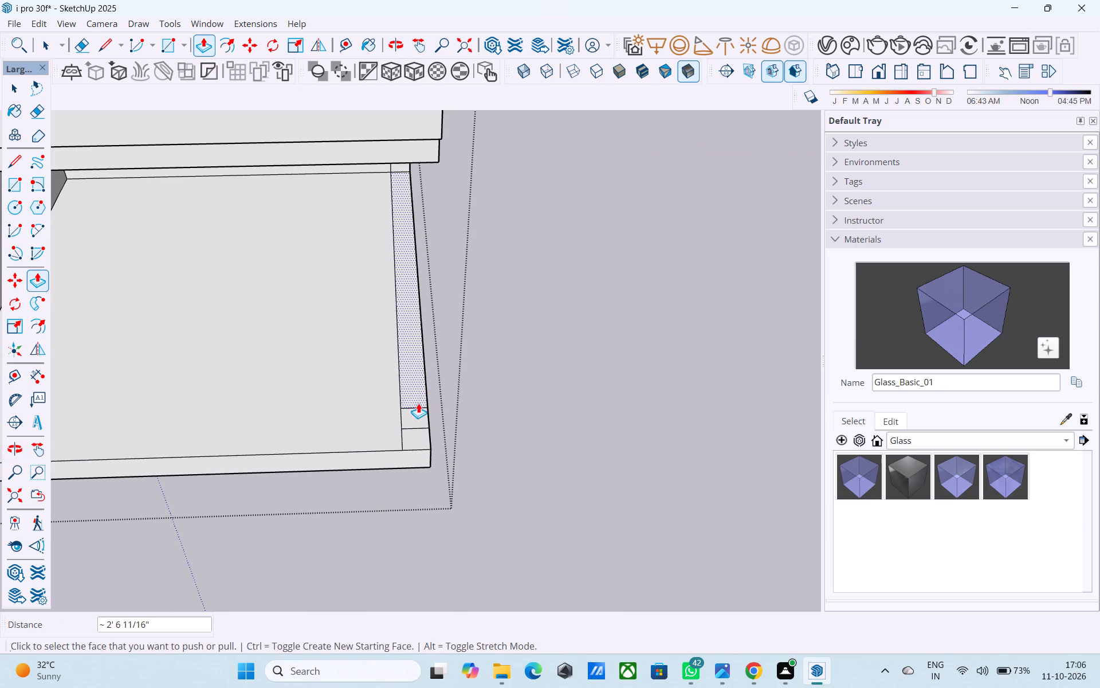
{"action": "key", "text": "e"}
{"action": "left_click_drag", "start_coordinate": [418, 403], "coordinate": [415, 429]}
Draw a 10' 6" vertical line from the base corner of the upper-floor column down to the ground slab's corner.
{"action": "scroll", "coordinate": [414, 432], "scroll_direction": "down", "scroll_amount": 5}
{"action": "middle_click_drag", "start_coordinate": [414, 432], "coordinate": [437, 473], "text": "shift"}
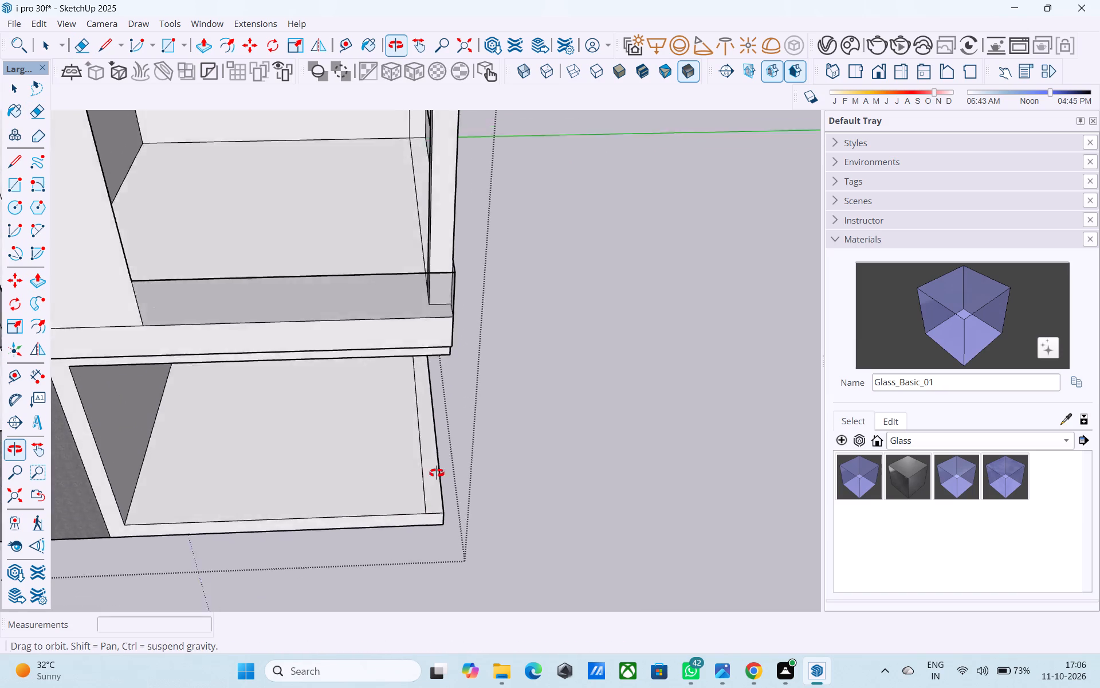
{"action": "middle_click_drag", "start_coordinate": [437, 473], "coordinate": [436, 462], "text": "shift"}
{"action": "scroll", "coordinate": [441, 278], "scroll_direction": "down", "scroll_amount": 2}
{"action": "middle_click_drag", "start_coordinate": [490, 331], "coordinate": [365, 389], "text": "shift"}
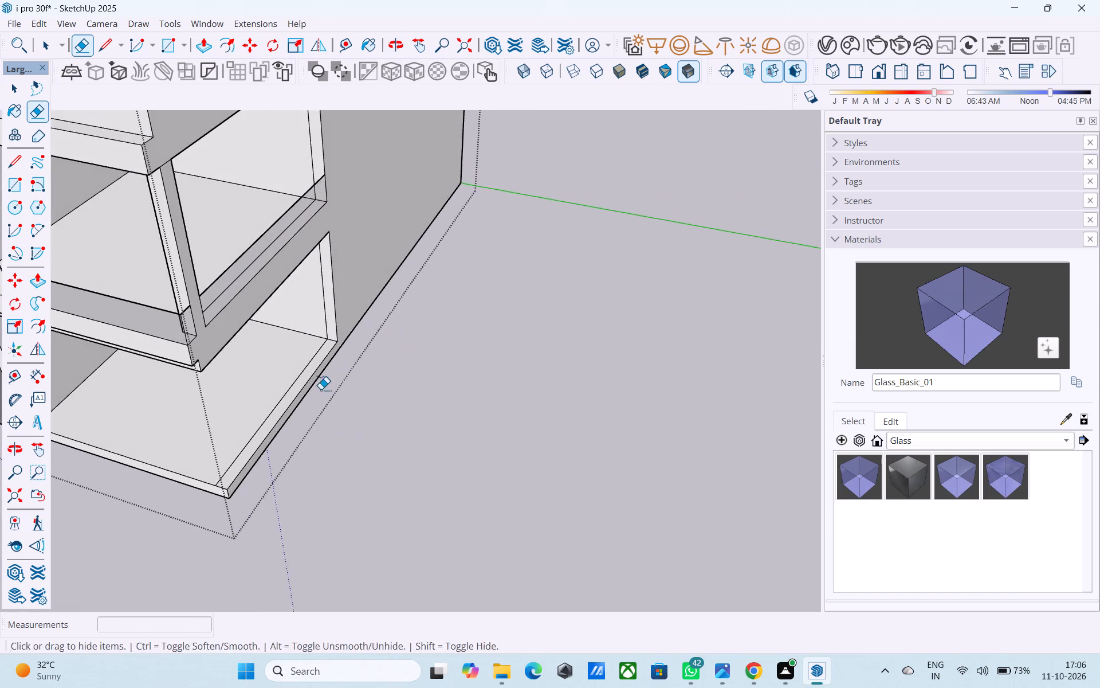
{"action": "middle_click_drag", "start_coordinate": [321, 389], "coordinate": [400, 382], "text": "shift"}
{"action": "key", "text": "l"}
{"action": "left_click", "coordinate": [308, 322]}
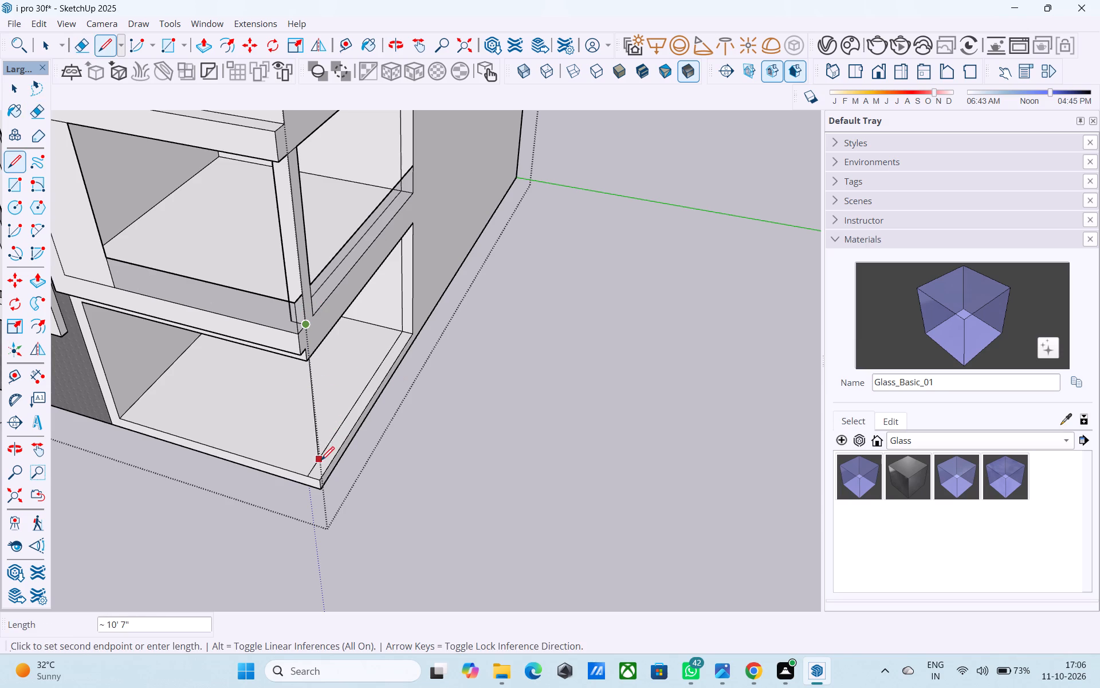
{"action": "middle_click_drag", "start_coordinate": [323, 461], "coordinate": [465, 422]}
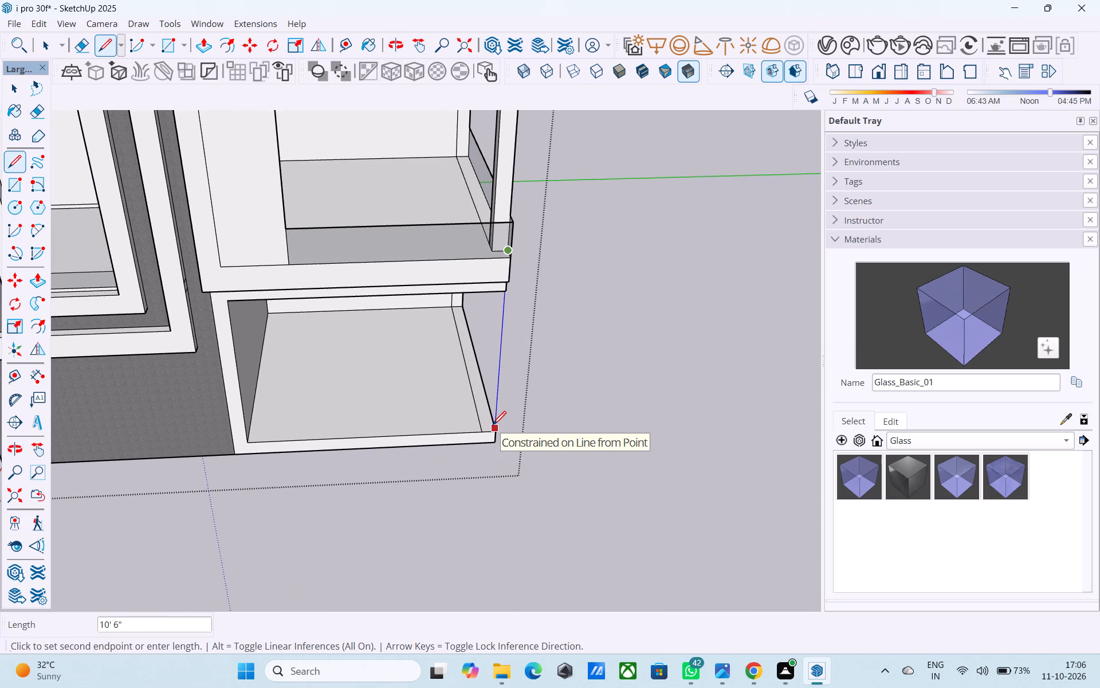
{"action": "left_click", "coordinate": [493, 426]}
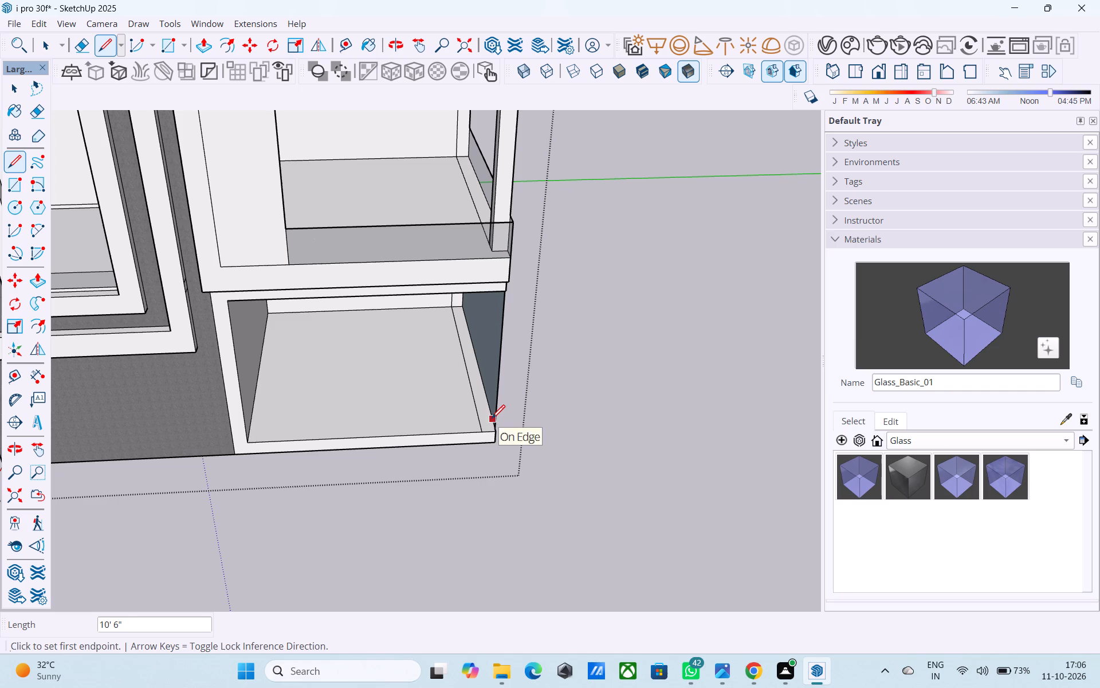
Draw a column-footprint rectangle at the ground slab's outer corner and pull it up 8' 6" to the slab above.
{"action": "middle_click_drag", "start_coordinate": [492, 420], "coordinate": [492, 430], "text": "shift"}
{"action": "scroll", "coordinate": [492, 430], "scroll_direction": "up", "scroll_amount": 4}
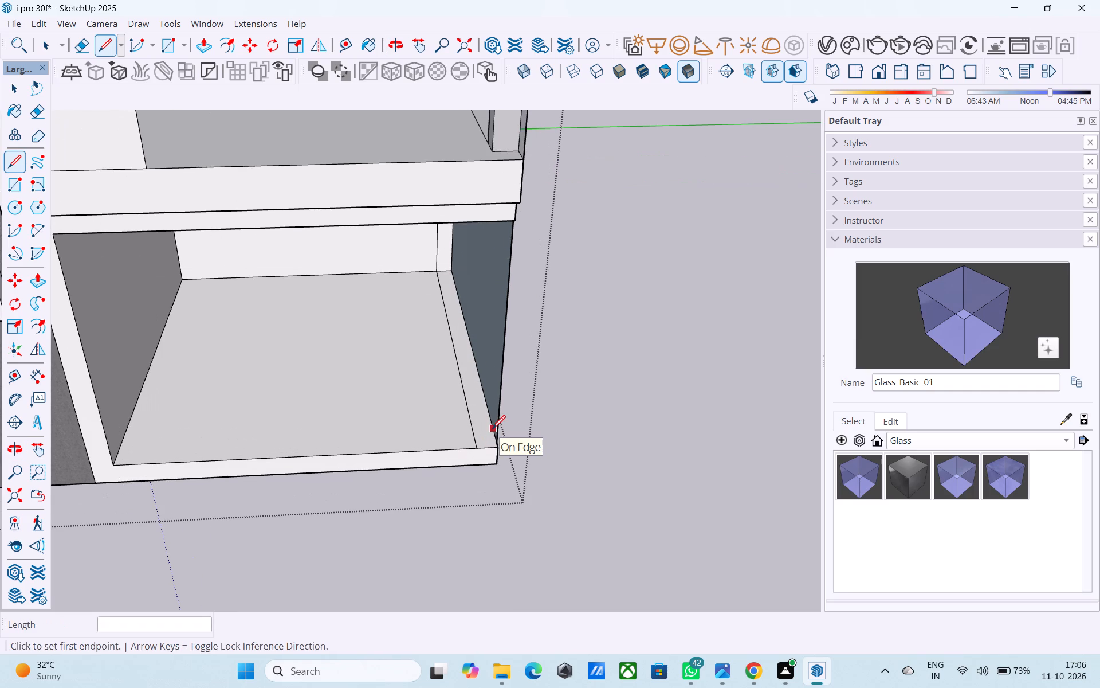
{"action": "key", "text": "r"}
{"action": "left_click", "coordinate": [496, 449]}
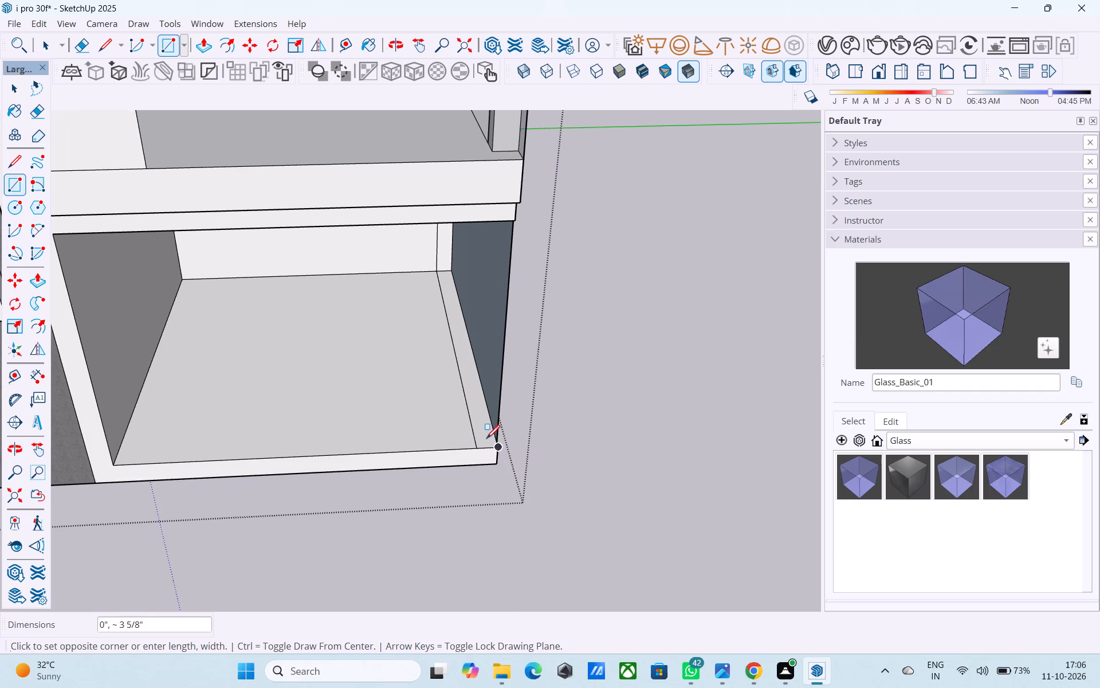
{"action": "left_click", "coordinate": [476, 434]}
{"action": "key", "text": "space"}
{"action": "left_click", "coordinate": [481, 441]}
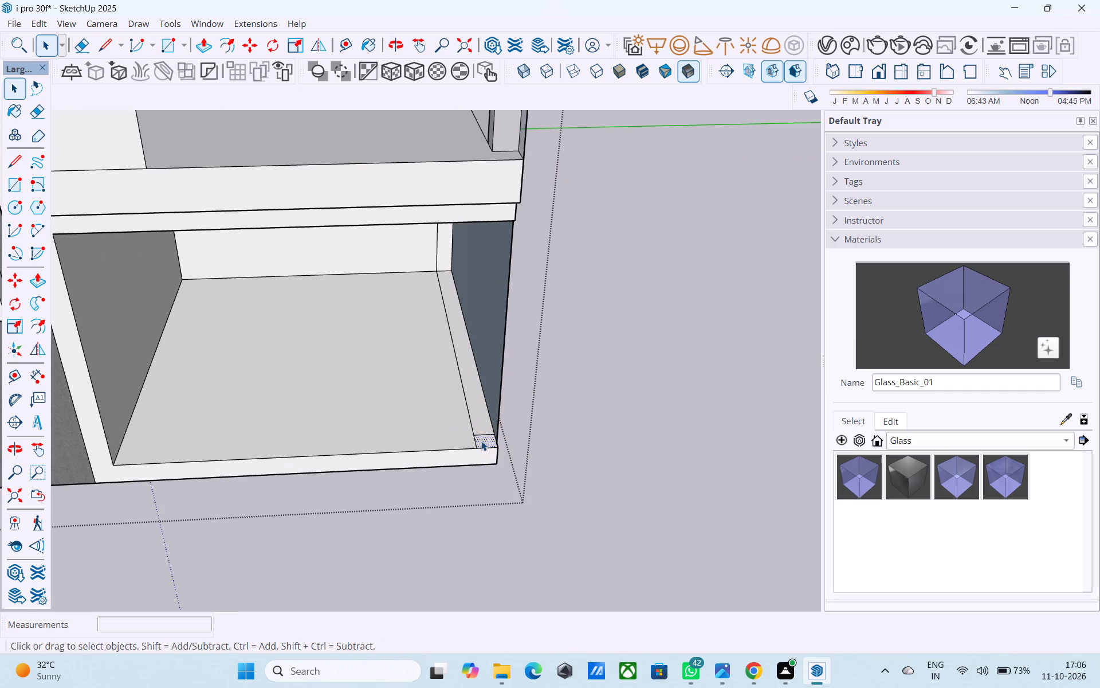
{"action": "key", "text": "p"}
{"action": "left_click", "coordinate": [481, 441]}
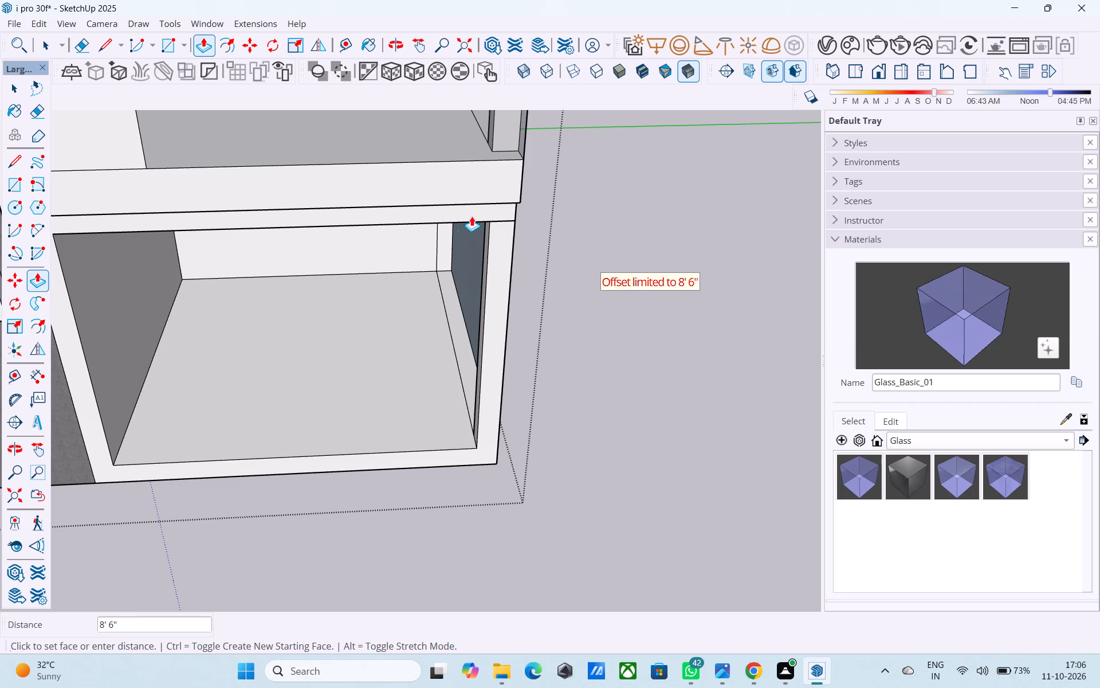
{"action": "left_click", "coordinate": [461, 226]}
Delete the face filling the ground-floor side opening behind the new corner column.
{"action": "scroll", "coordinate": [463, 232], "scroll_direction": "down", "scroll_amount": 4}
{"action": "middle_click_drag", "start_coordinate": [504, 290], "coordinate": [416, 303], "text": "shift"}
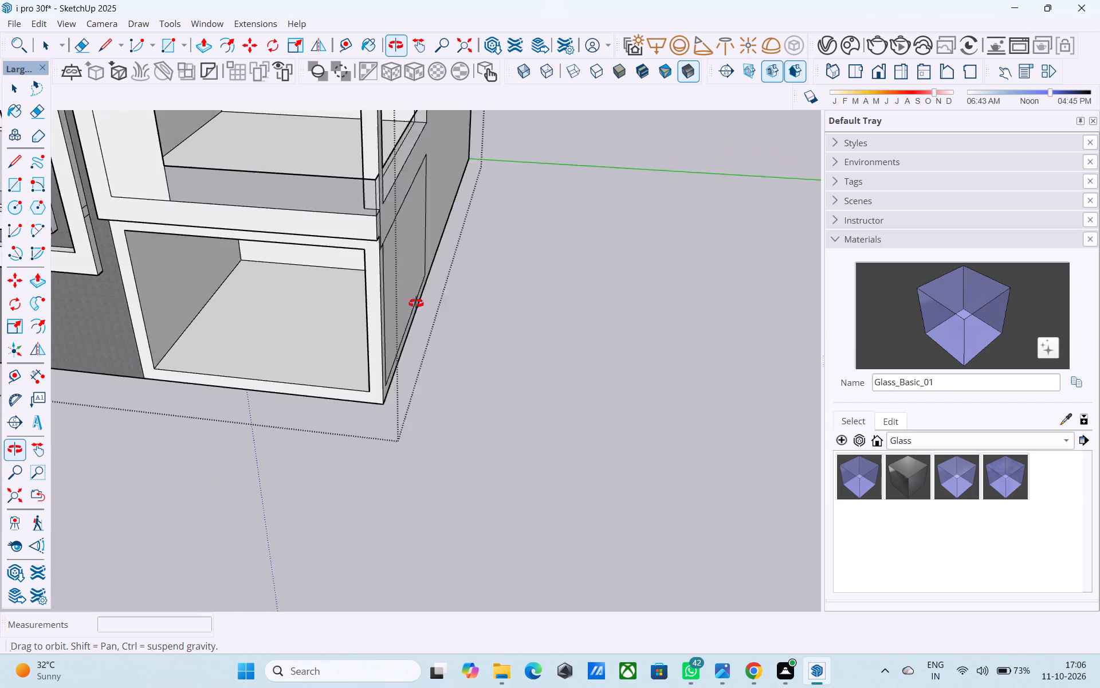
{"action": "middle_click_drag", "start_coordinate": [416, 303], "coordinate": [323, 309], "text": "shift"}
{"action": "key", "text": "space"}
{"action": "left_click", "coordinate": [319, 306]}
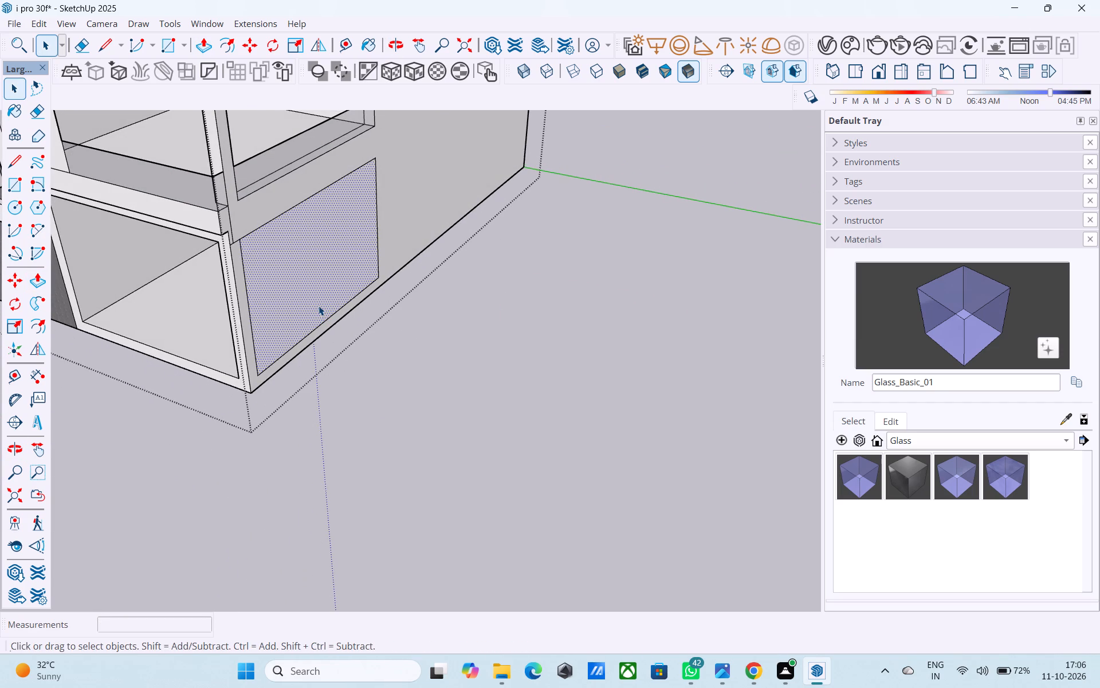
{"action": "key", "text": "Delete"}
Erase the leftover edges where the new corner column meets the upper slab band on the side face.
{"action": "scroll", "coordinate": [250, 231], "scroll_direction": "up", "scroll_amount": 3}
{"action": "key", "text": "e"}
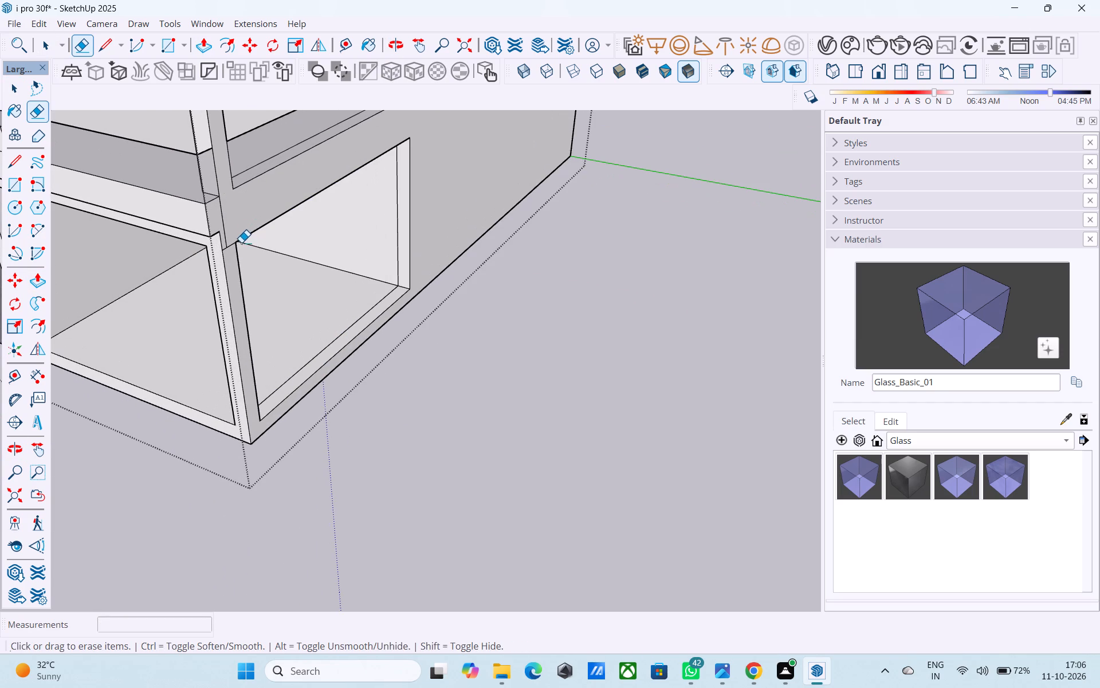
{"action": "left_click", "coordinate": [233, 247]}
{"action": "scroll", "coordinate": [238, 259], "scroll_direction": "up", "scroll_amount": 3}
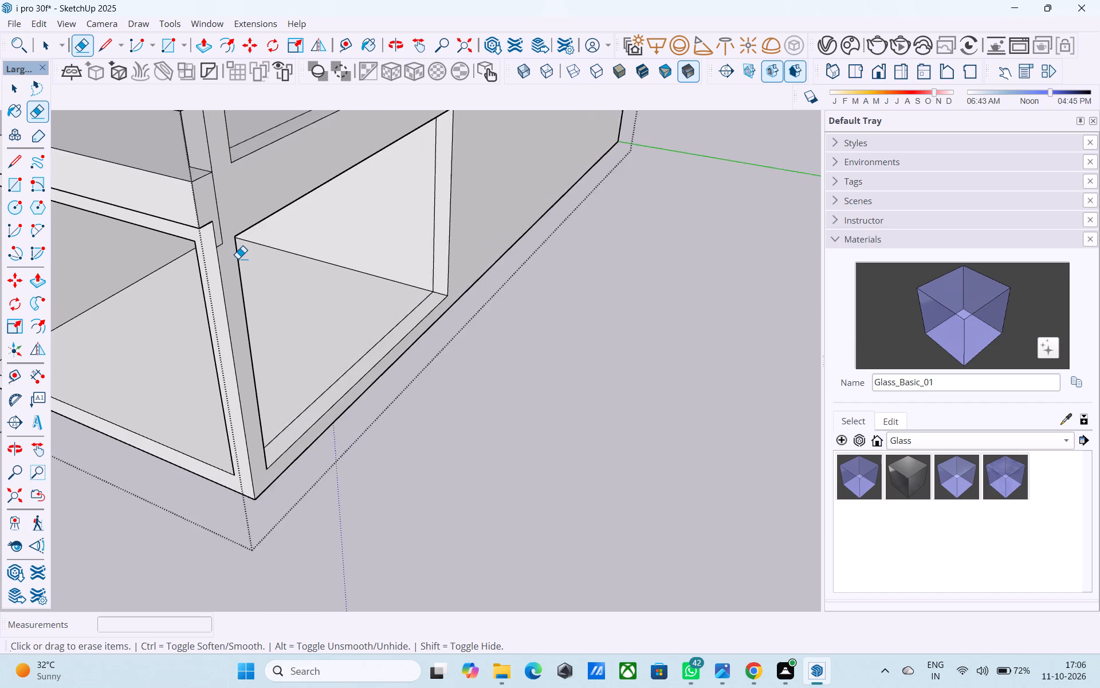
{"action": "scroll", "coordinate": [238, 259], "scroll_direction": "up", "scroll_amount": 2}
{"action": "left_click_drag", "start_coordinate": [205, 196], "coordinate": [216, 191]}
{"action": "left_click_drag", "start_coordinate": [219, 238], "coordinate": [219, 250]}
Examine the rebuilt ground-floor corner column and both floors' openings from the side and front.
{"action": "scroll", "coordinate": [229, 271], "scroll_direction": "down", "scroll_amount": 2}
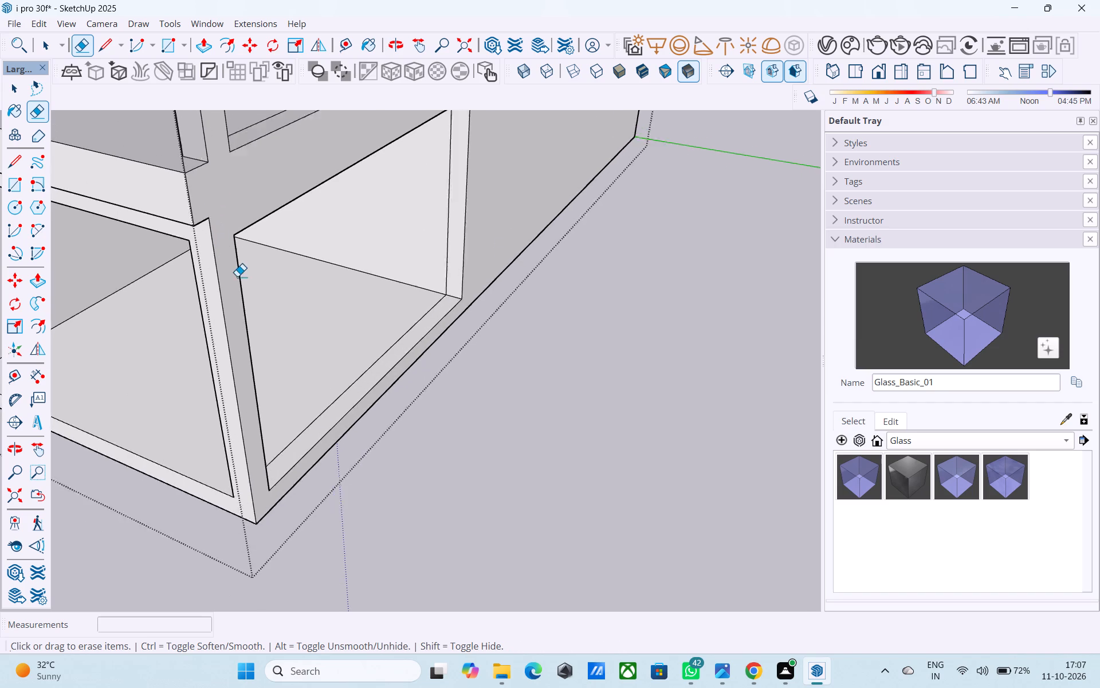
{"action": "scroll", "coordinate": [237, 276], "scroll_direction": "down", "scroll_amount": 8}
{"action": "middle_click_drag", "start_coordinate": [246, 277], "coordinate": [262, 304], "text": "shift"}
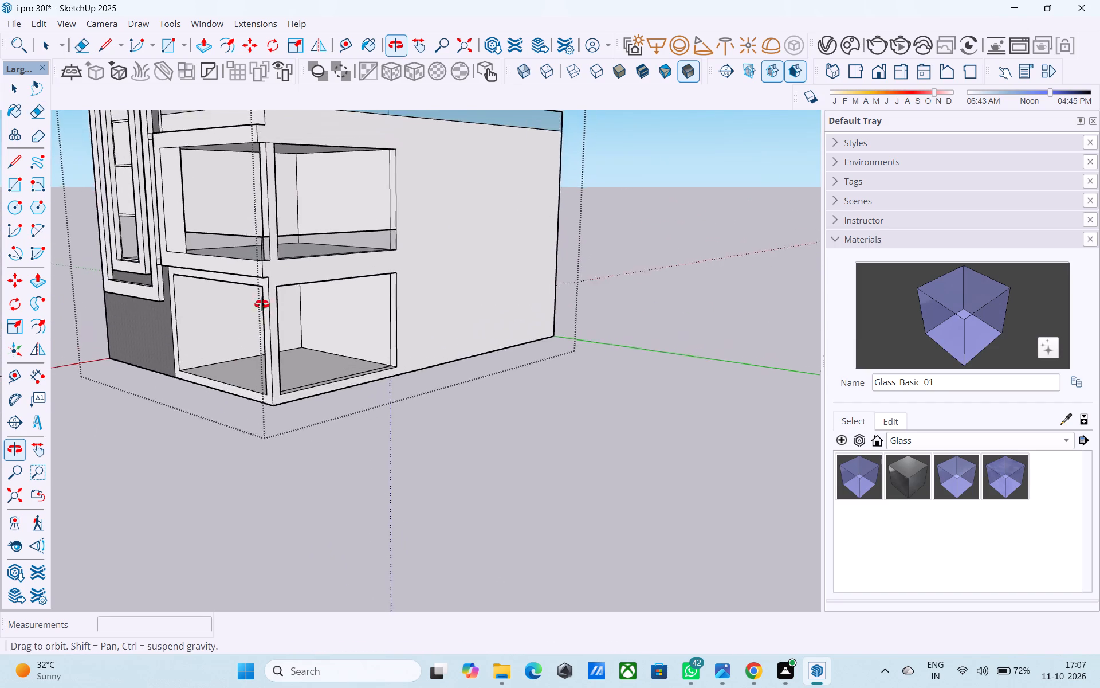
{"action": "middle_click_drag", "start_coordinate": [262, 304], "coordinate": [312, 270], "text": "shift"}
{"action": "scroll", "coordinate": [314, 268], "scroll_direction": "down", "scroll_amount": 3}
{"action": "middle_click_drag", "start_coordinate": [290, 279], "coordinate": [418, 286], "text": "shift"}
{"action": "middle_click_drag", "start_coordinate": [497, 258], "coordinate": [345, 306], "text": "shift"}
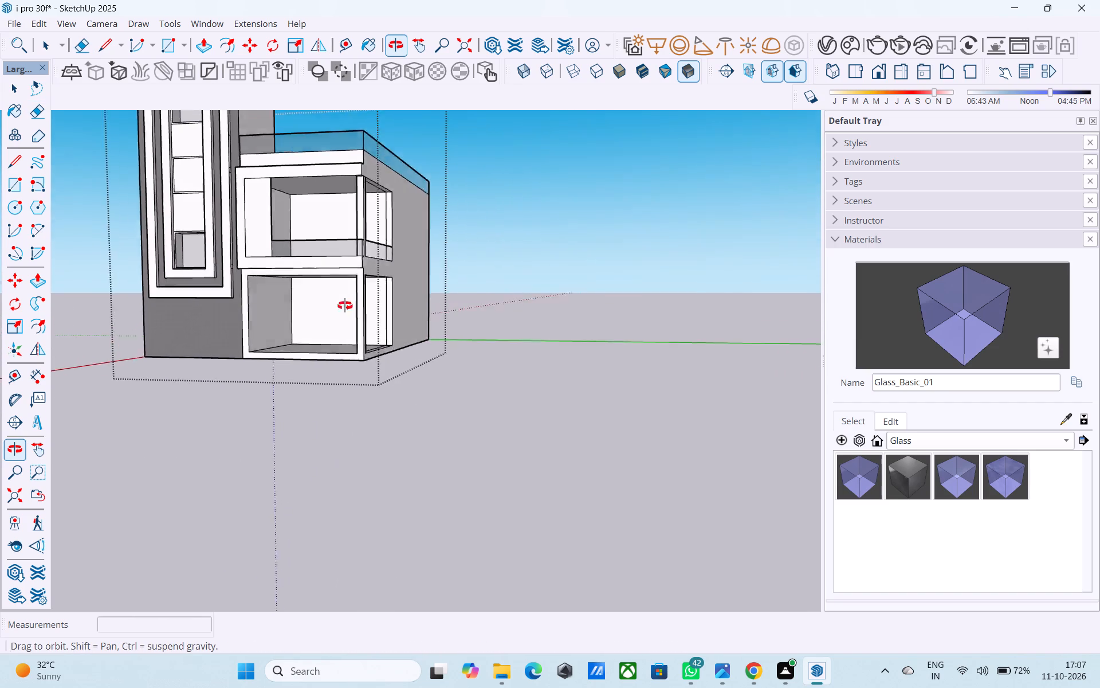
{"action": "middle_click_drag", "start_coordinate": [345, 306], "coordinate": [459, 310], "text": "shift"}
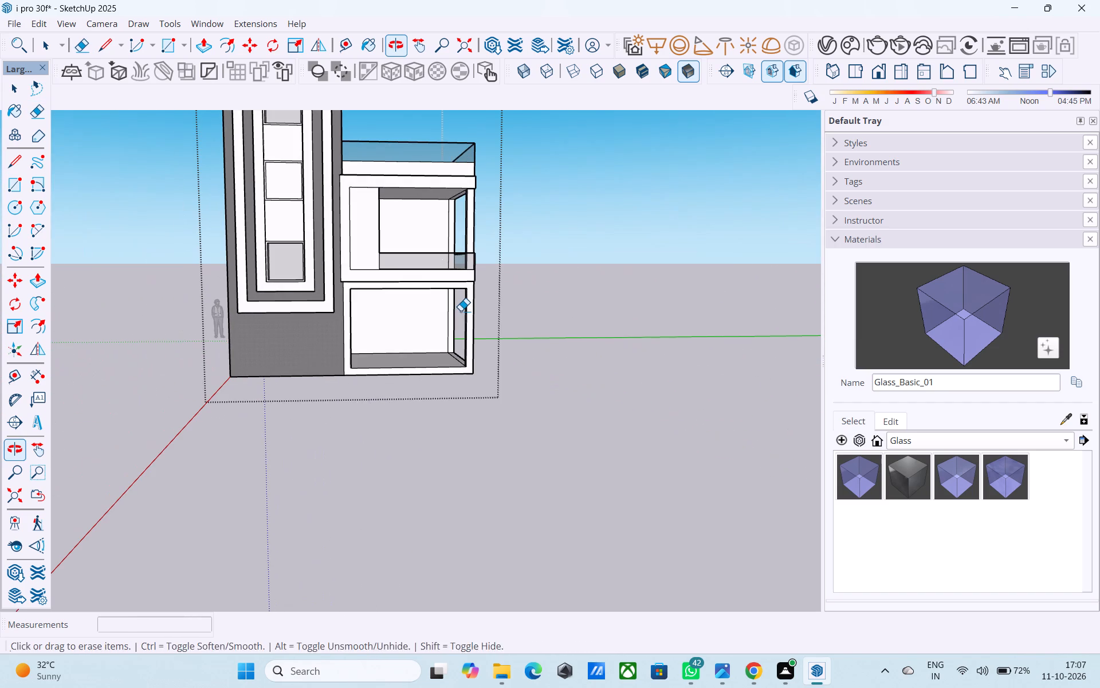
Save the model.
{"action": "key", "text": "ctrl+s"}
{"action": "key", "text": "space"}
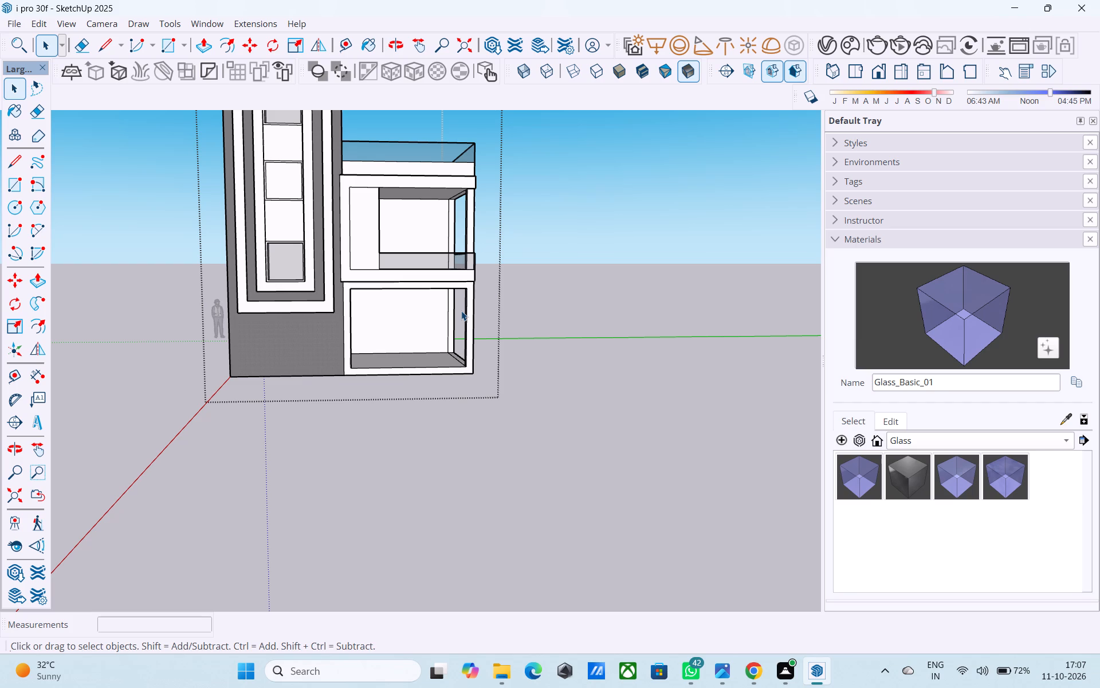
Copy the top edge of the tower's roof-side face 1.5' straight down that face.
{"action": "scroll", "coordinate": [438, 291], "scroll_direction": "down", "scroll_amount": 3}
{"action": "middle_click_drag", "start_coordinate": [439, 291], "coordinate": [172, 511]}
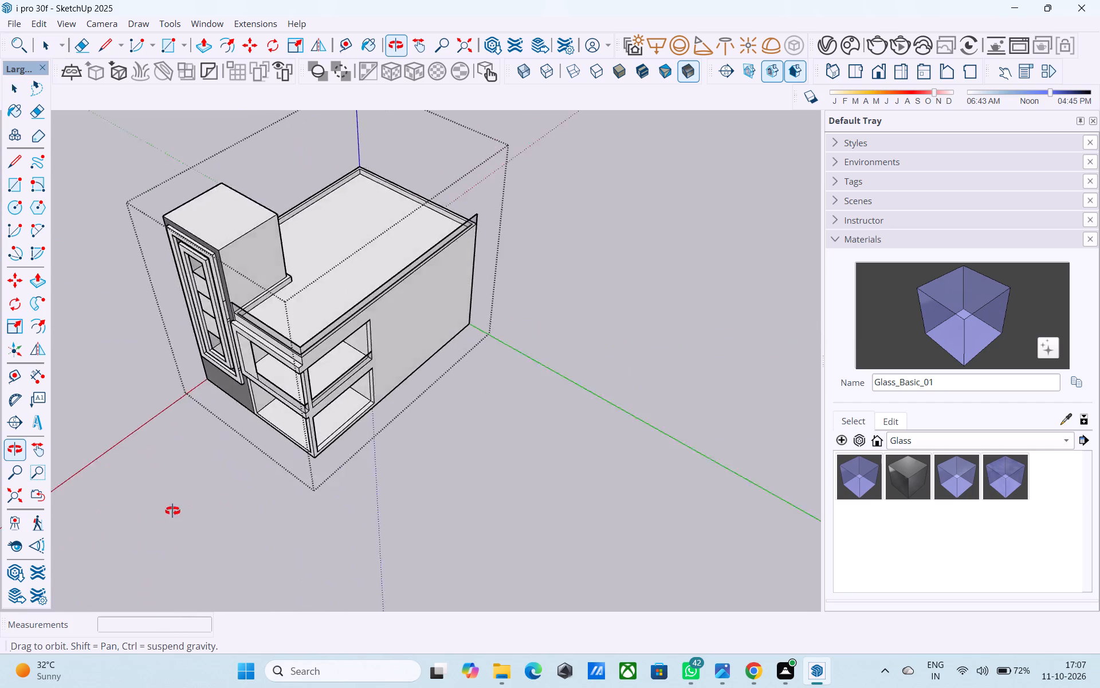
{"action": "middle_click_drag", "start_coordinate": [172, 511], "coordinate": [120, 473]}
{"action": "middle_click_drag", "start_coordinate": [242, 421], "coordinate": [245, 401]}
{"action": "middle_click_drag", "start_coordinate": [331, 404], "coordinate": [477, 428], "text": "shift"}
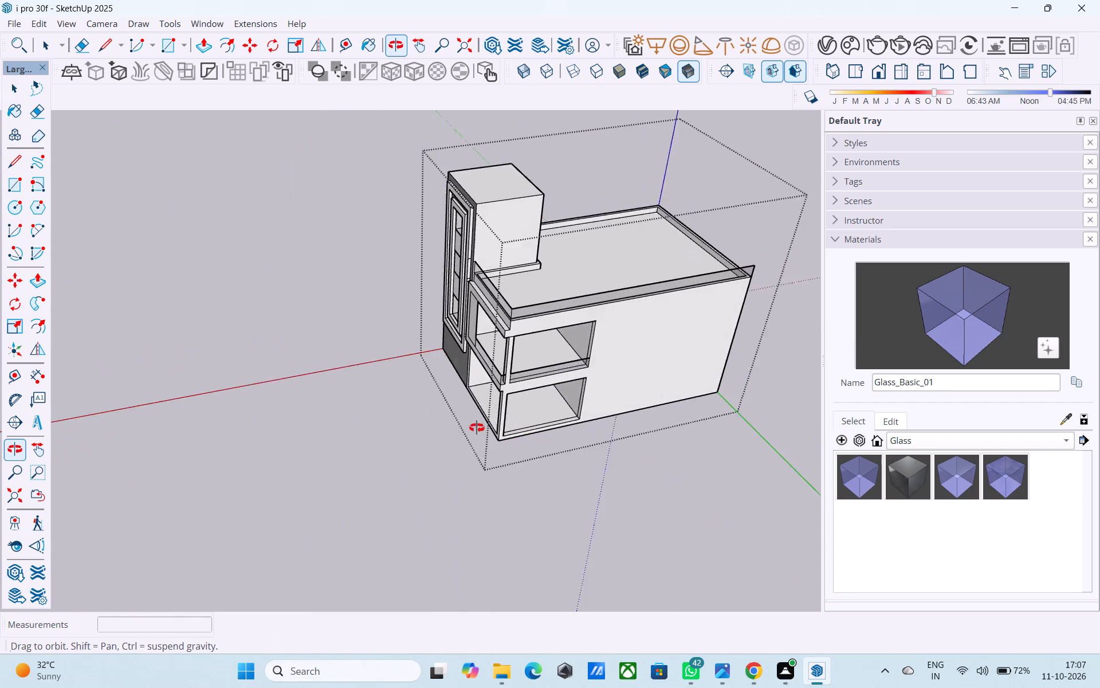
{"action": "middle_click_drag", "start_coordinate": [477, 428], "coordinate": [477, 416], "text": "shift"}
{"action": "scroll", "coordinate": [516, 268], "scroll_direction": "up", "scroll_amount": 3}
{"action": "middle_click_drag", "start_coordinate": [504, 253], "coordinate": [486, 273], "text": "shift"}
{"action": "scroll", "coordinate": [489, 276], "scroll_direction": "up", "scroll_amount": 1}
{"action": "scroll", "coordinate": [468, 233], "scroll_direction": "up", "scroll_amount": 2}
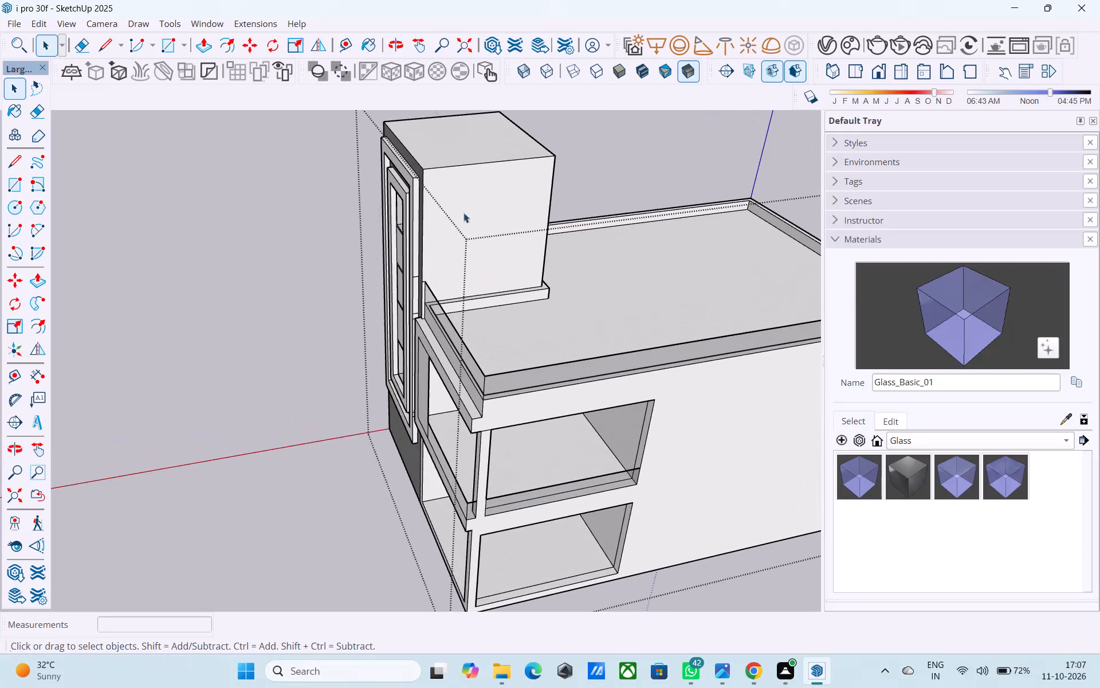
{"action": "scroll", "coordinate": [453, 175], "scroll_direction": "up", "scroll_amount": 2}
{"action": "left_click", "coordinate": [450, 165]}
{"action": "key", "text": "m"}
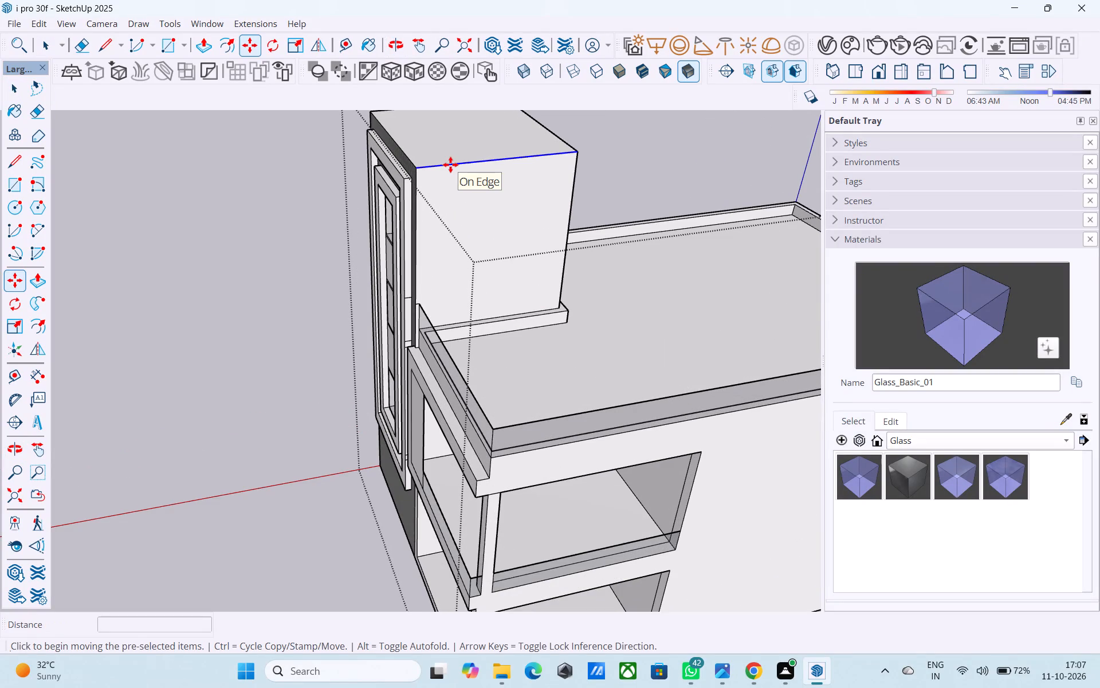
{"action": "left_click", "coordinate": [421, 172]}
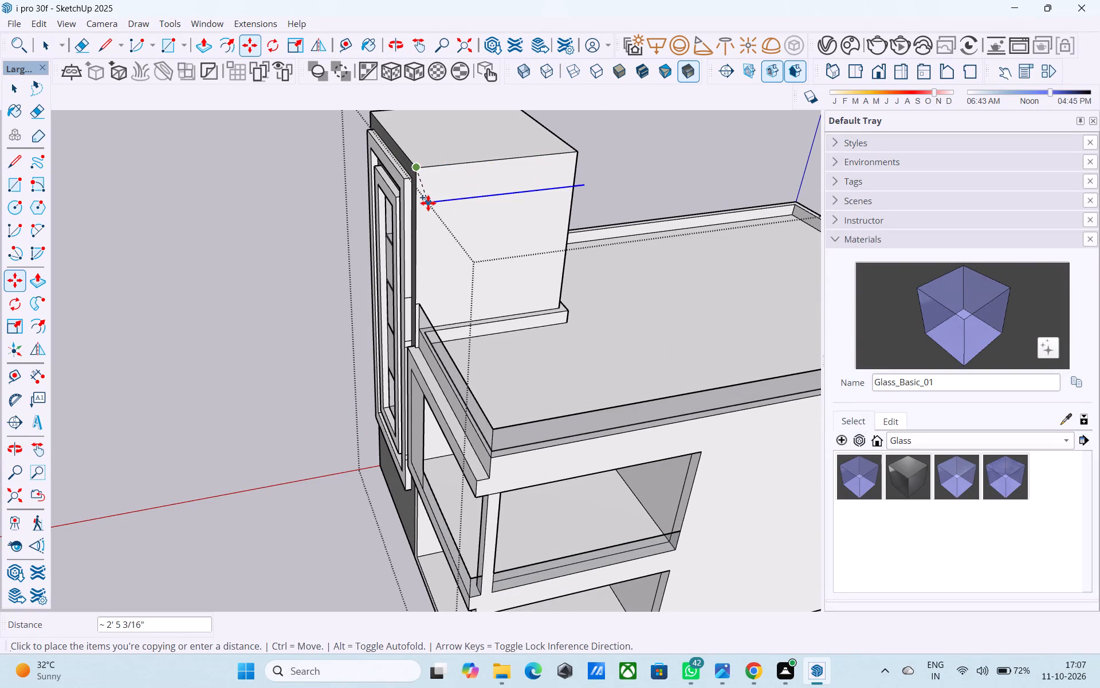
{"action": "middle_click_drag", "start_coordinate": [422, 226], "coordinate": [492, 258]}
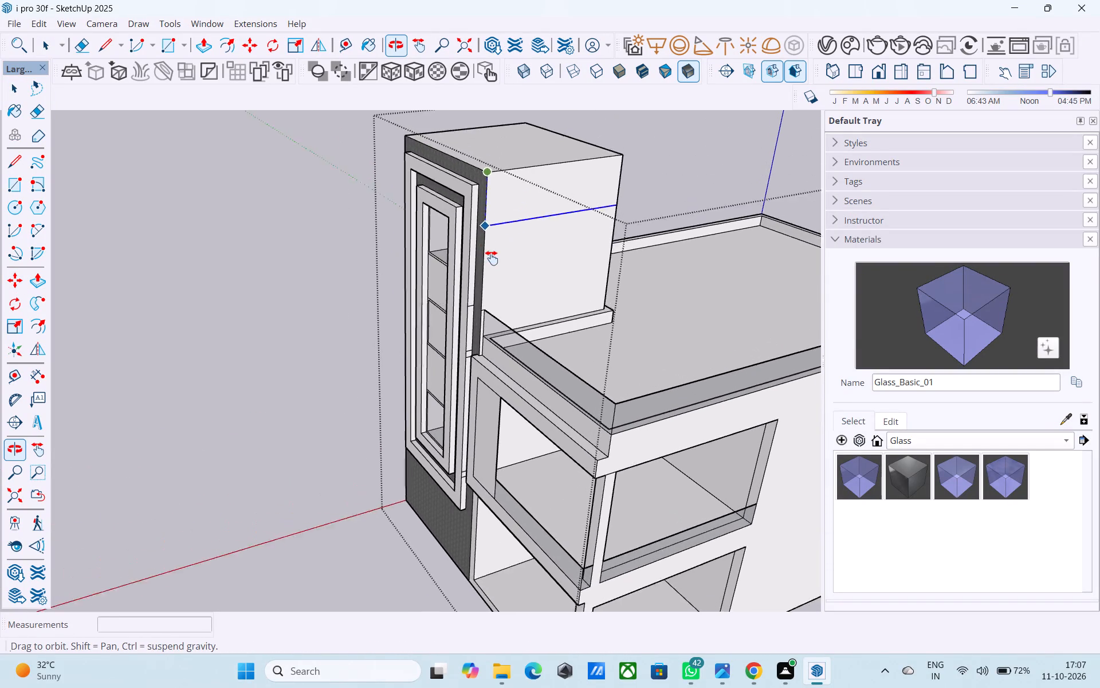
{"action": "middle_click_drag", "start_coordinate": [492, 258], "coordinate": [496, 267]}
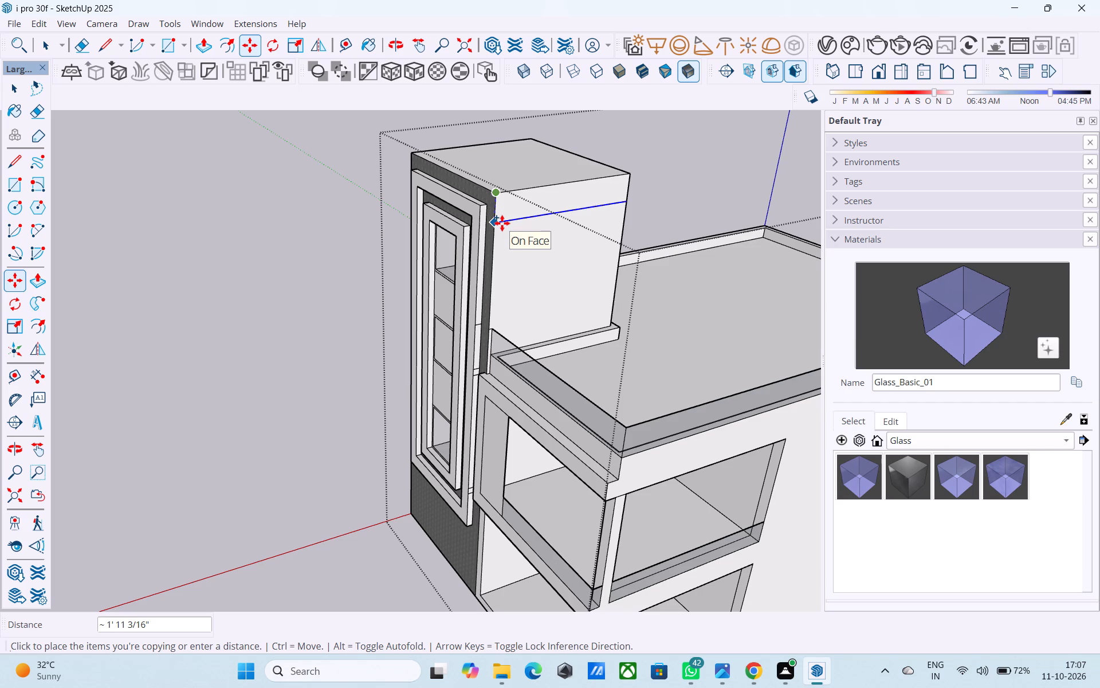
{"action": "type", "text": "1.5'"}
{"action": "key", "text": "Return"}
Copy the new horizontal line on the tower's side face another 9" down to outline a narrow band.
{"action": "scroll", "coordinate": [502, 224], "scroll_direction": "up", "scroll_amount": 5}
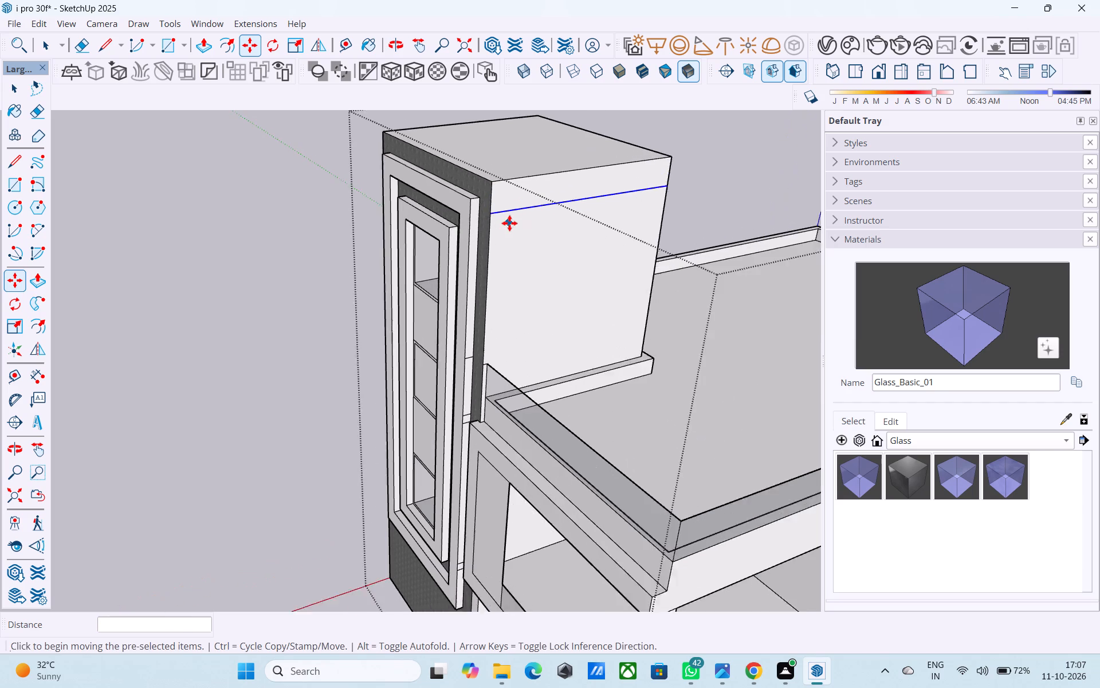
{"action": "left_click", "coordinate": [485, 216]}
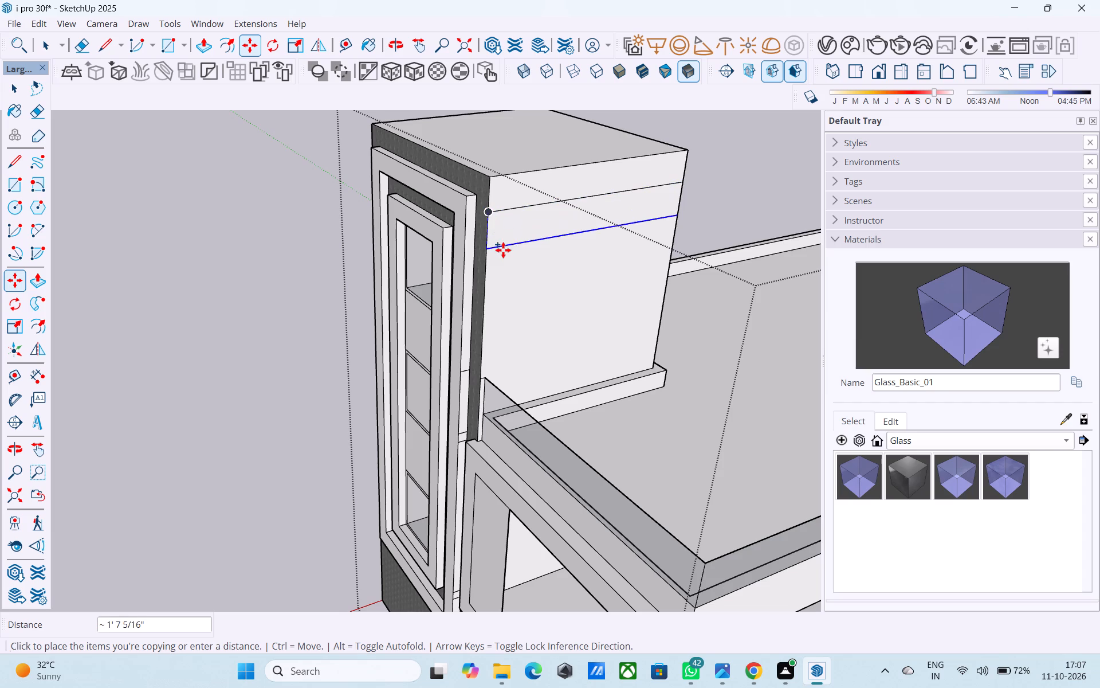
{"action": "type", "text": "9\""}
{"action": "key", "text": "Return"}
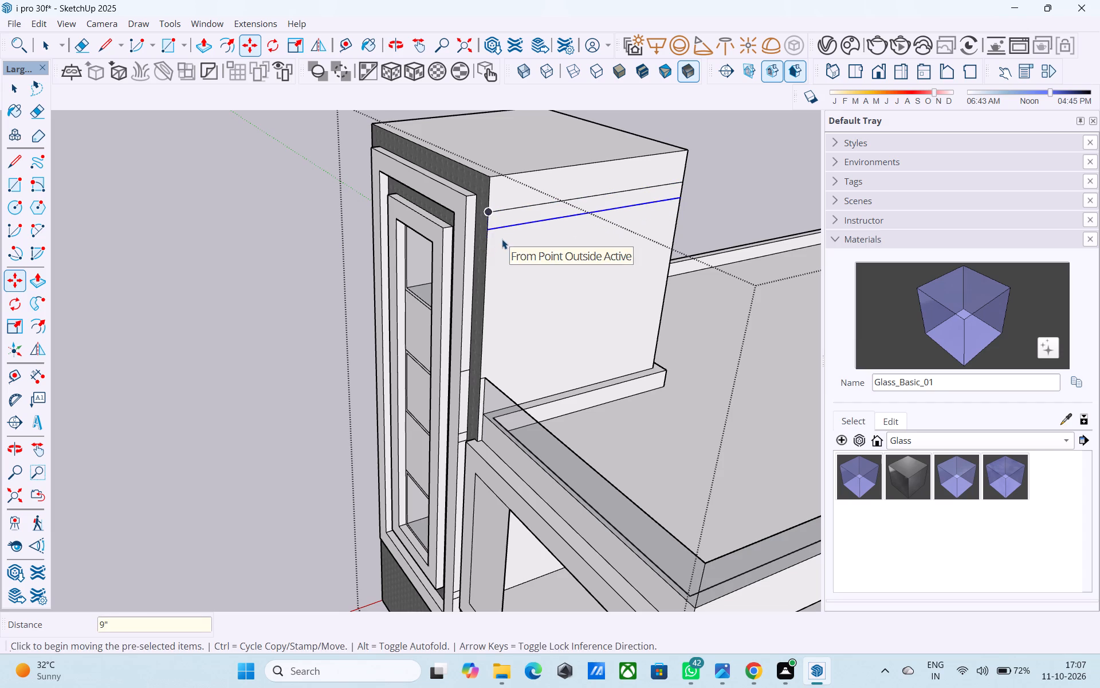
{"action": "key", "text": "space"}
{"action": "middle_click_drag", "start_coordinate": [502, 239], "coordinate": [432, 244]}
{"action": "middle_click_drag", "start_coordinate": [527, 284], "coordinate": [505, 284]}
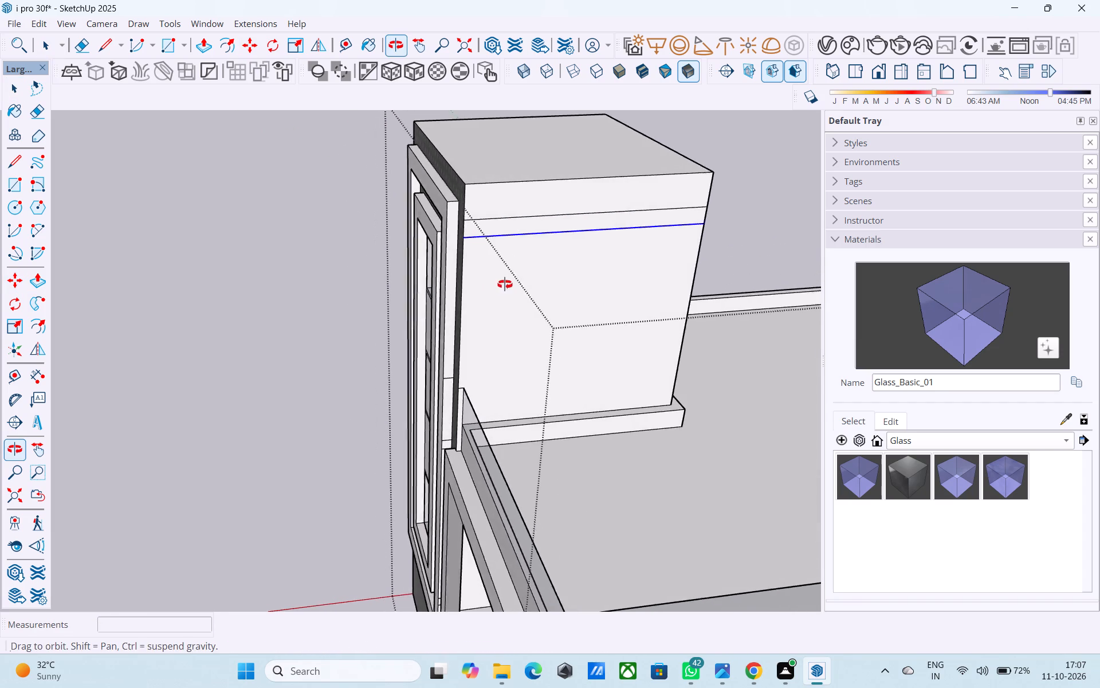
Extrude the narrow band on the tower's side face 14' out over the roof to form a canopy slab.
{"action": "middle_click_drag", "start_coordinate": [505, 284], "coordinate": [485, 294]}
{"action": "middle_click_drag", "start_coordinate": [567, 319], "coordinate": [498, 304], "text": "shift"}
{"action": "left_click", "coordinate": [466, 212]}
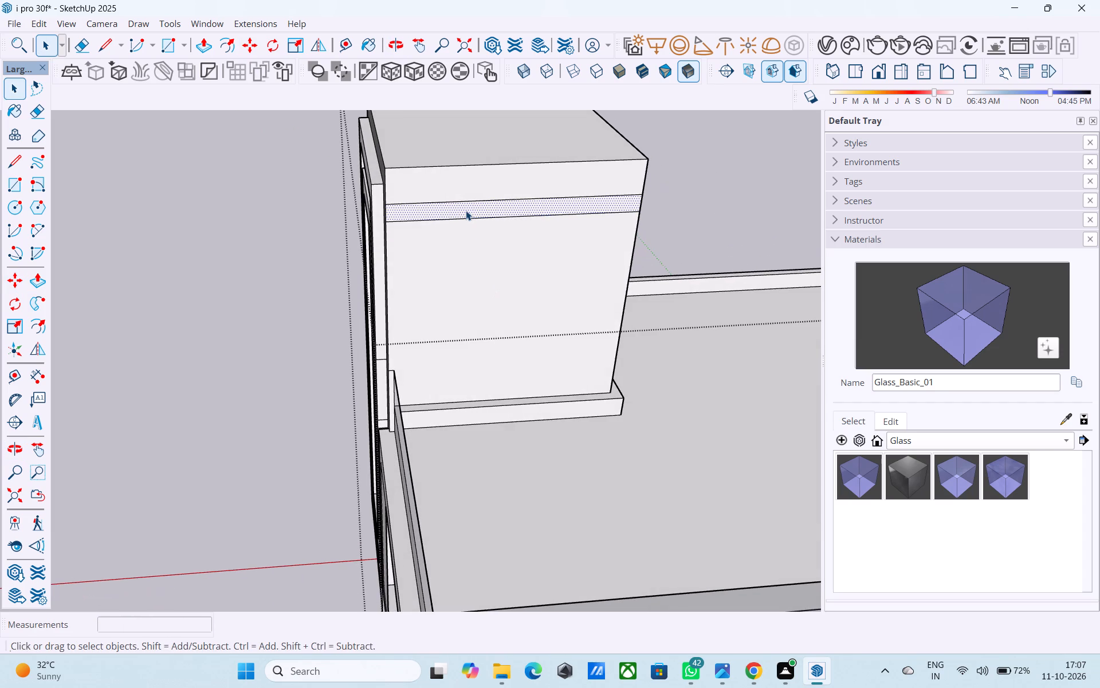
{"action": "key", "text": "p"}
{"action": "left_click", "coordinate": [466, 210]}
{"action": "scroll", "coordinate": [476, 236], "scroll_direction": "down", "scroll_amount": 5}
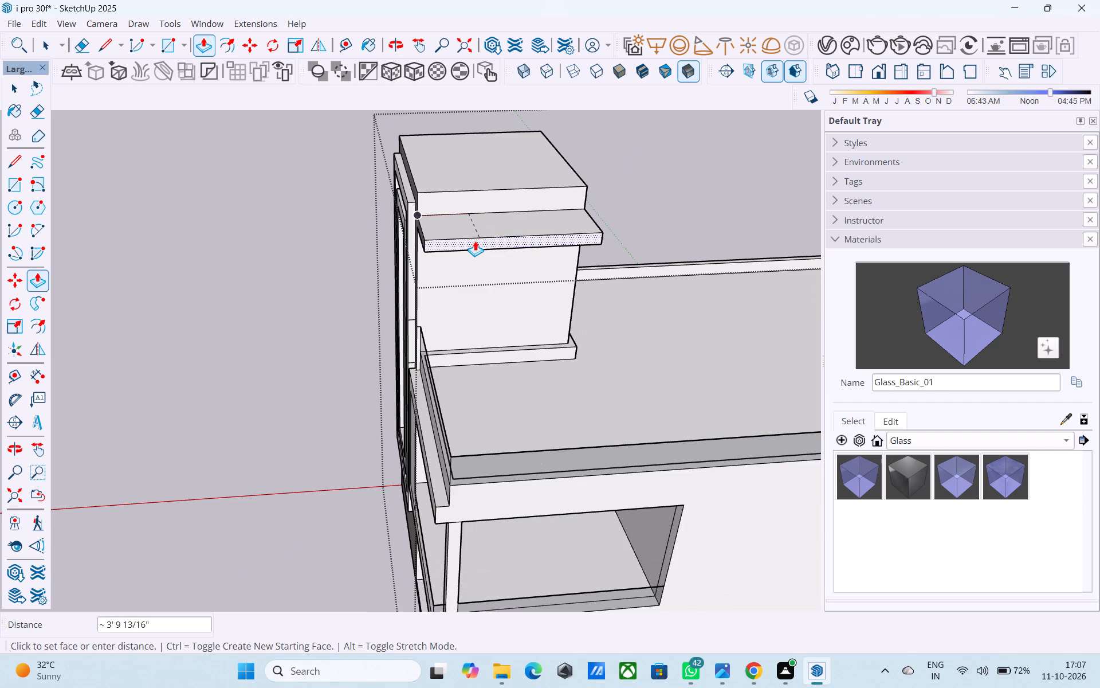
{"action": "middle_click_drag", "start_coordinate": [508, 287], "coordinate": [813, 286]}
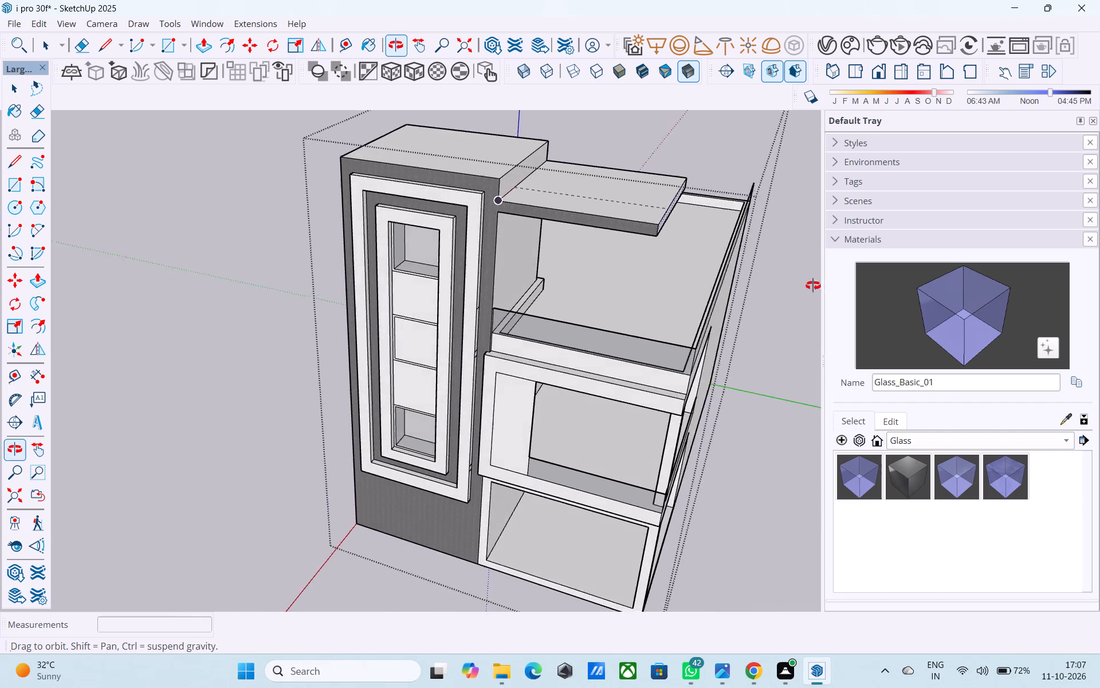
{"action": "middle_click_drag", "start_coordinate": [813, 286], "coordinate": [786, 292]}
{"action": "scroll", "coordinate": [673, 316], "scroll_direction": "up", "scroll_amount": 2}
{"action": "middle_click_drag", "start_coordinate": [658, 368], "coordinate": [632, 219]}
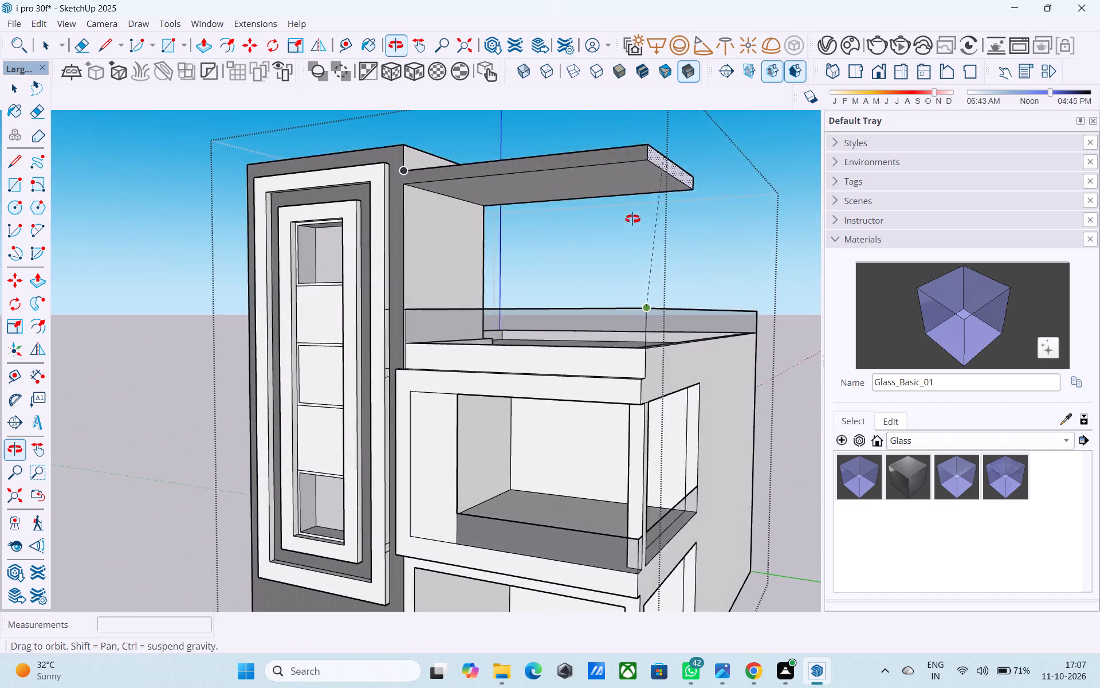
{"action": "middle_click_drag", "start_coordinate": [632, 219], "coordinate": [687, 280]}
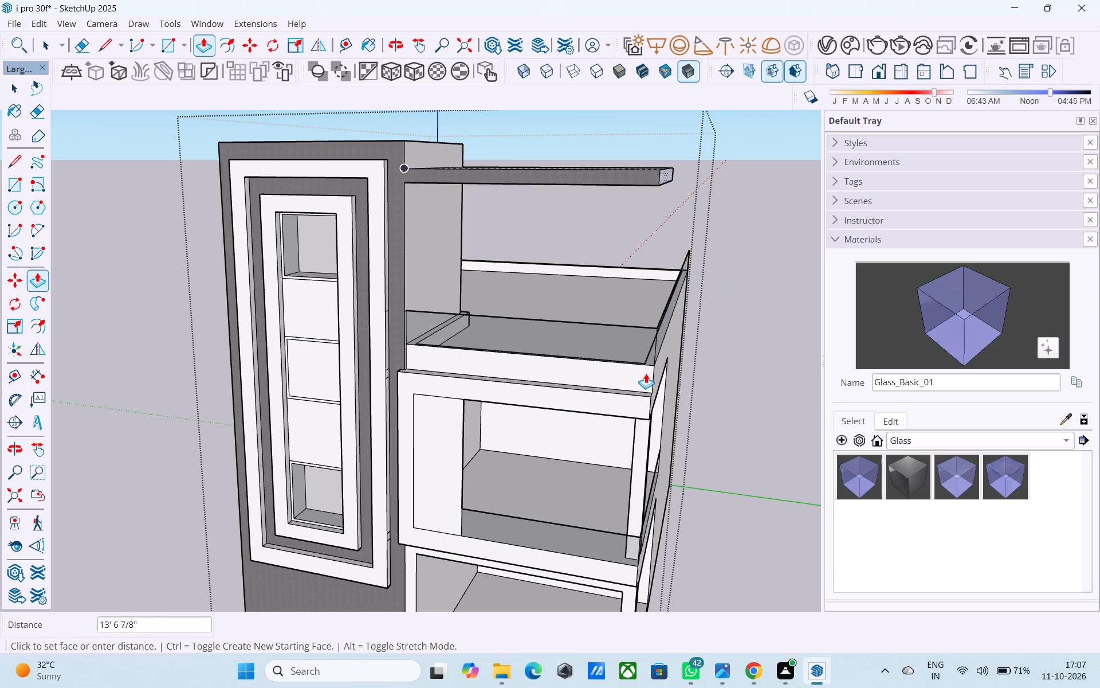
{"action": "middle_click_drag", "start_coordinate": [652, 364], "coordinate": [475, 398]}
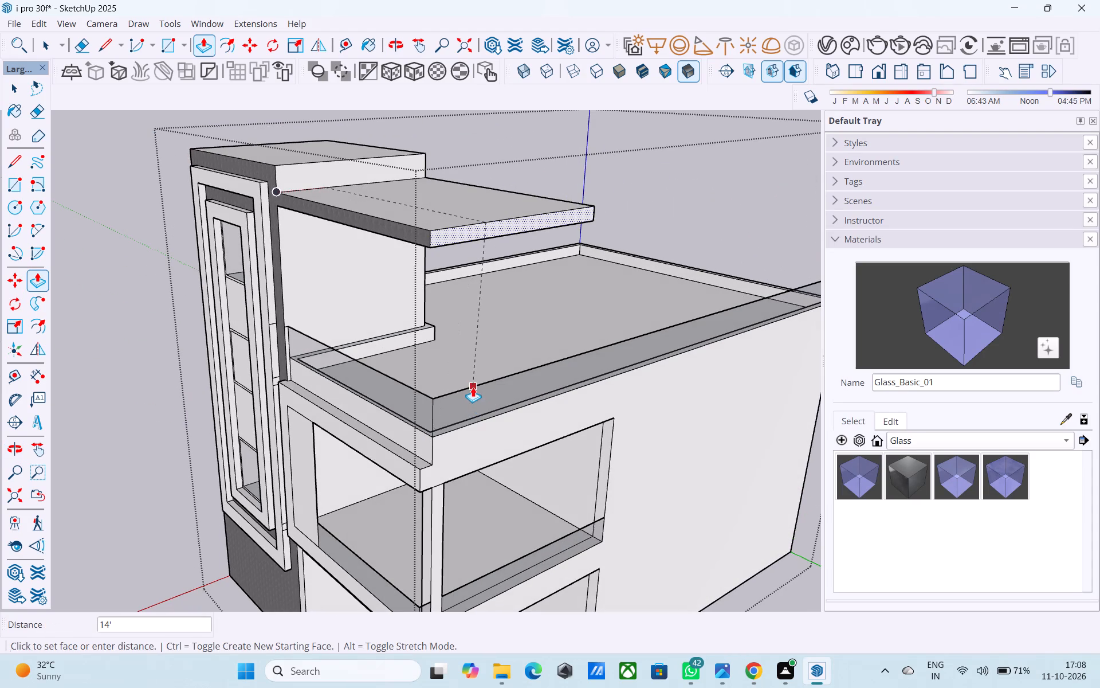
{"action": "left_click", "coordinate": [472, 386]}
Draw an arc with a bulge of about 5' 1" across the canopy slab's top, between its long edges, reaching the outer edge.
{"action": "scroll", "coordinate": [472, 381], "scroll_direction": "down", "scroll_amount": 5}
{"action": "middle_click_drag", "start_coordinate": [472, 381], "coordinate": [455, 460]}
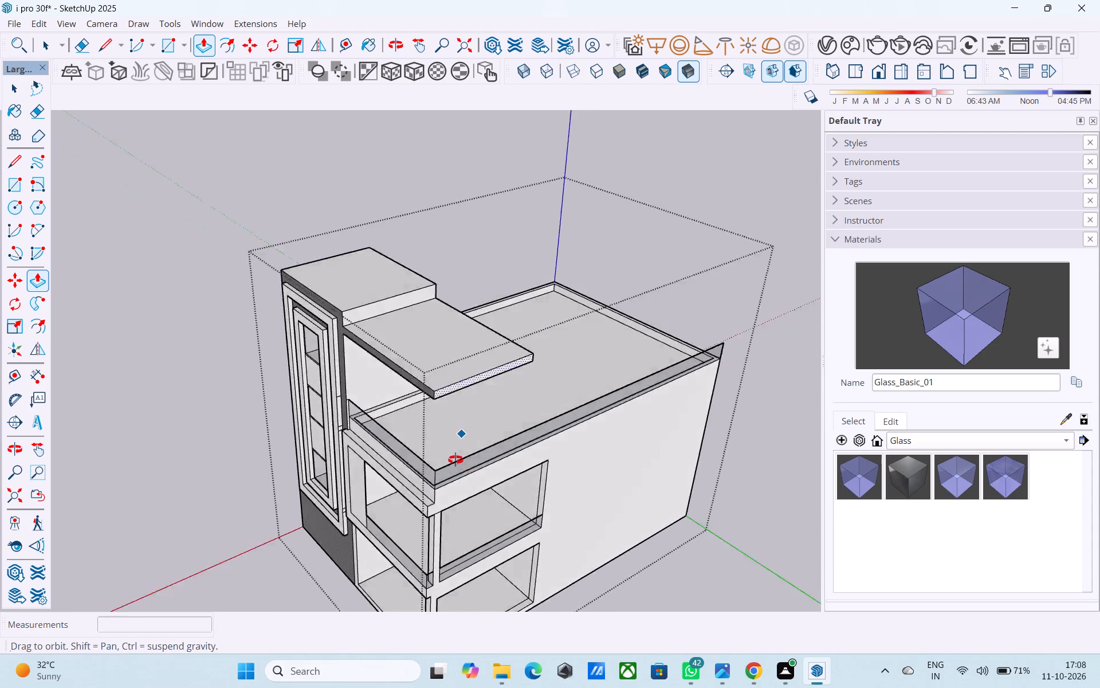
{"action": "middle_click_drag", "start_coordinate": [455, 460], "coordinate": [451, 534]}
{"action": "middle_click_drag", "start_coordinate": [452, 534], "coordinate": [310, 406]}
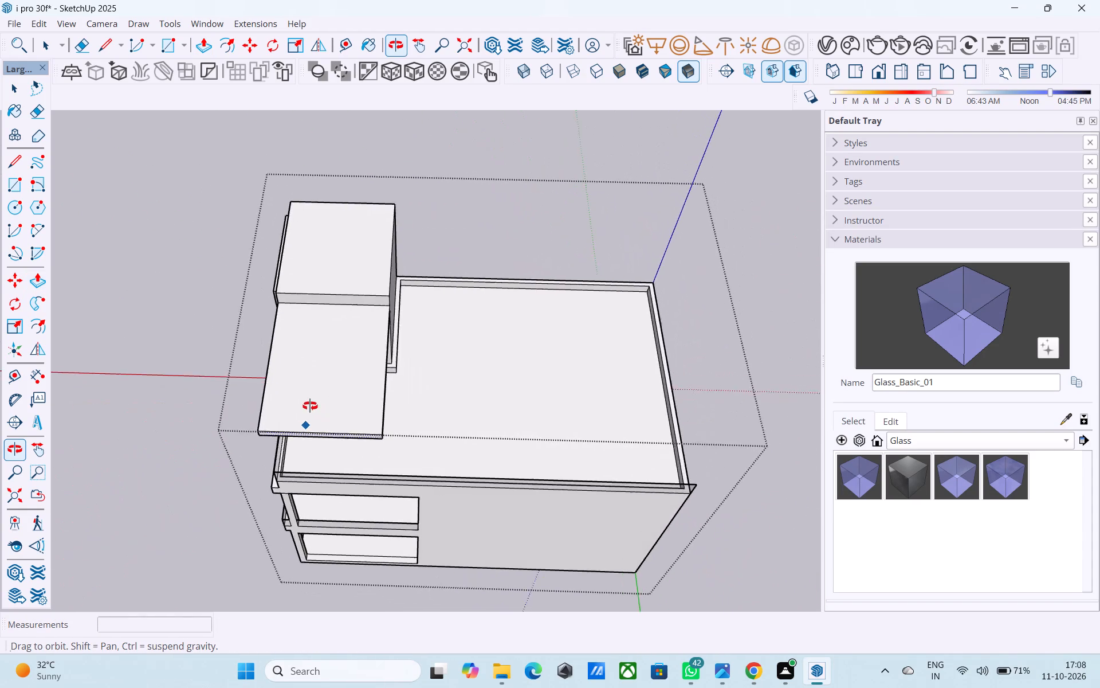
{"action": "middle_click_drag", "start_coordinate": [310, 406], "coordinate": [366, 415]}
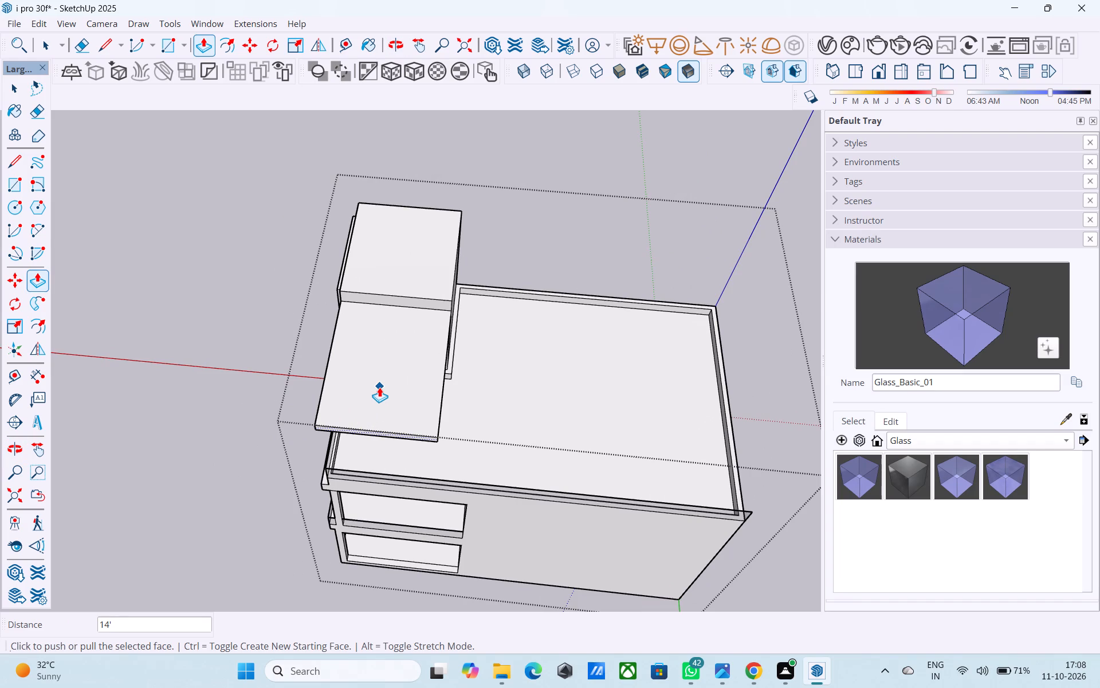
{"action": "key", "text": "a"}
{"action": "left_click", "coordinate": [324, 377]}
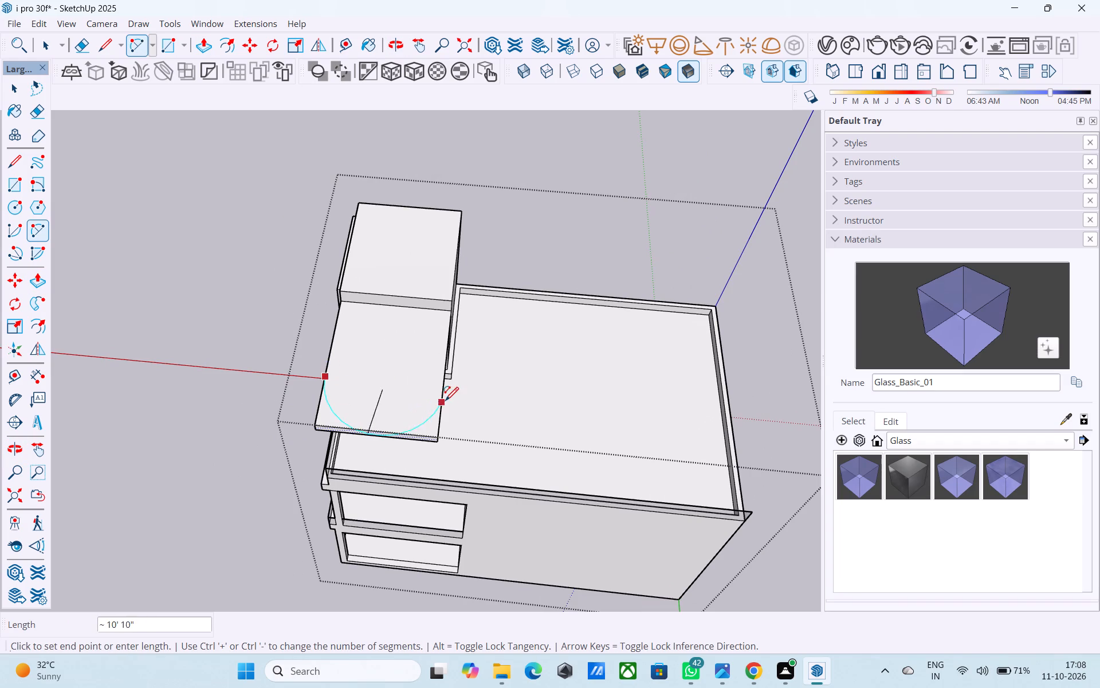
{"action": "left_click", "coordinate": [445, 388]}
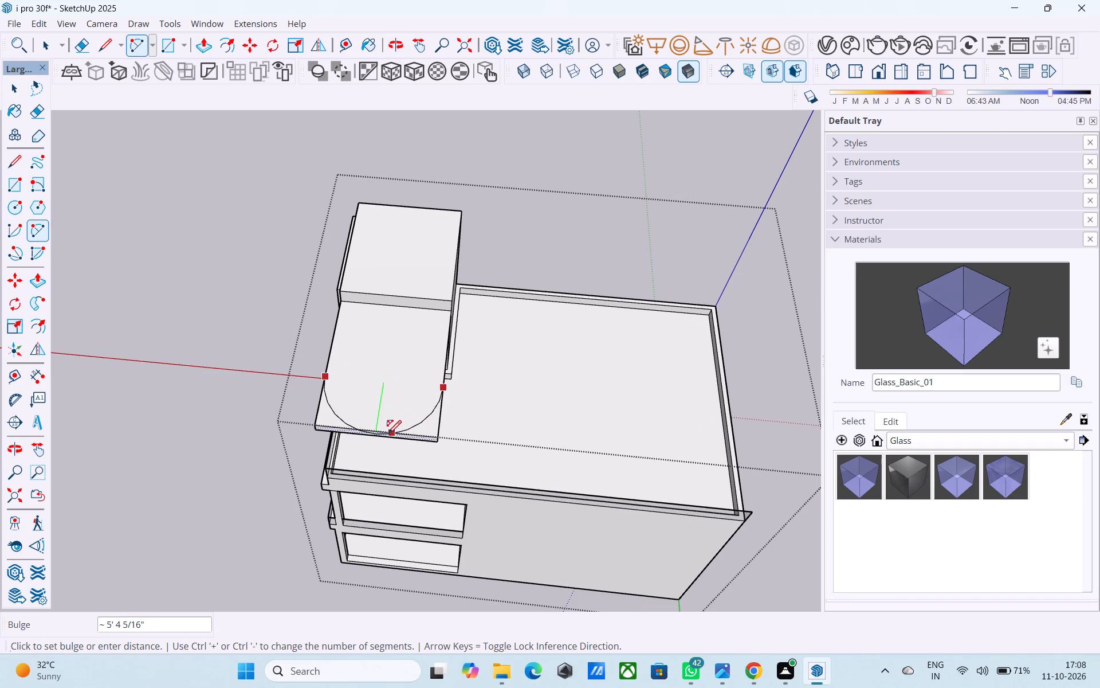
{"action": "scroll", "coordinate": [374, 435], "scroll_direction": "up", "scroll_amount": 7}
{"action": "left_click", "coordinate": [375, 433]}
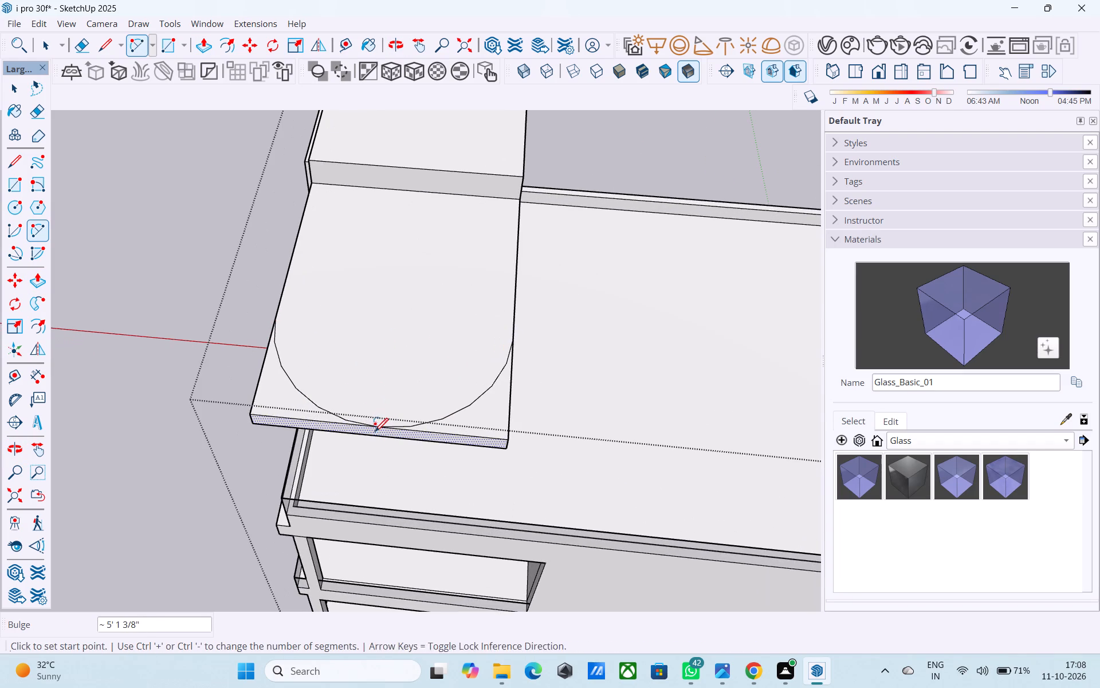
Push both corner faces outside the arc 9" down through the slab to round off the canopy's outer end.
{"action": "scroll", "coordinate": [378, 424], "scroll_direction": "down", "scroll_amount": 5}
{"action": "key", "text": "space"}
{"action": "left_click", "coordinate": [453, 426]}
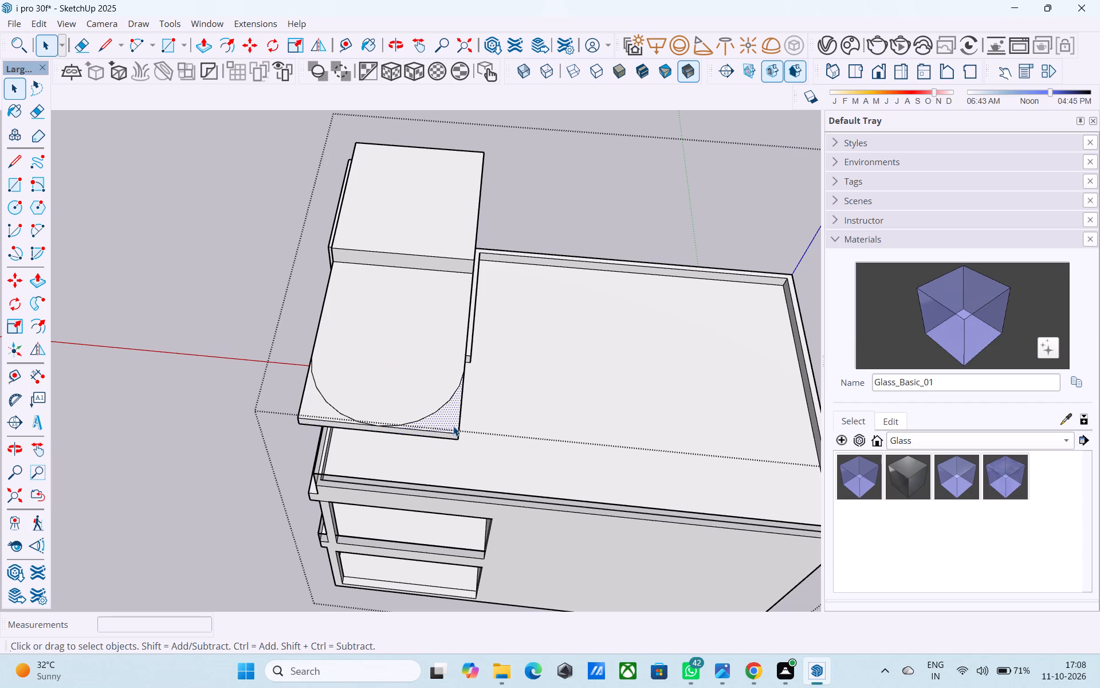
{"action": "key", "text": "p"}
{"action": "left_click", "coordinate": [453, 425]}
{"action": "left_click", "coordinate": [458, 433]}
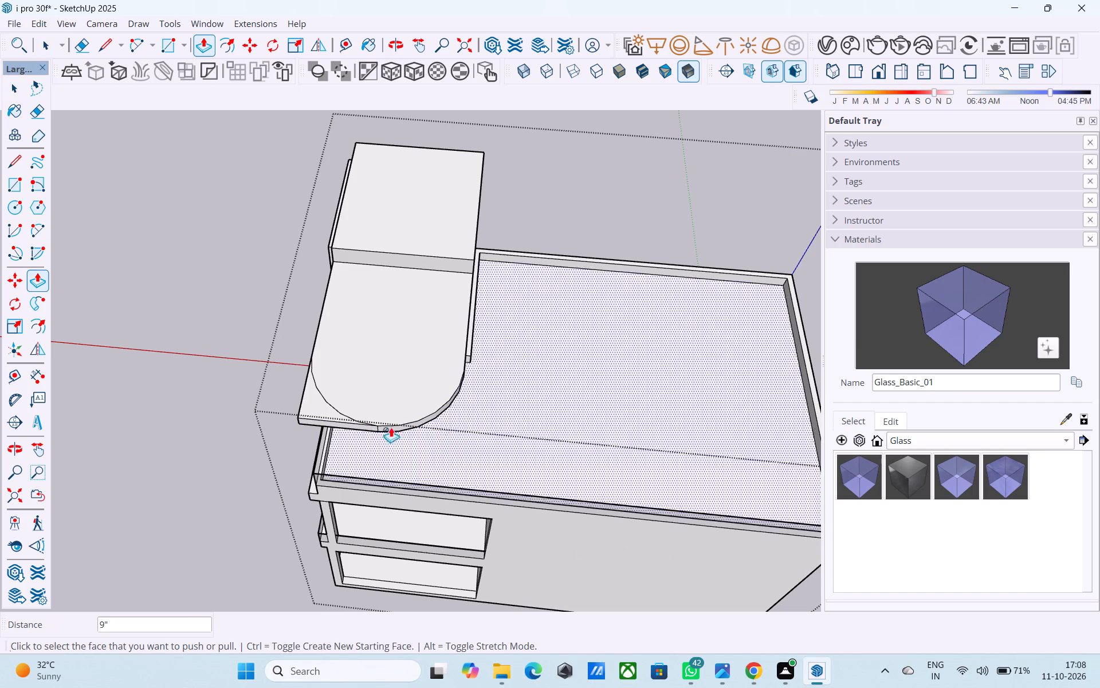
{"action": "left_click", "coordinate": [313, 396]}
{"action": "left_click", "coordinate": [327, 415]}
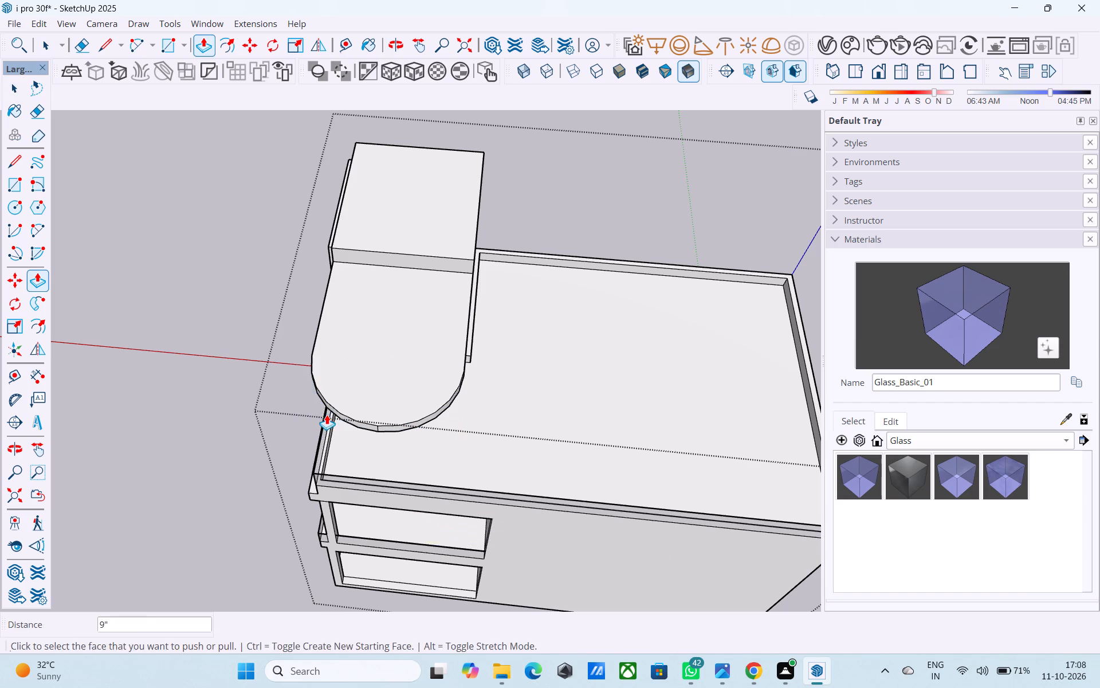
Draw a centre line about 14' long from the midpoint of the tower's side to the midpoint of the canopy's rounded end.
{"action": "middle_click_drag", "start_coordinate": [336, 411], "coordinate": [697, 342]}
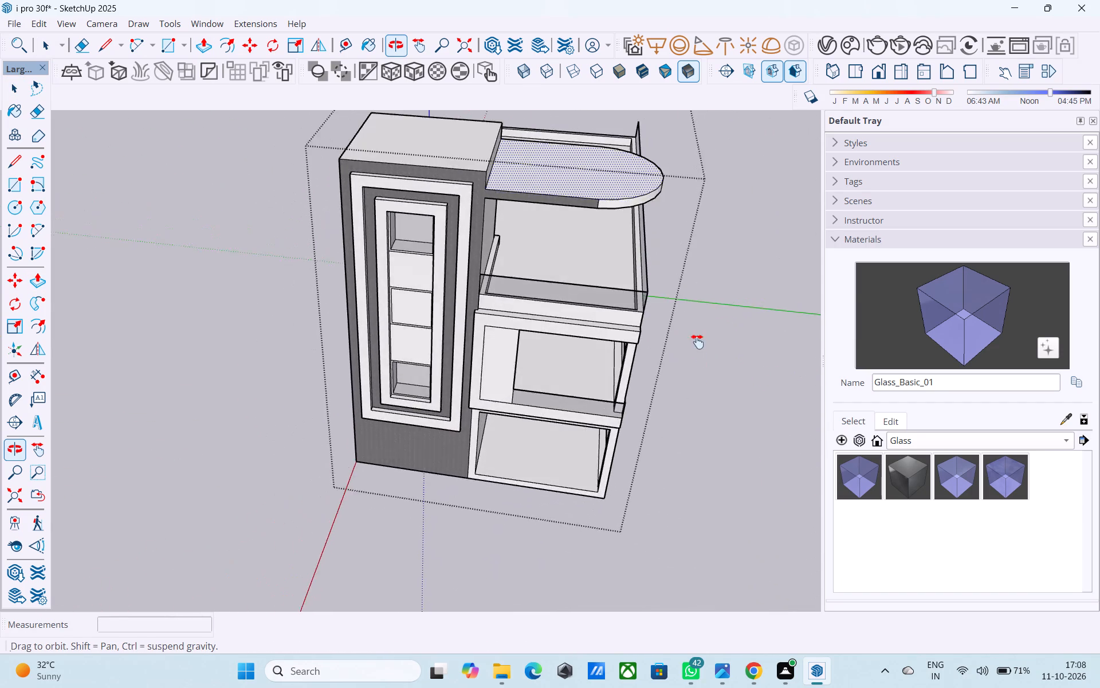
{"action": "middle_click_drag", "start_coordinate": [697, 342], "coordinate": [676, 518]}
{"action": "middle_click_drag", "start_coordinate": [631, 322], "coordinate": [615, 375], "text": "shift"}
{"action": "key", "text": "space"}
{"action": "scroll", "coordinate": [614, 375], "scroll_direction": "up", "scroll_amount": 3}
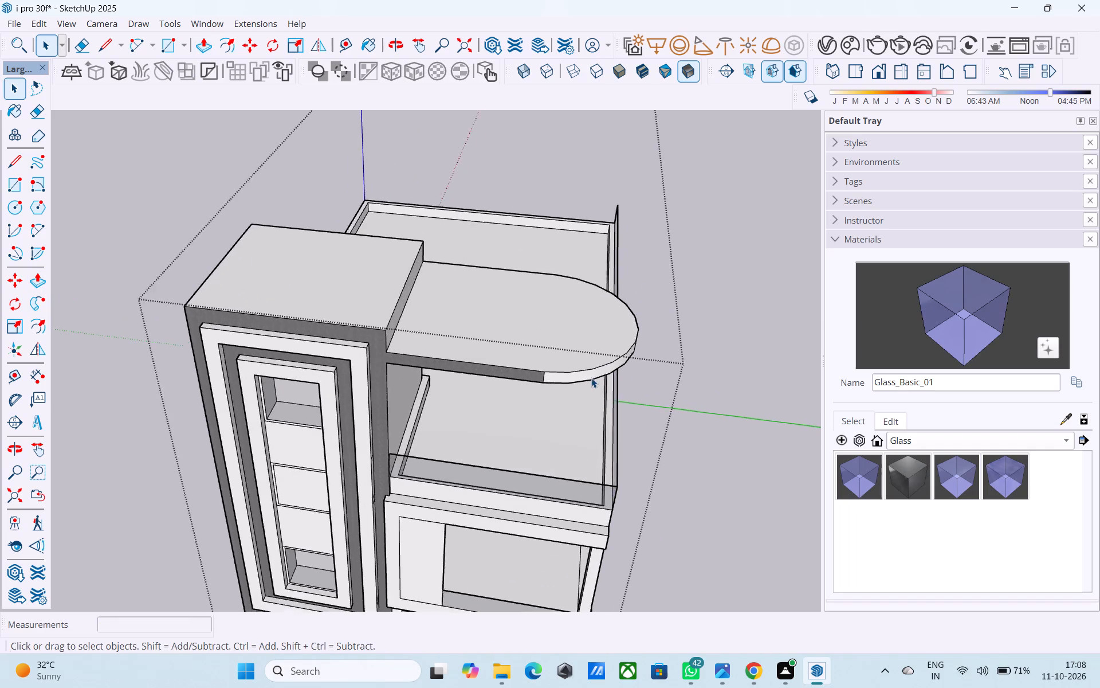
{"action": "scroll", "coordinate": [591, 378], "scroll_direction": "up", "scroll_amount": 1}
{"action": "scroll", "coordinate": [590, 378], "scroll_direction": "down", "scroll_amount": 2}
{"action": "middle_click_drag", "start_coordinate": [588, 381], "coordinate": [610, 471]}
{"action": "middle_click_drag", "start_coordinate": [536, 355], "coordinate": [527, 429]}
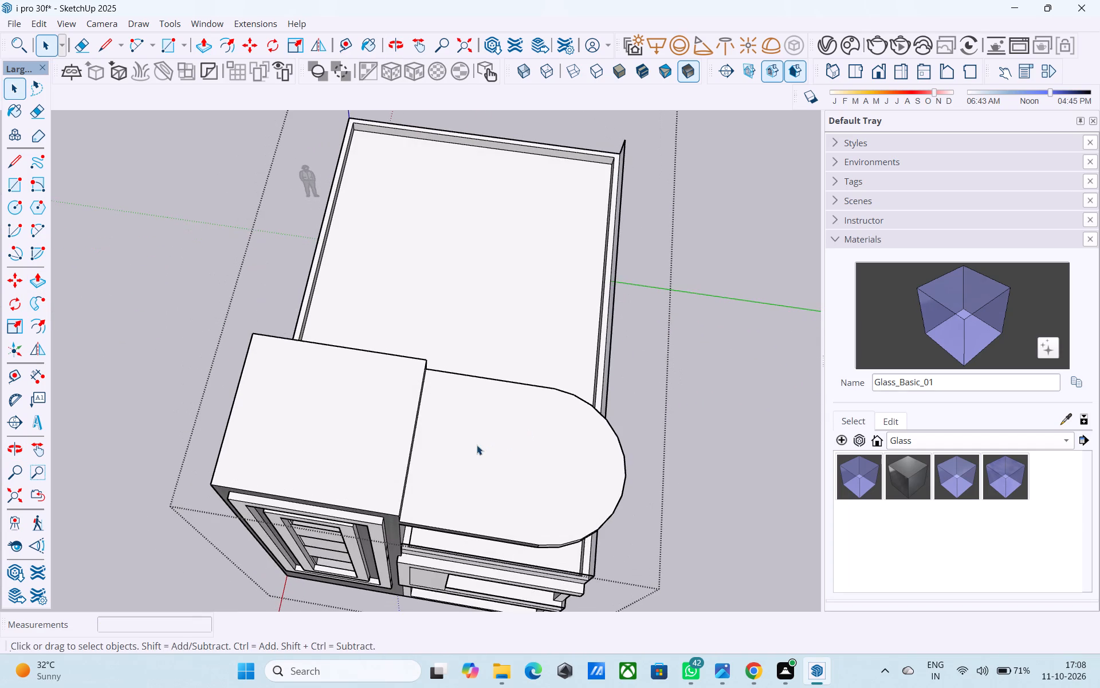
{"action": "scroll", "coordinate": [476, 445], "scroll_direction": "up", "scroll_amount": 3}
{"action": "key", "text": "l"}
{"action": "scroll", "coordinate": [386, 454], "scroll_direction": "up", "scroll_amount": 7}
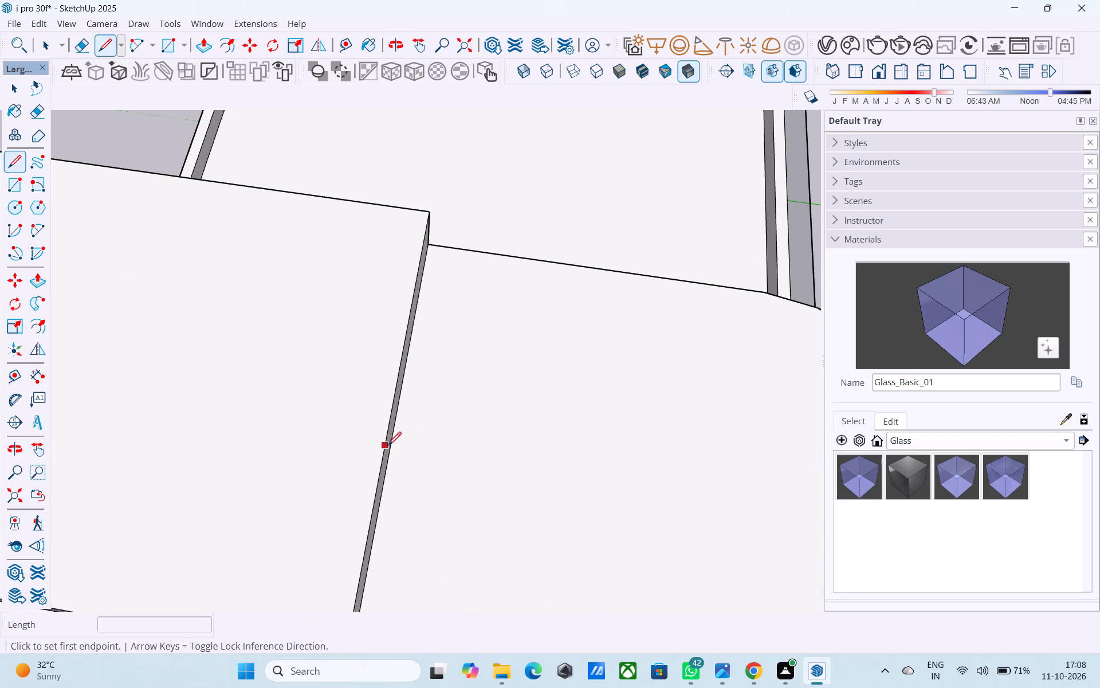
{"action": "left_click", "coordinate": [392, 440]}
{"action": "scroll", "coordinate": [392, 440], "scroll_direction": "down", "scroll_amount": 7}
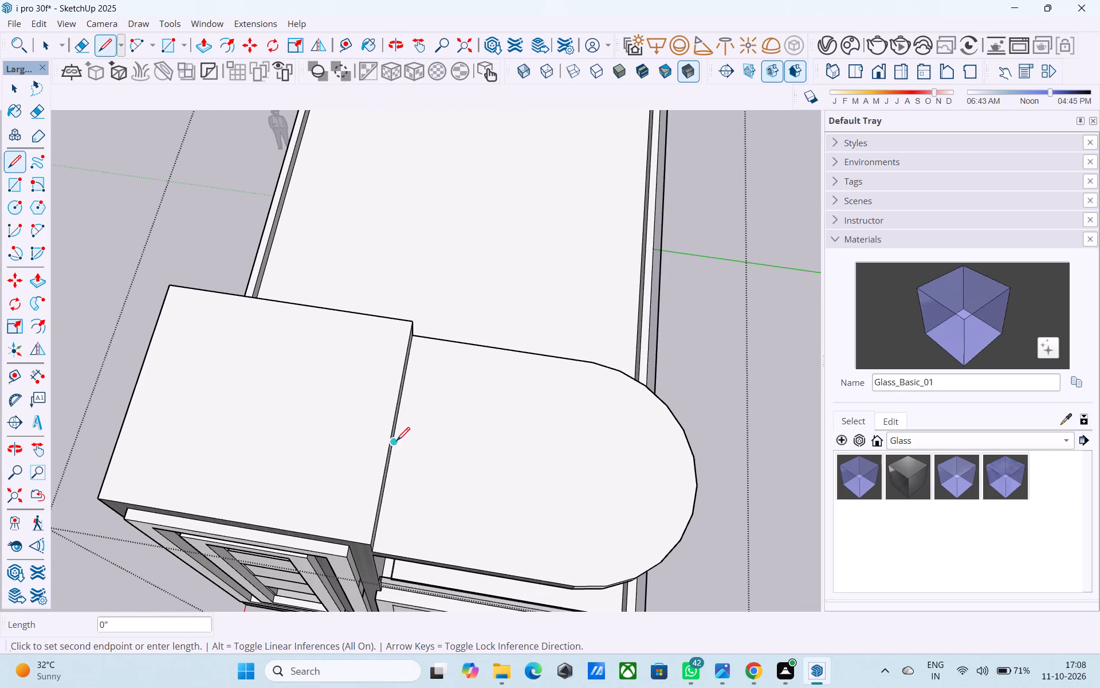
{"action": "left_click", "coordinate": [697, 487]}
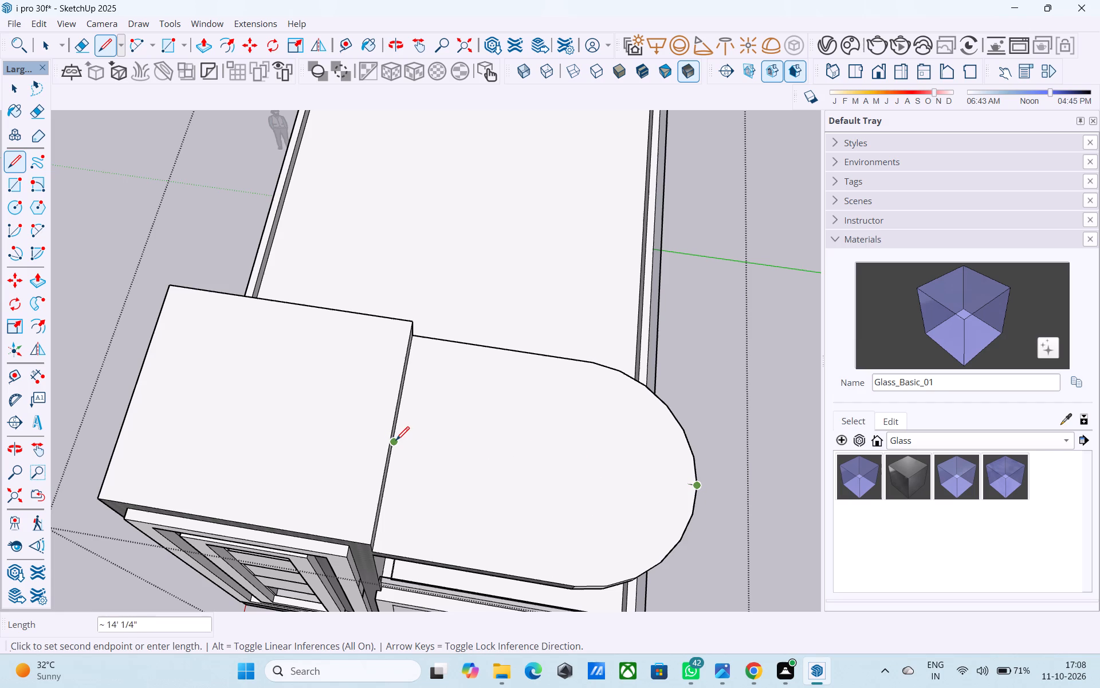
{"action": "left_click", "coordinate": [396, 441]}
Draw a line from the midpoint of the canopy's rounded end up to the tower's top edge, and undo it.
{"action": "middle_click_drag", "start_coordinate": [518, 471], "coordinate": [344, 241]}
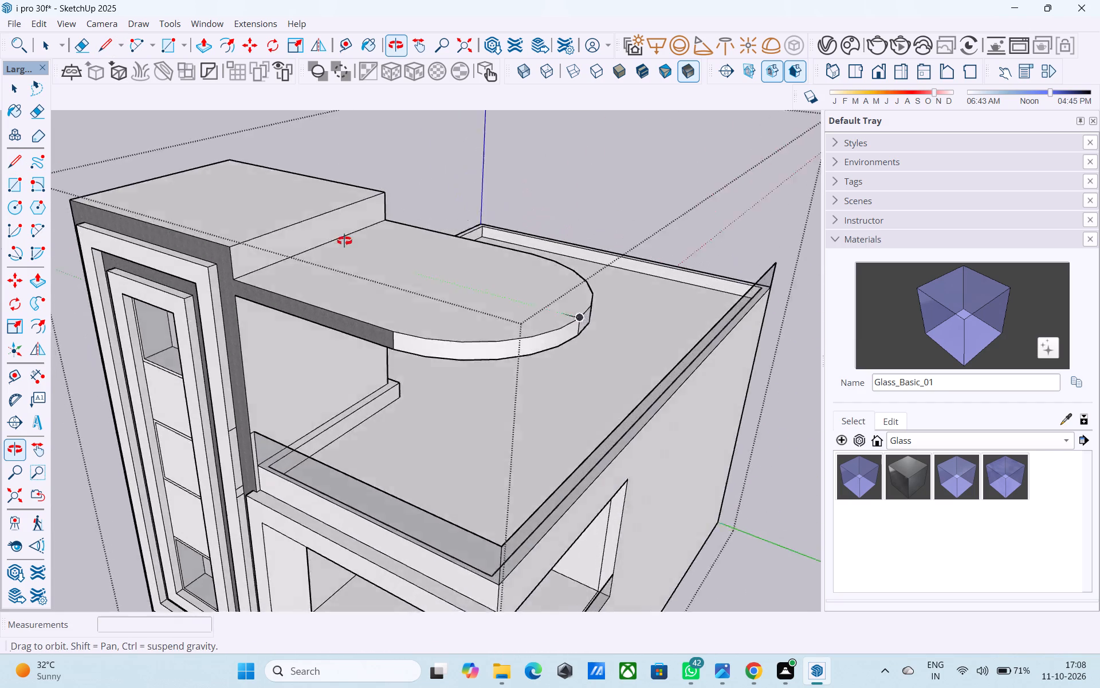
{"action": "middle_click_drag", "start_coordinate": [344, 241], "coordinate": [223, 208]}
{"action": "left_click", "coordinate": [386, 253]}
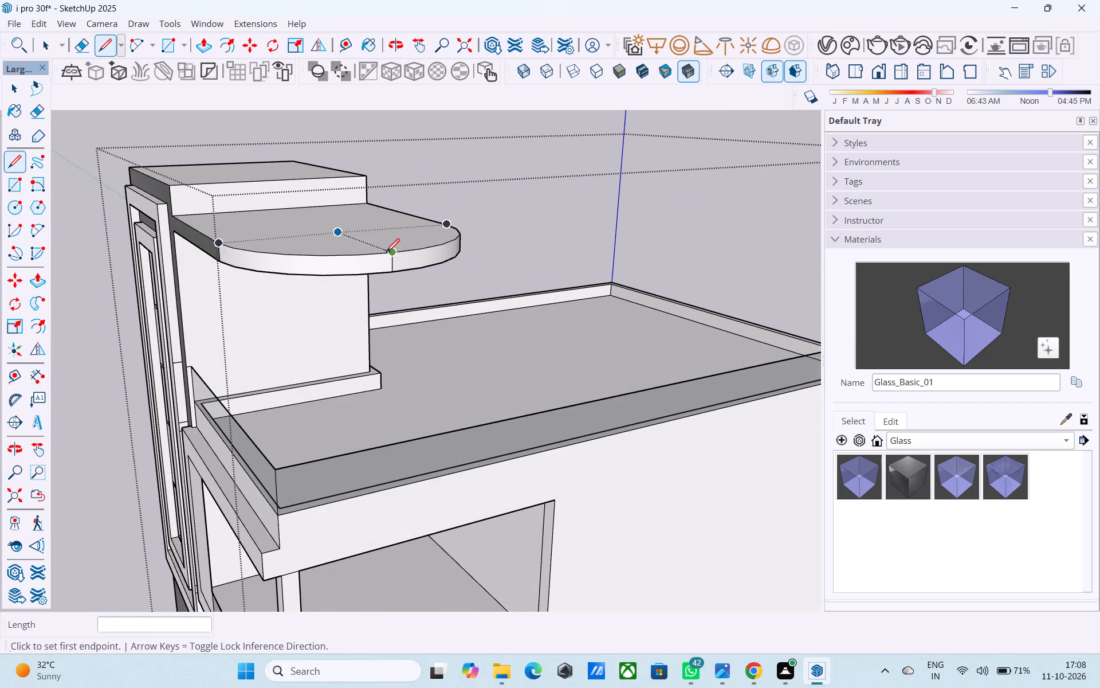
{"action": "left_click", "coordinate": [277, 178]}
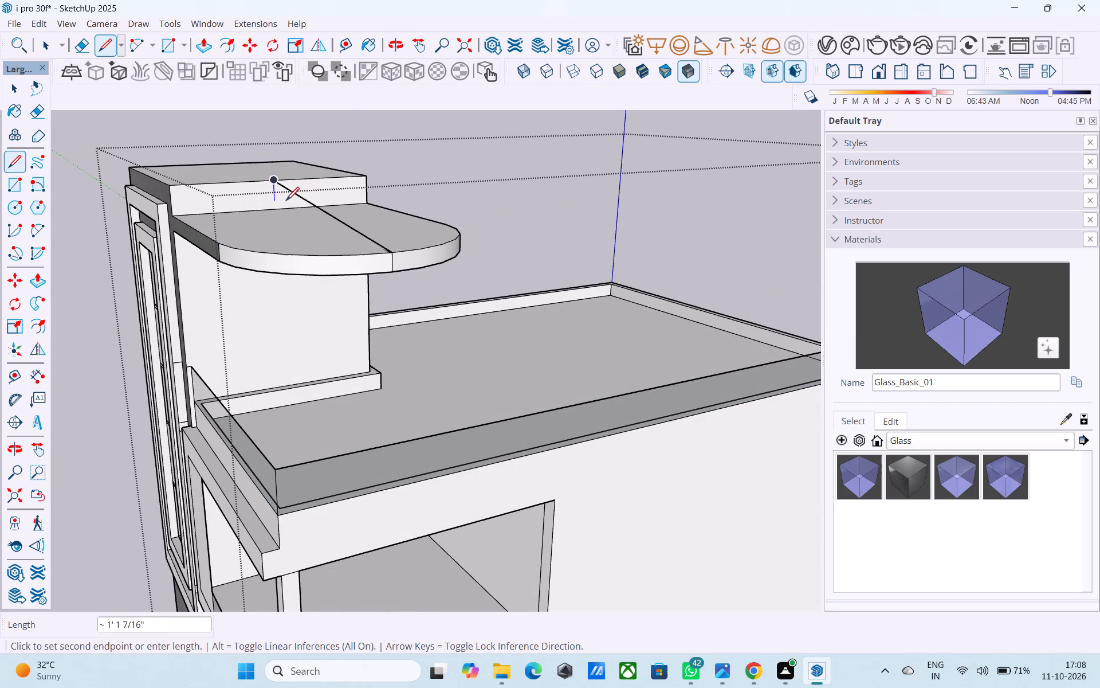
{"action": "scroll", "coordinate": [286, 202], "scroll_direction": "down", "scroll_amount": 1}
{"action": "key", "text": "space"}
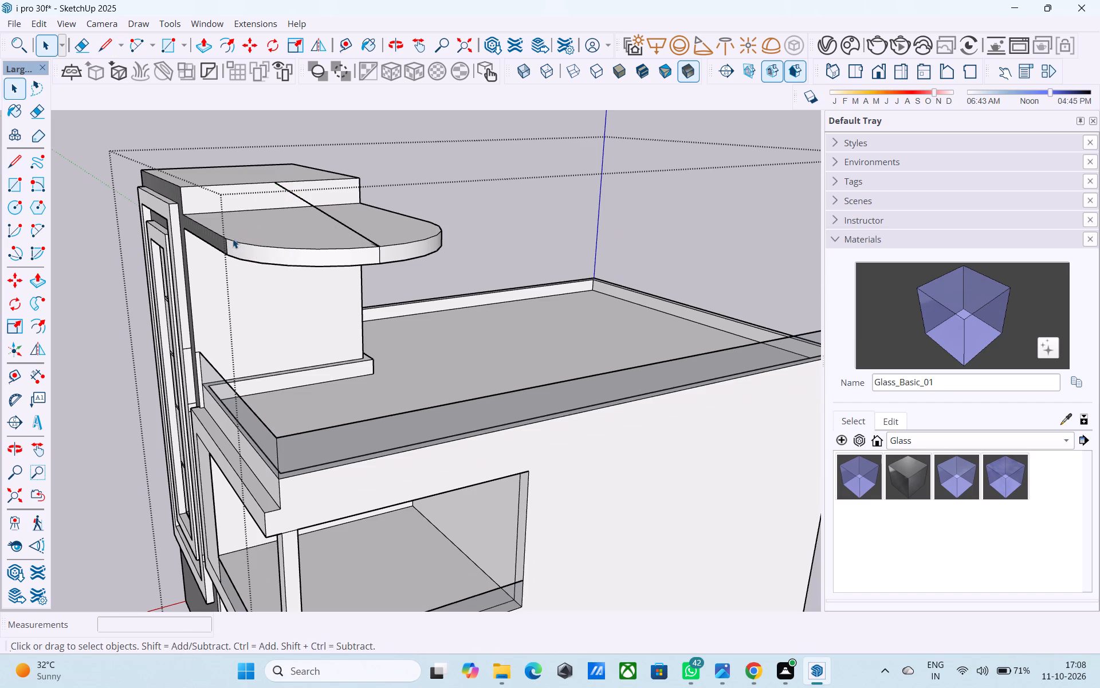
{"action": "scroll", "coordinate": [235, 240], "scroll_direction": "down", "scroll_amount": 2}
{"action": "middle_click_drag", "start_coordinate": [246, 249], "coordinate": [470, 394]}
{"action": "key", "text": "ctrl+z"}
Draw a line about 10' 9" long across the canopy top between the midpoints of its two straight edges.
{"action": "middle_click_drag", "start_coordinate": [477, 369], "coordinate": [468, 370]}
{"action": "scroll", "coordinate": [477, 369], "scroll_direction": "up", "scroll_amount": 6}
{"action": "key", "text": "l"}
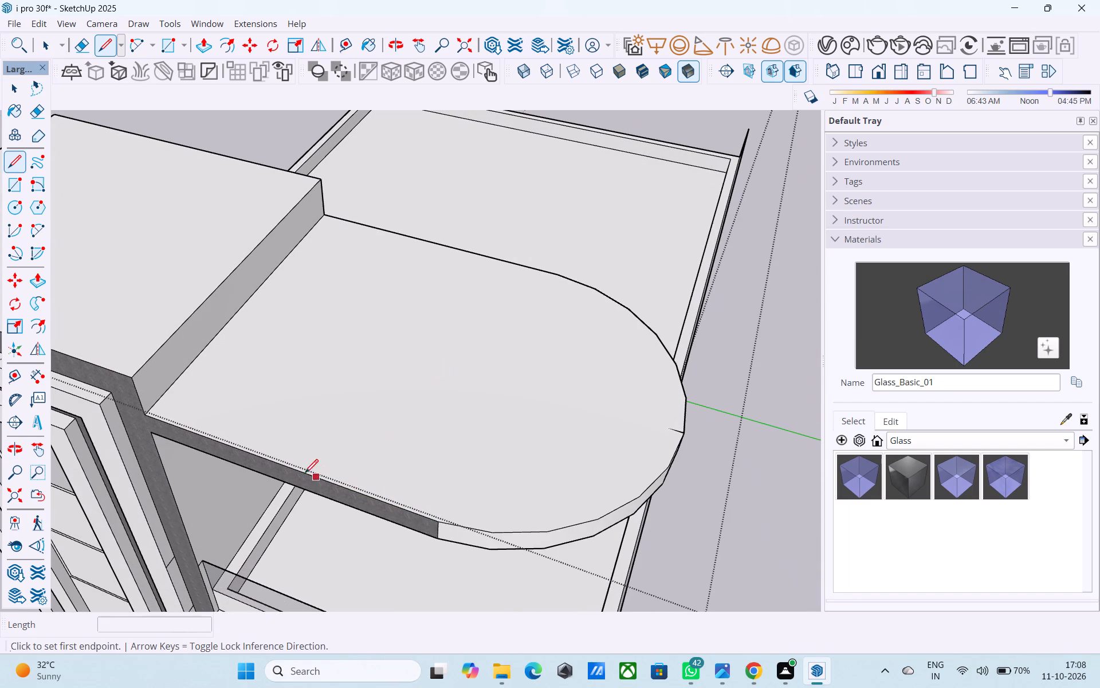
{"action": "left_click", "coordinate": [280, 468]}
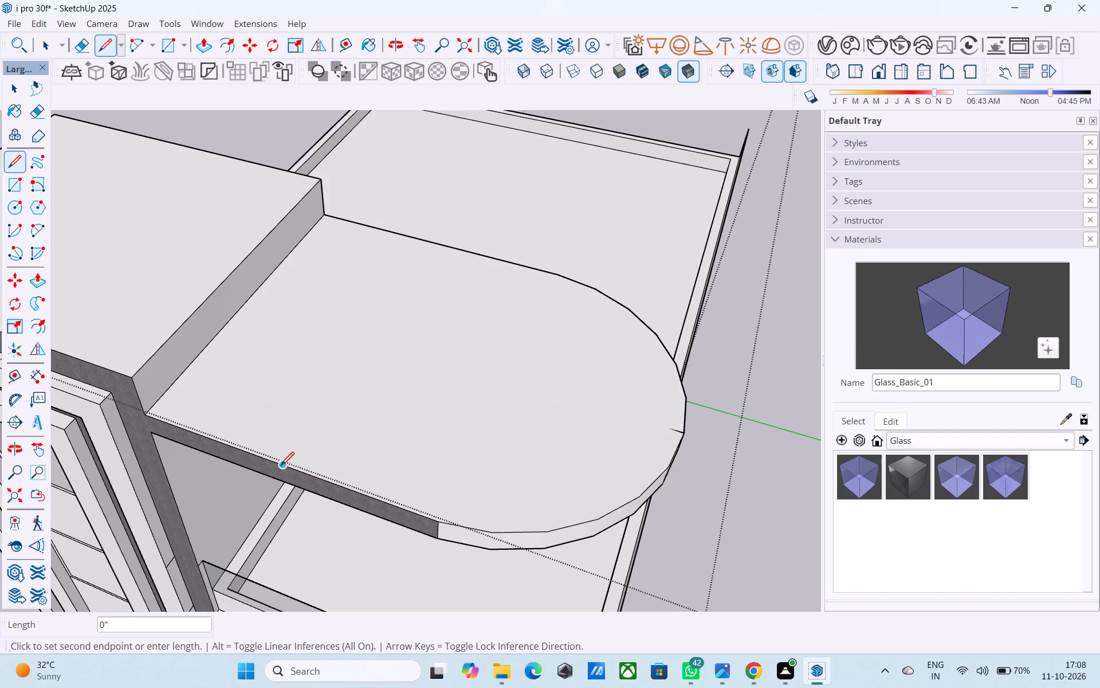
{"action": "left_click", "coordinate": [441, 243]}
{"action": "key", "text": "space"}
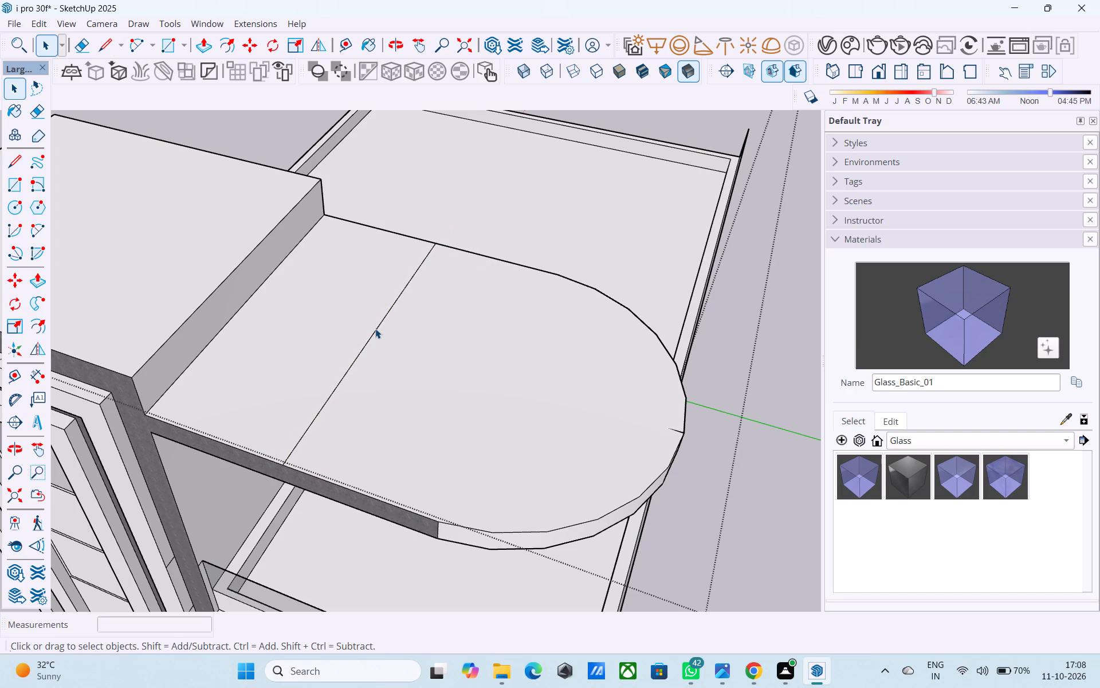
Draw a line about 4' 5" long from the middle of the canopy's tower-side edge to the middle of the cross line.
{"action": "key", "text": "k"}
{"action": "key", "text": "k"}
{"action": "key", "text": "l"}
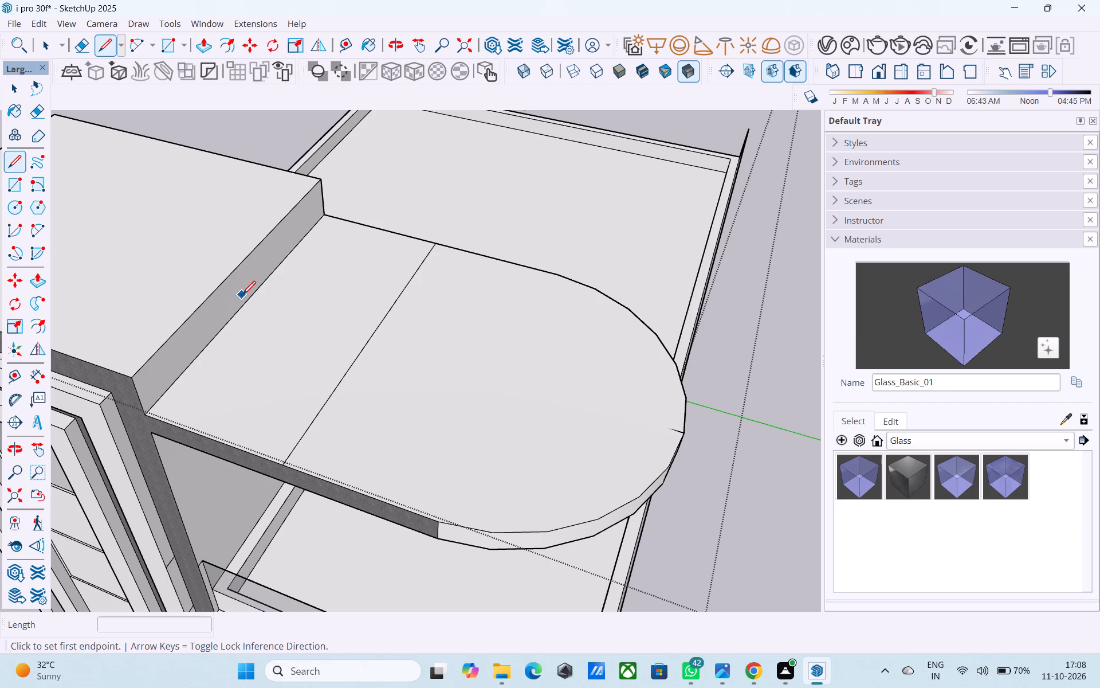
{"action": "left_click", "coordinate": [248, 295]}
{"action": "left_click", "coordinate": [366, 339]}
Draw a circle with a 3' radius on the canopy top, centred where the two lines meet.
{"action": "key", "text": "c"}
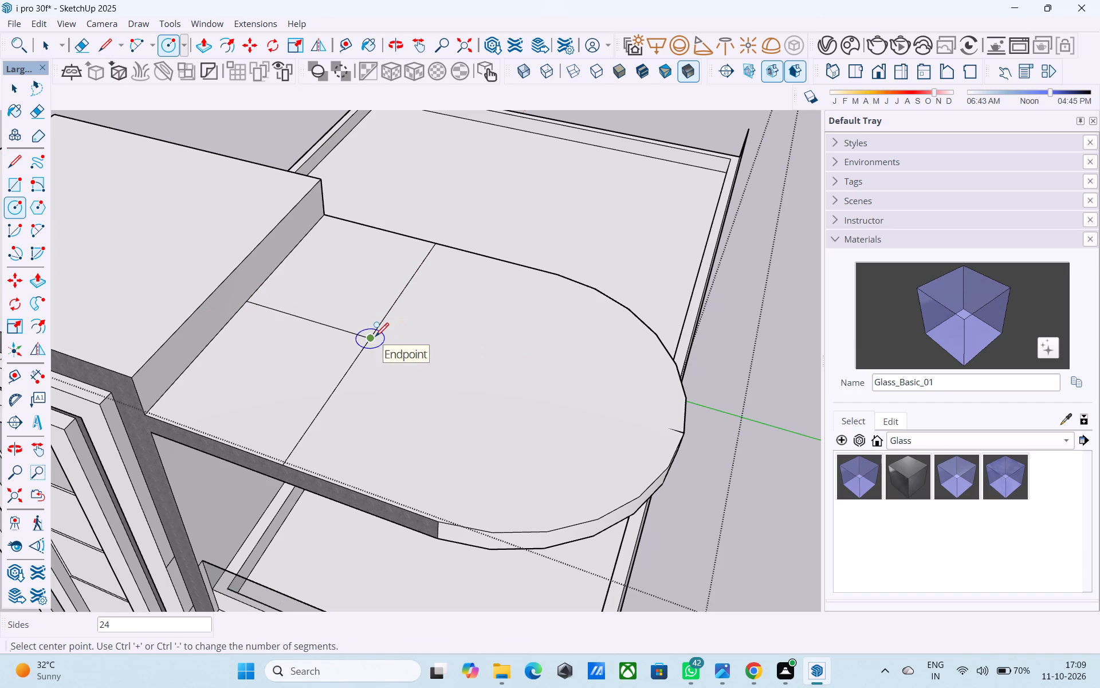
{"action": "left_click", "coordinate": [374, 338]}
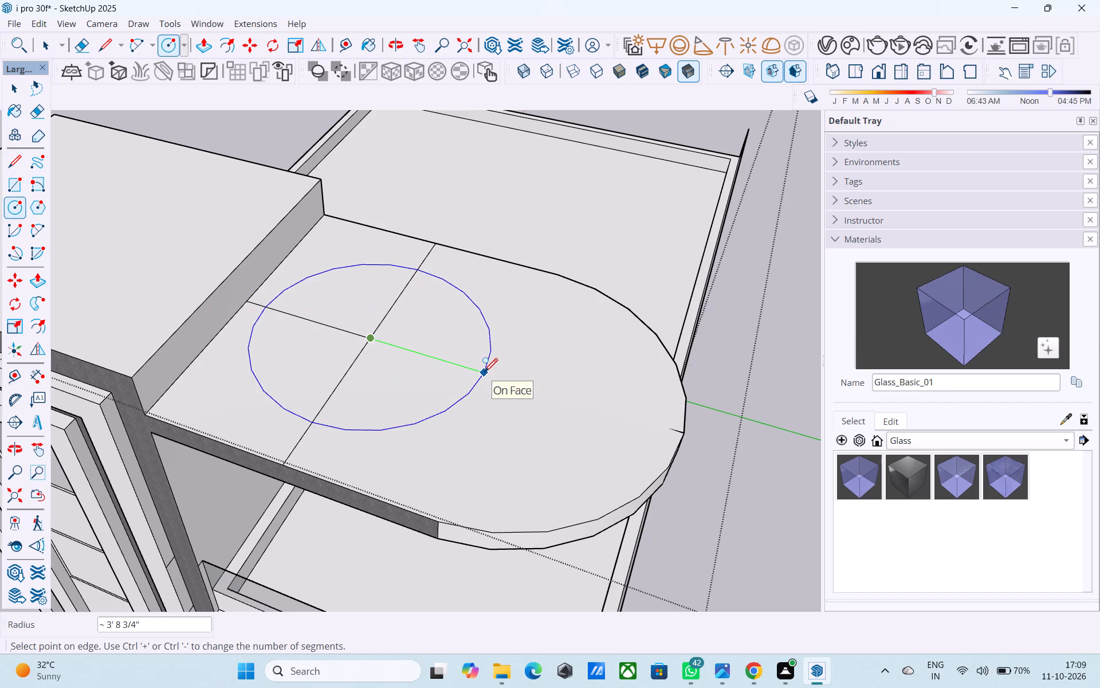
{"action": "type", "text": "3'"}
{"action": "key", "text": "Return"}
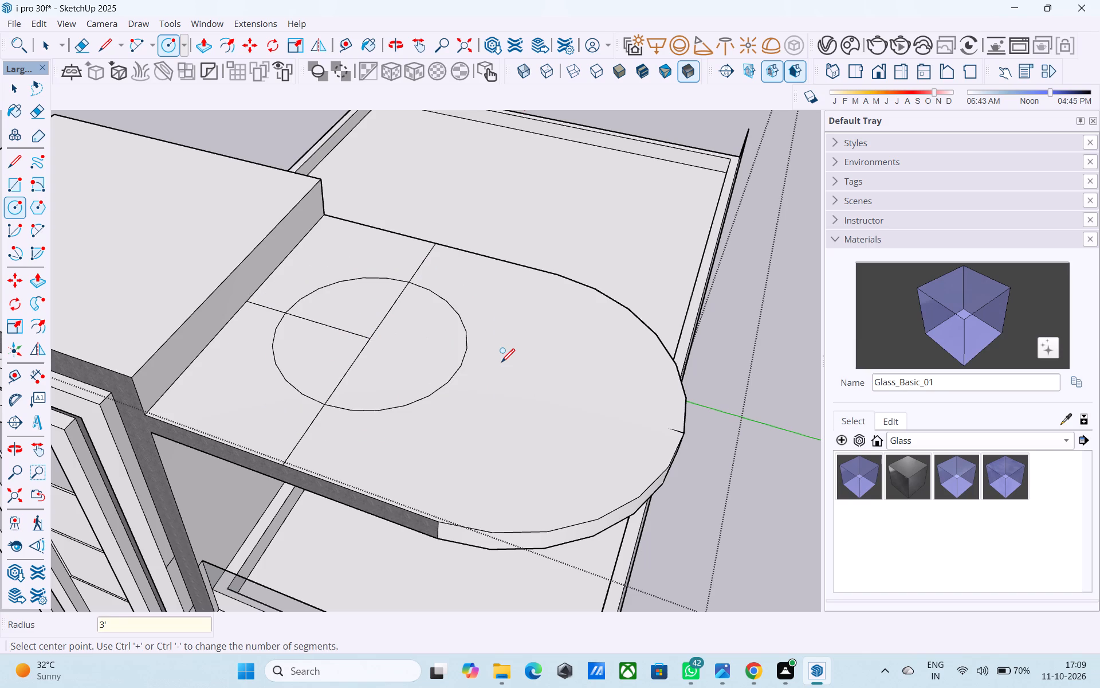
{"action": "scroll", "coordinate": [500, 370], "scroll_direction": "down", "scroll_amount": 3}
{"action": "middle_click_drag", "start_coordinate": [463, 426], "coordinate": [481, 390]}
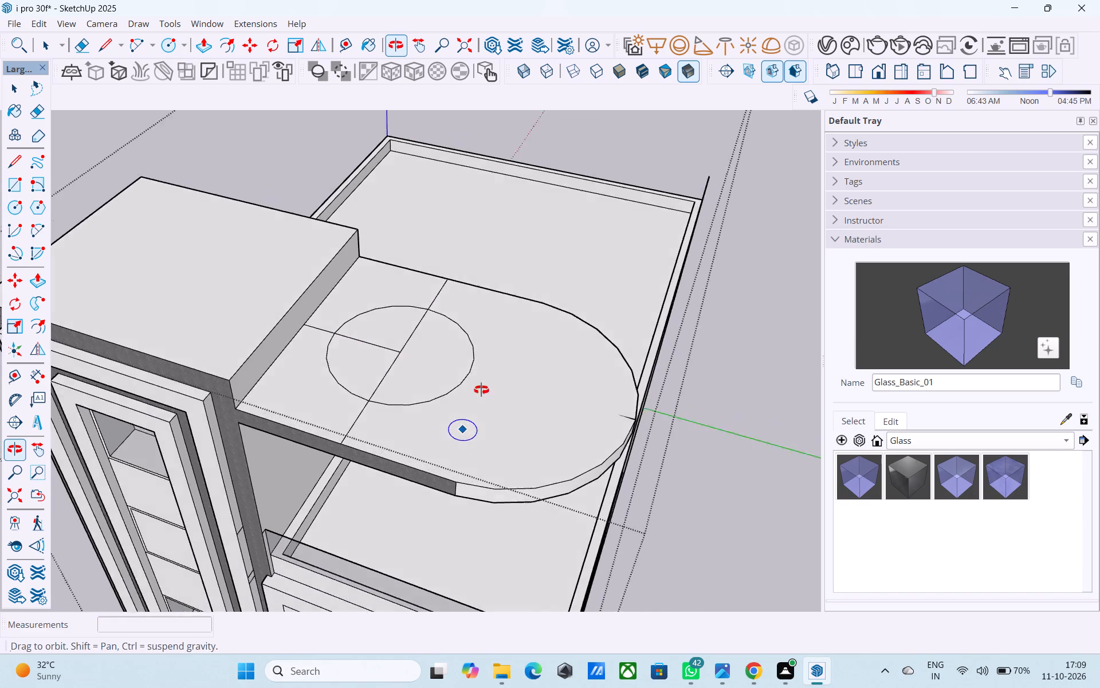
Erase the construction line segments that lie inside the circle on the canopy top.
{"action": "middle_click_drag", "start_coordinate": [481, 390], "coordinate": [557, 239]}
{"action": "scroll", "coordinate": [451, 345], "scroll_direction": "down", "scroll_amount": 6}
{"action": "middle_click_drag", "start_coordinate": [441, 404], "coordinate": [442, 504]}
{"action": "scroll", "coordinate": [440, 401], "scroll_direction": "up", "scroll_amount": 1}
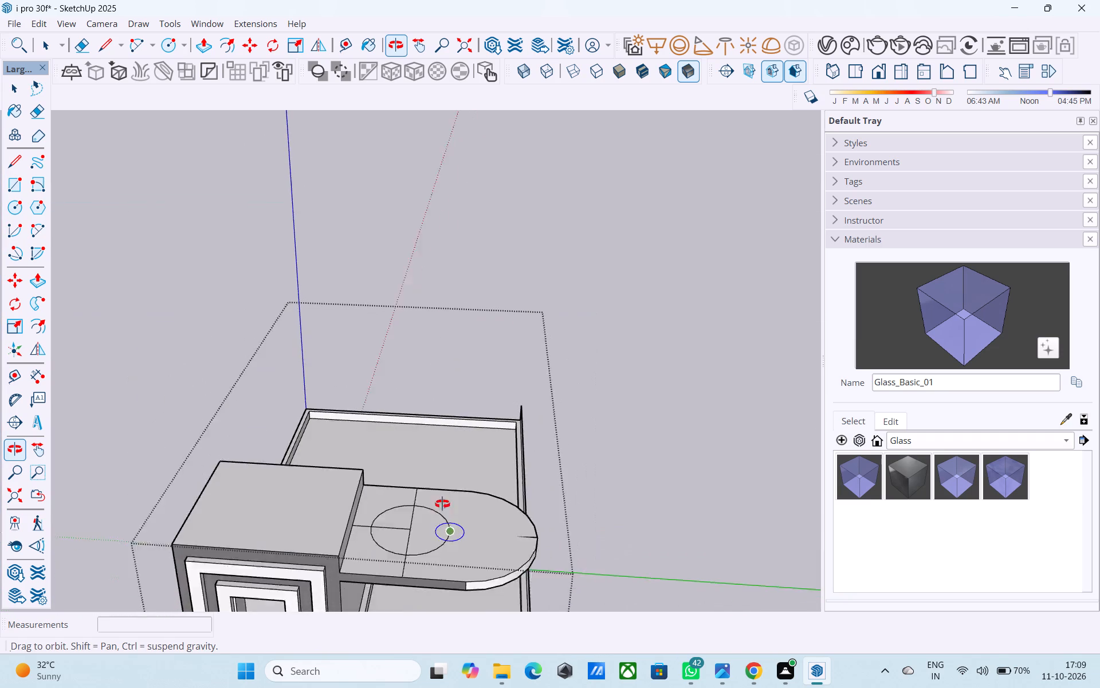
{"action": "middle_click_drag", "start_coordinate": [442, 504], "coordinate": [441, 511]}
{"action": "scroll", "coordinate": [439, 517], "scroll_direction": "down", "scroll_amount": 2}
{"action": "middle_click_drag", "start_coordinate": [439, 517], "coordinate": [441, 443]}
{"action": "scroll", "coordinate": [410, 469], "scroll_direction": "up", "scroll_amount": 2}
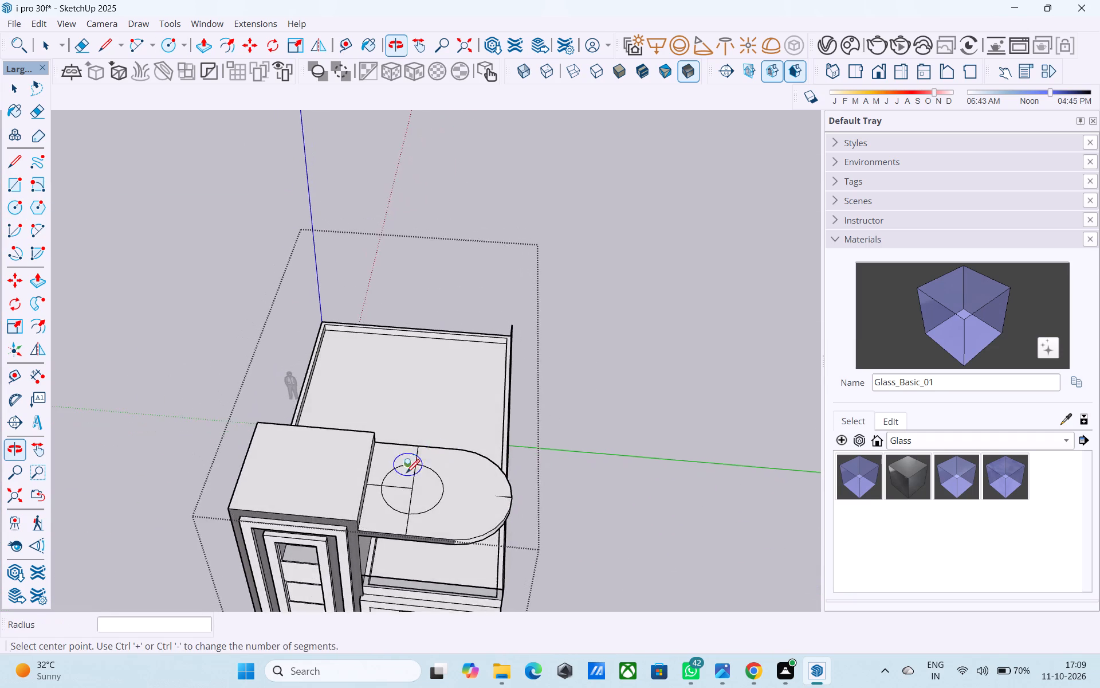
{"action": "scroll", "coordinate": [406, 474], "scroll_direction": "up", "scroll_amount": 3}
{"action": "key", "text": "space"}
{"action": "left_click", "coordinate": [413, 504]}
{"action": "key", "text": "e"}
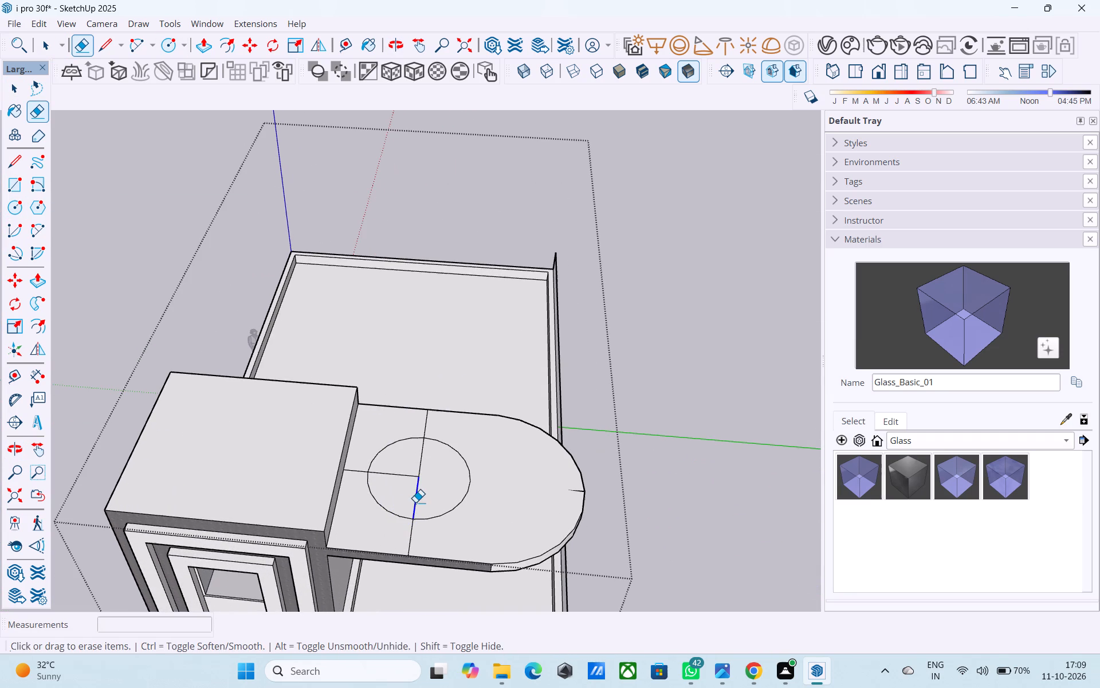
{"action": "left_click_drag", "start_coordinate": [415, 502], "coordinate": [406, 476]}
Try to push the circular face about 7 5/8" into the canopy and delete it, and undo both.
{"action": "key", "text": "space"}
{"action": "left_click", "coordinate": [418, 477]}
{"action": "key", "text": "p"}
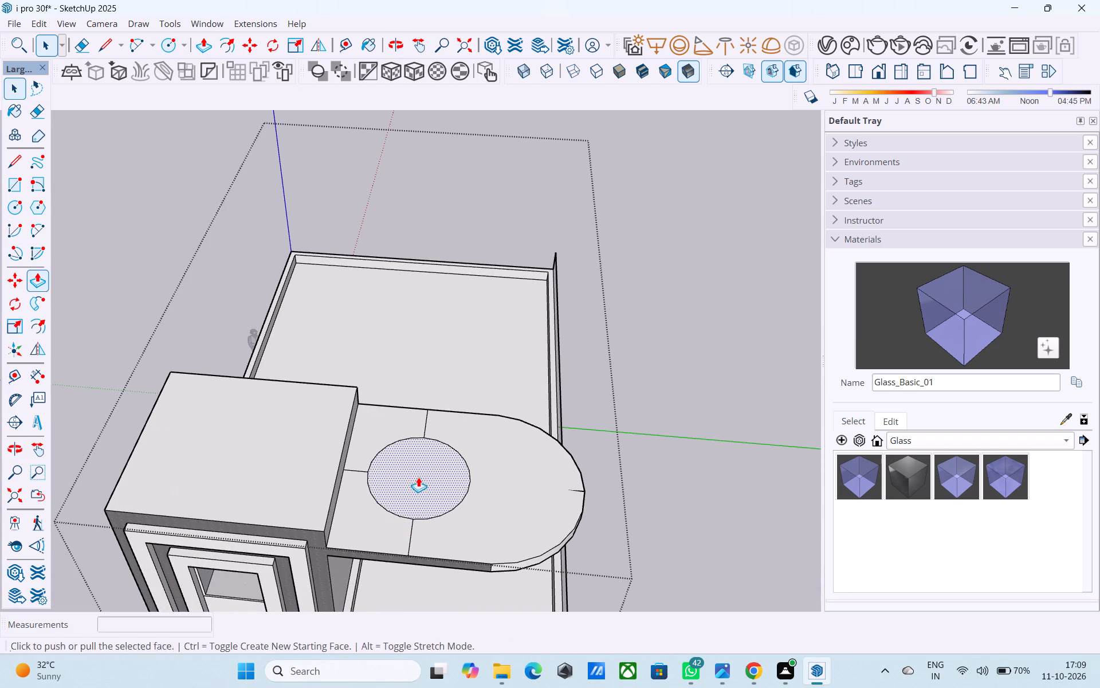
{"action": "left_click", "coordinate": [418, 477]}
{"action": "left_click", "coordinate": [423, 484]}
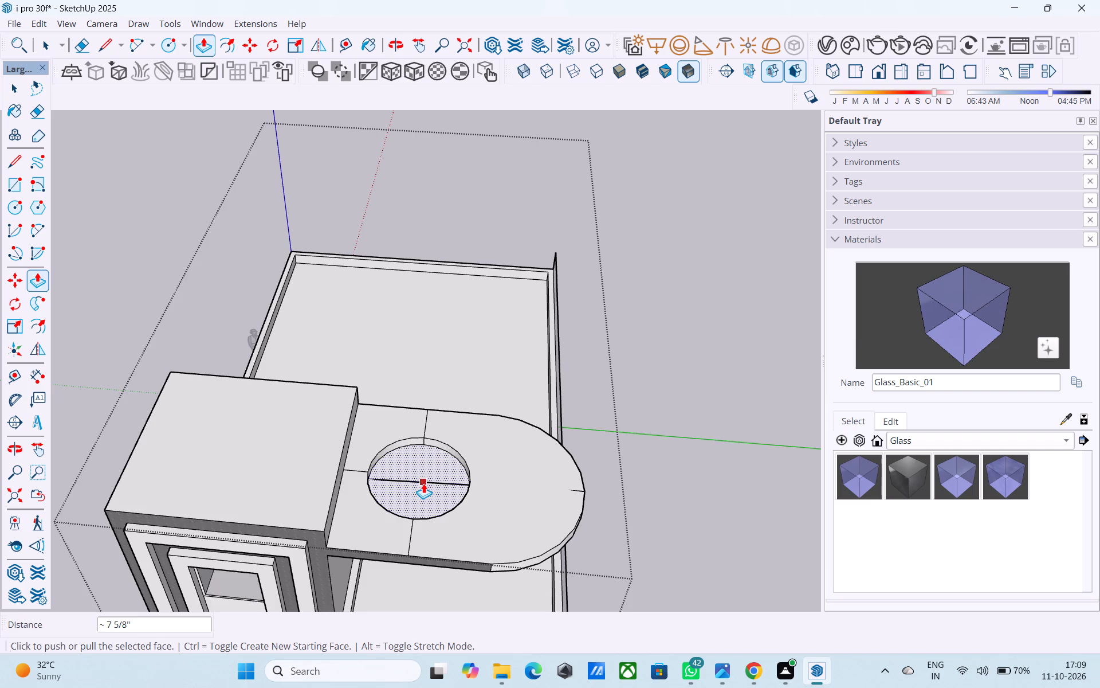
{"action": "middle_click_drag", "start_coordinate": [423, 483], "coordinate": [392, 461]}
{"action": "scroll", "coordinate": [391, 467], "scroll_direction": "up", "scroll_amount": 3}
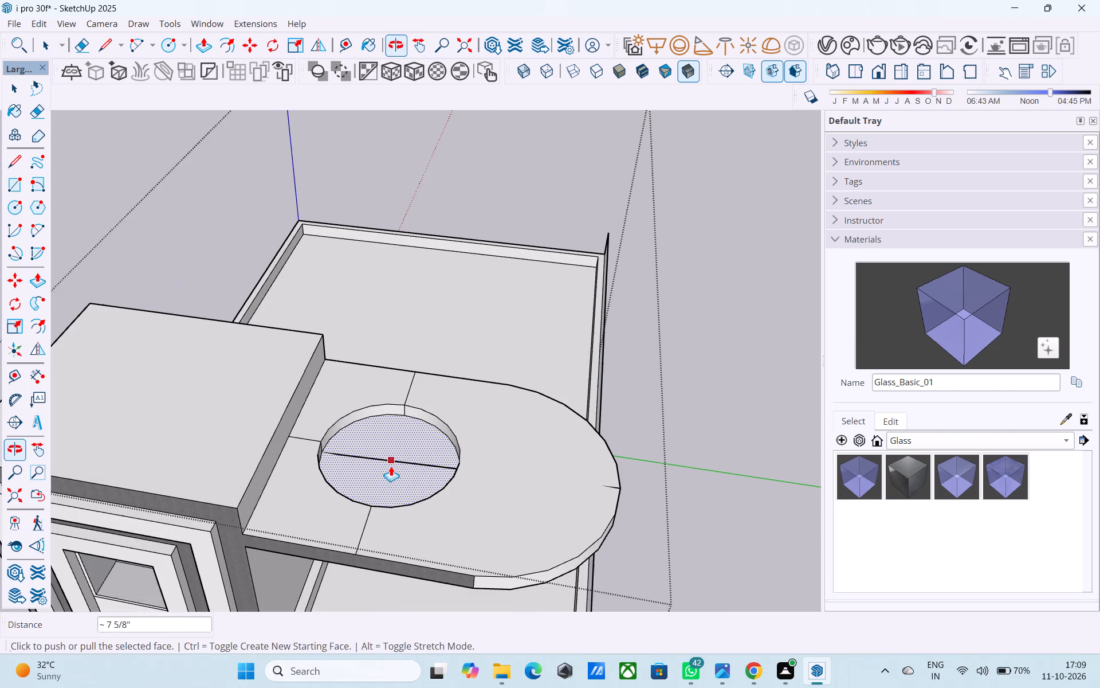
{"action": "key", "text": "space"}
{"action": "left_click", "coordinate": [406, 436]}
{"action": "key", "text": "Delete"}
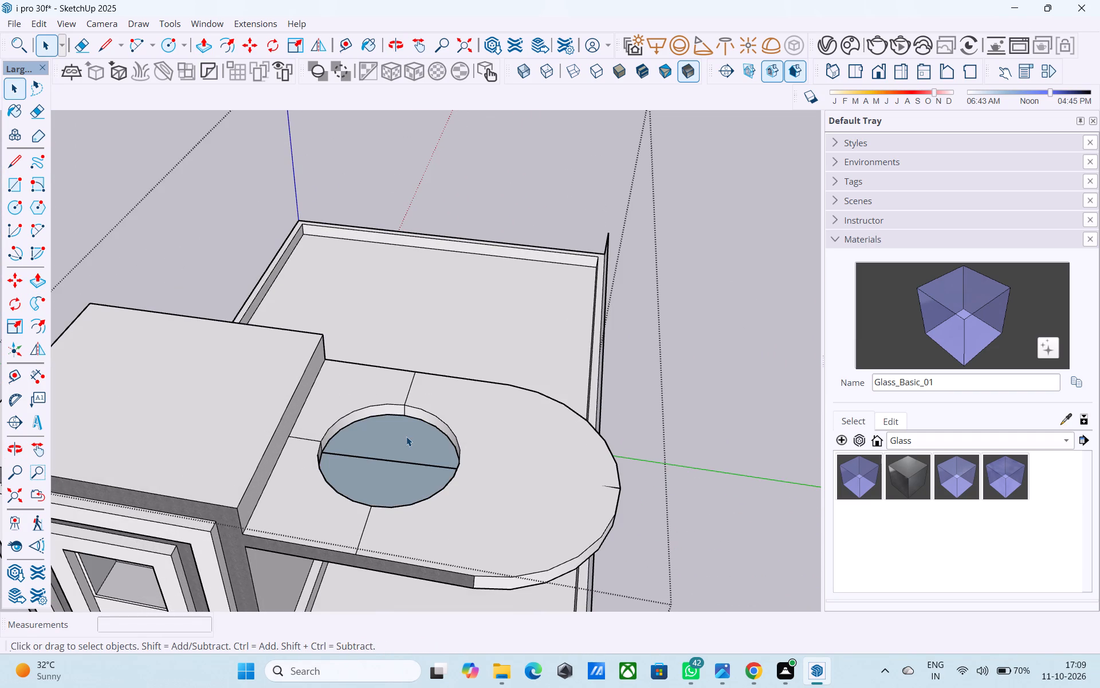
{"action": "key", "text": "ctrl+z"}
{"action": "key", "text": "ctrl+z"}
Push the circular face 9" down through the canopy to cut a round opening.
{"action": "key", "text": "space"}
{"action": "left_click", "coordinate": [407, 435]}
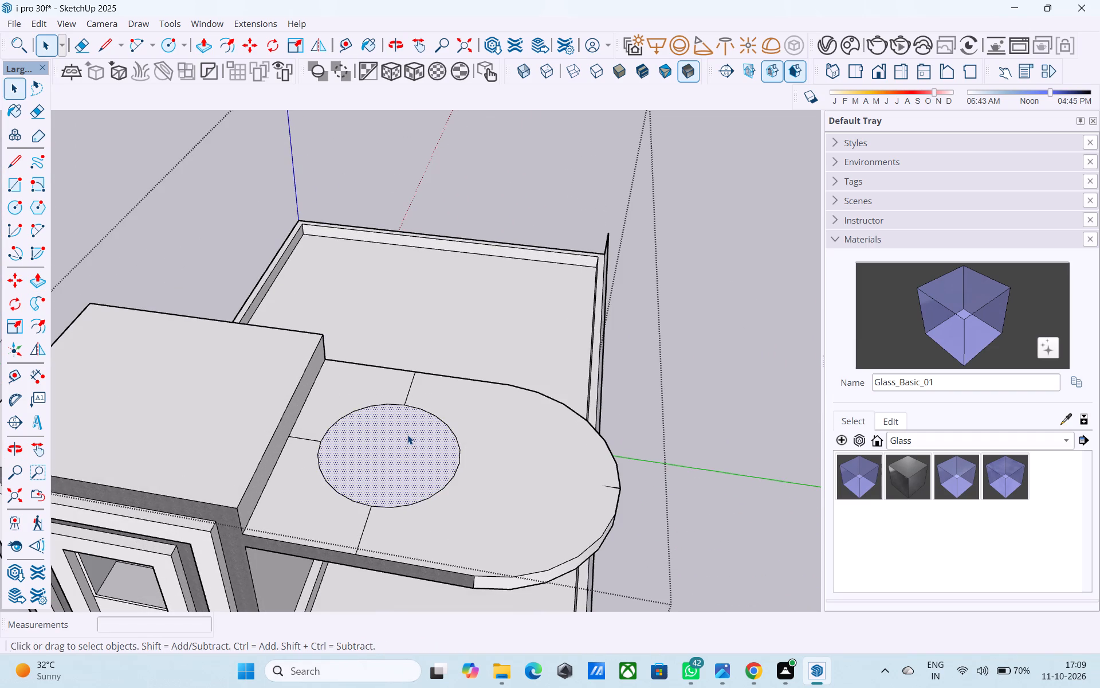
{"action": "key", "text": "p"}
{"action": "left_click", "coordinate": [407, 435]}
{"action": "type", "text": "9\""}
{"action": "key", "text": "Return"}
{"action": "key", "text": "space"}
Erase the leftover construction lines running from the round opening to the canopy's rear edge and to the tower.
{"action": "middle_click_drag", "start_coordinate": [400, 482], "coordinate": [400, 503]}
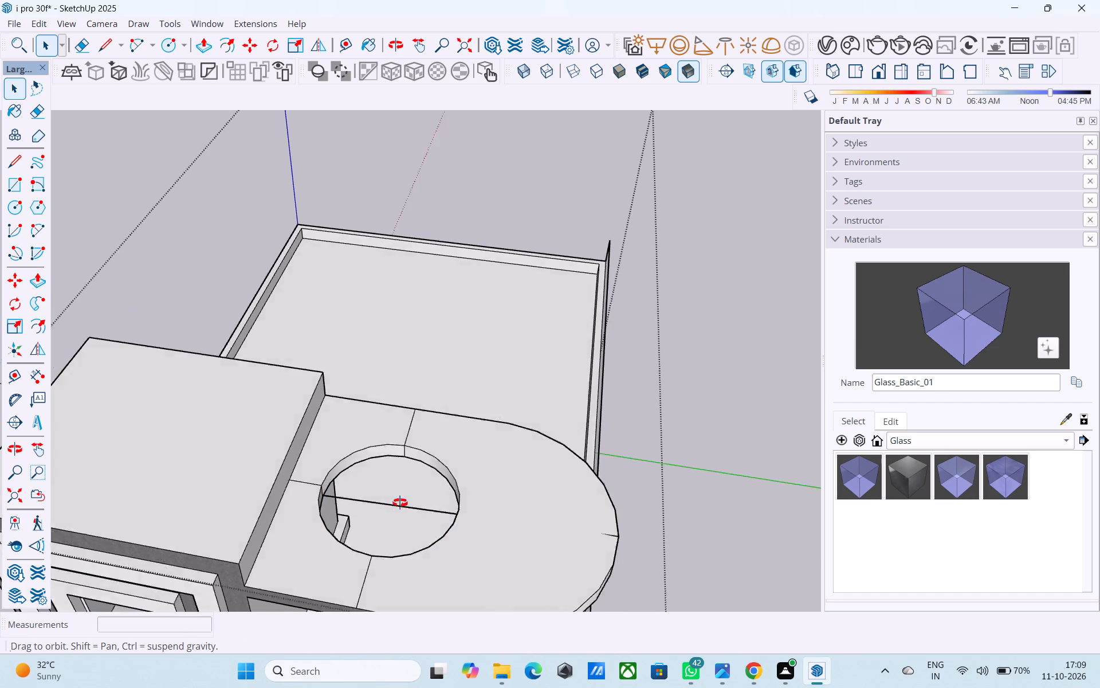
{"action": "middle_click_drag", "start_coordinate": [400, 503], "coordinate": [445, 525]}
{"action": "key", "text": "e"}
{"action": "left_click", "coordinate": [509, 507]}
{"action": "middle_click_drag", "start_coordinate": [500, 530], "coordinate": [527, 388], "text": "shift"}
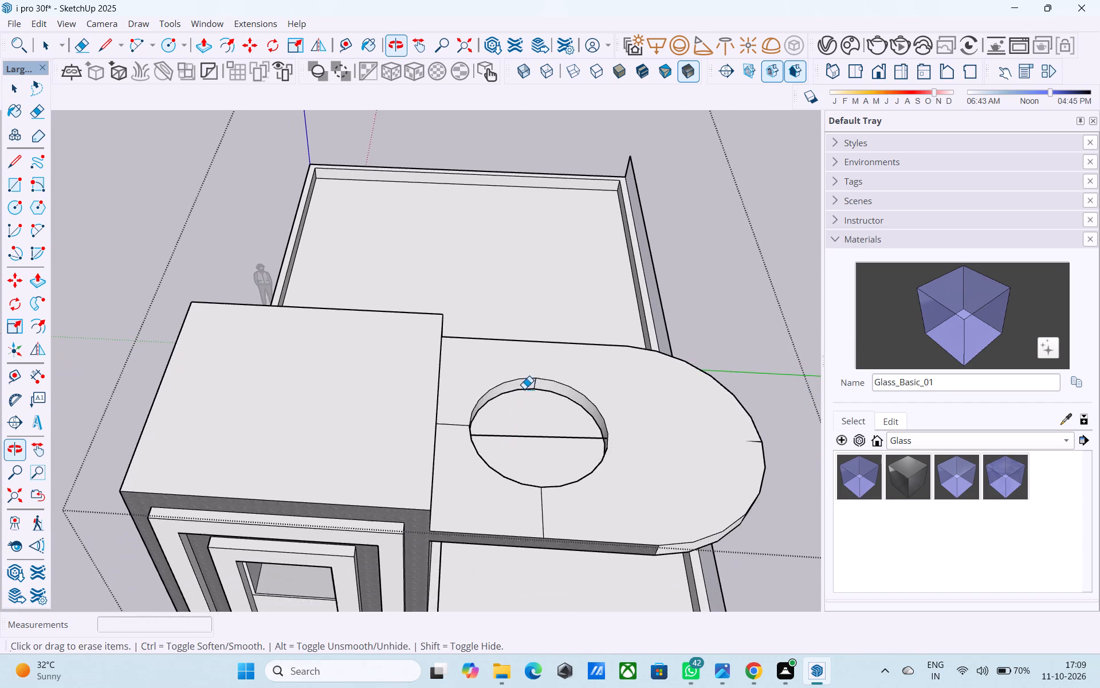
{"action": "scroll", "coordinate": [478, 424], "scroll_direction": "up", "scroll_amount": 3}
{"action": "left_click", "coordinate": [457, 425]}
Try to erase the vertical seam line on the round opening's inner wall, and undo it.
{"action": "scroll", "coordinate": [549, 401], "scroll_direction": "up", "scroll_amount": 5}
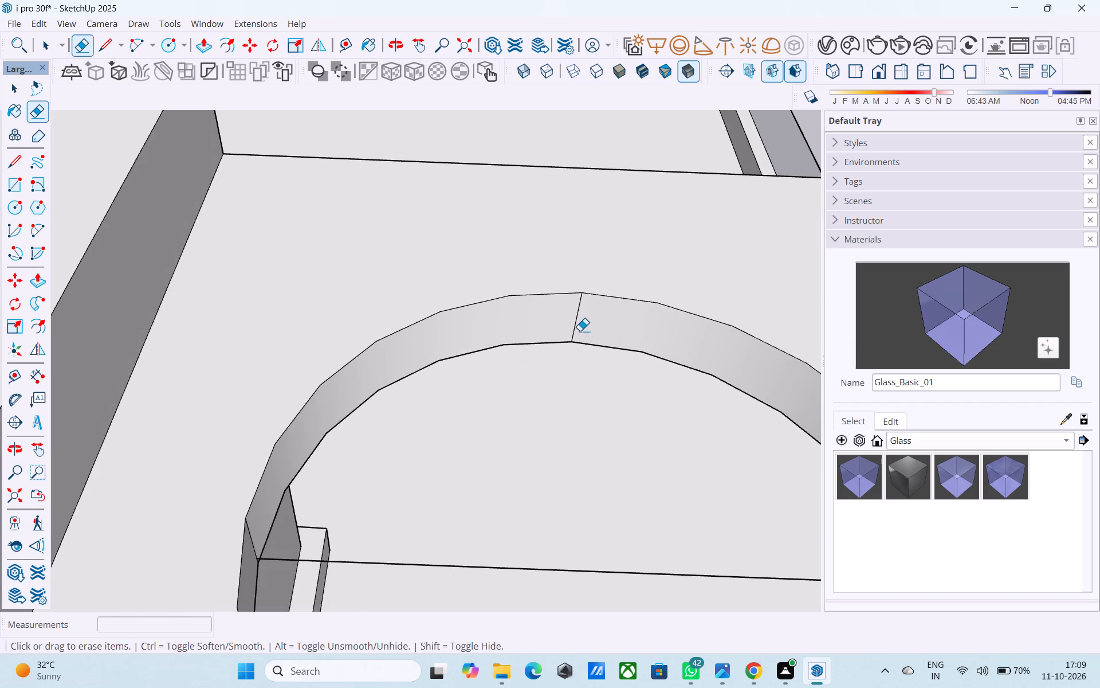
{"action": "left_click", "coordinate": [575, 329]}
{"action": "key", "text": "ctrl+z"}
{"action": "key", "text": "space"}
Erase the straight line spanning the round opening in the canopy.
{"action": "scroll", "coordinate": [575, 335], "scroll_direction": "down", "scroll_amount": 2}
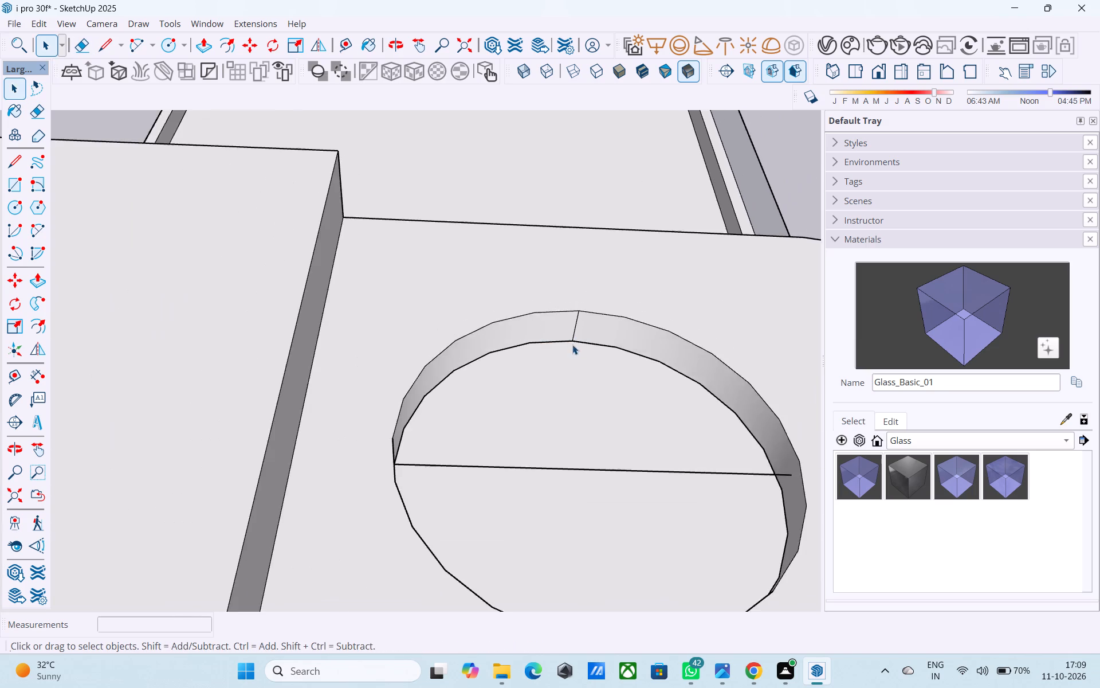
{"action": "scroll", "coordinate": [572, 345], "scroll_direction": "down", "scroll_amount": 6}
{"action": "middle_click_drag", "start_coordinate": [556, 405], "coordinate": [497, 414]}
{"action": "middle_click_drag", "start_coordinate": [365, 490], "coordinate": [383, 485]}
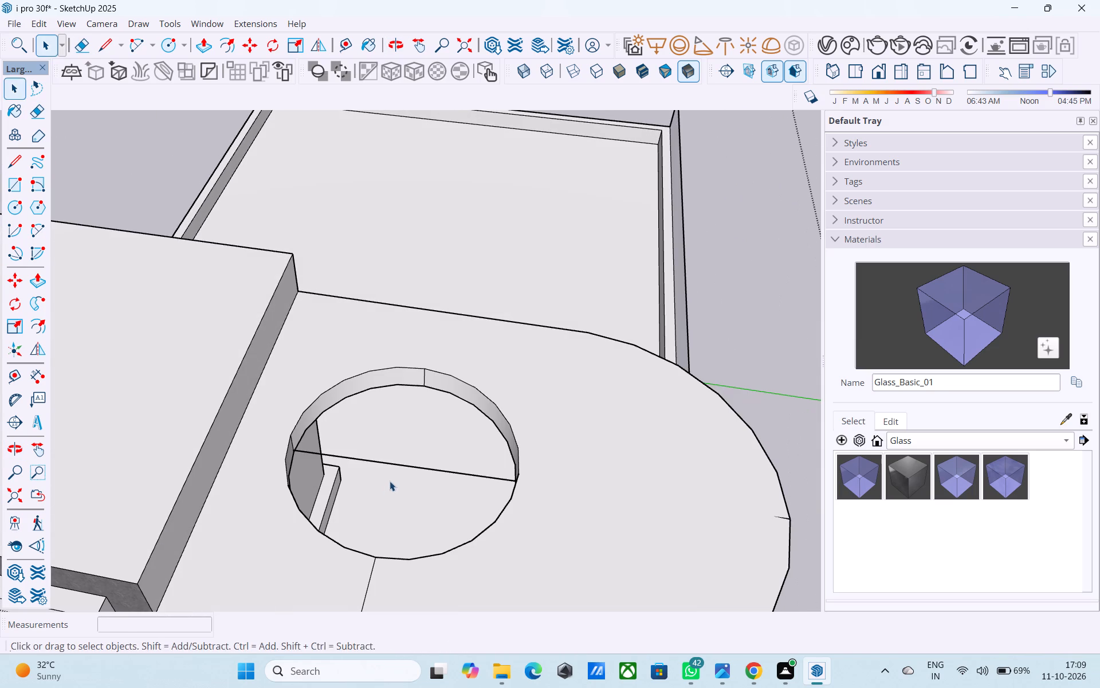
{"action": "key", "text": "e"}
{"action": "left_click_drag", "start_coordinate": [396, 472], "coordinate": [401, 462]}
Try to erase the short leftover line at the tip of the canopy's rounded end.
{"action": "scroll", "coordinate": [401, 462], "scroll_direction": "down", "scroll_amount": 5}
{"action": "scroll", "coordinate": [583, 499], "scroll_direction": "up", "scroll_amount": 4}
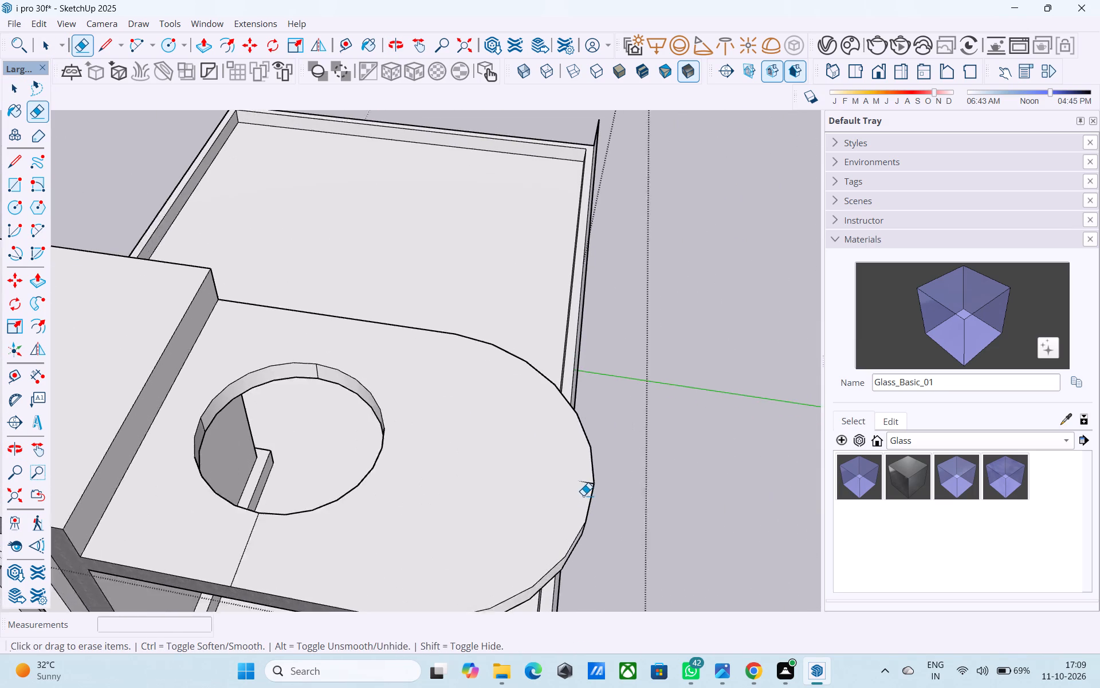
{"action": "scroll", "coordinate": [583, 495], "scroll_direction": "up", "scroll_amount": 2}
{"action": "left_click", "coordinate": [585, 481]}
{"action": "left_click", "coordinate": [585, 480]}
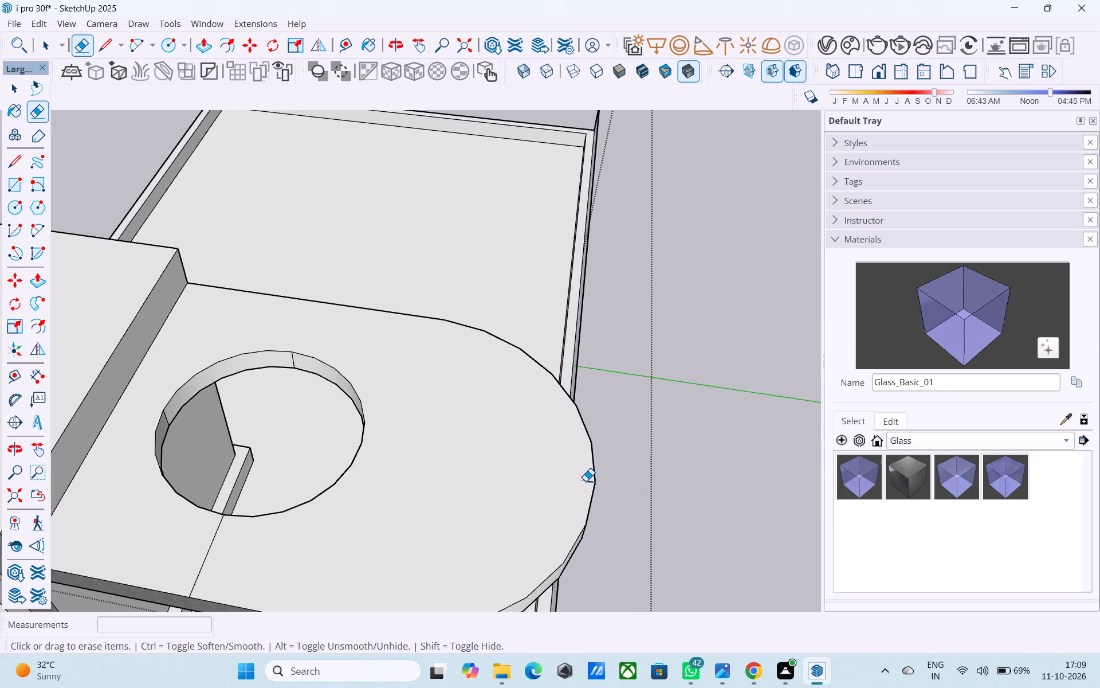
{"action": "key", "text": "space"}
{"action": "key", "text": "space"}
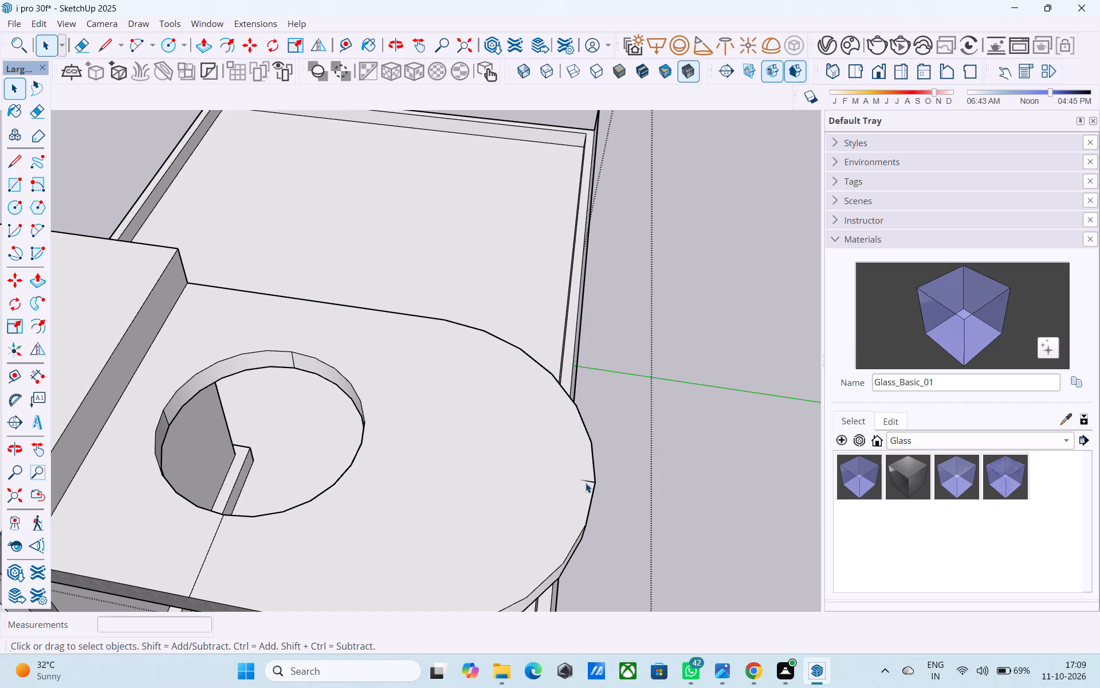
Paint the canopy's underside and its rounded edge with M05_Graphite_Haze from the Solid Colors collection.
{"action": "scroll", "coordinate": [586, 483], "scroll_direction": "down", "scroll_amount": 7}
{"action": "middle_click_drag", "start_coordinate": [561, 522], "coordinate": [703, 225]}
{"action": "scroll", "coordinate": [624, 312], "scroll_direction": "down", "scroll_amount": 5}
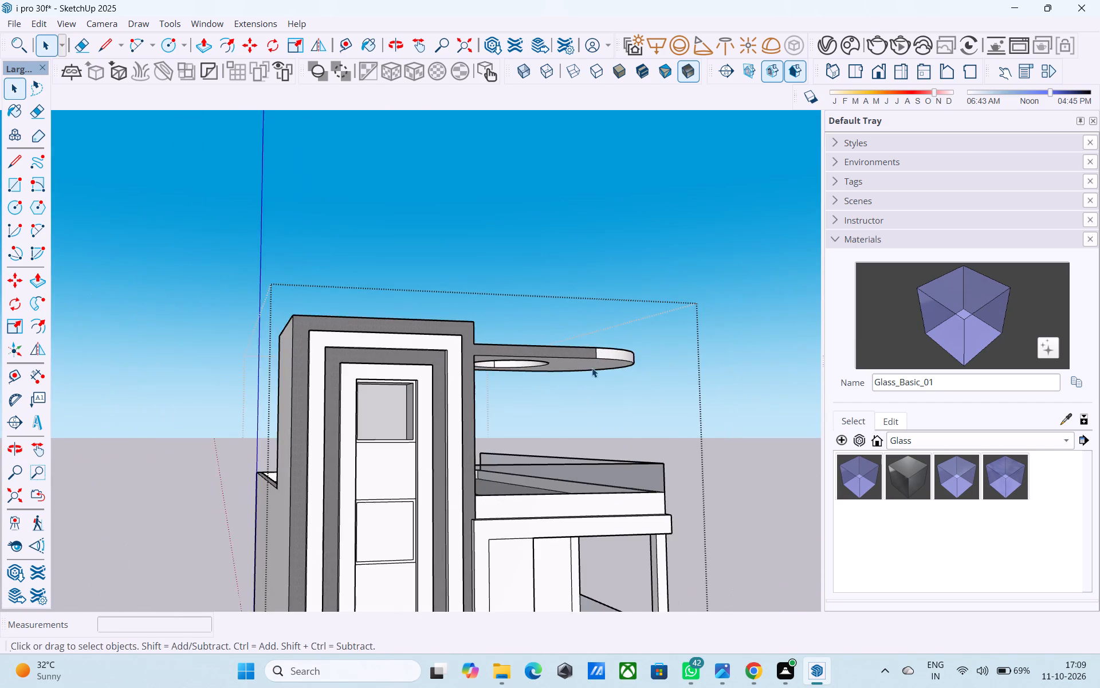
{"action": "scroll", "coordinate": [592, 368], "scroll_direction": "down", "scroll_amount": 2}
{"action": "middle_click_drag", "start_coordinate": [587, 384], "coordinate": [541, 299]}
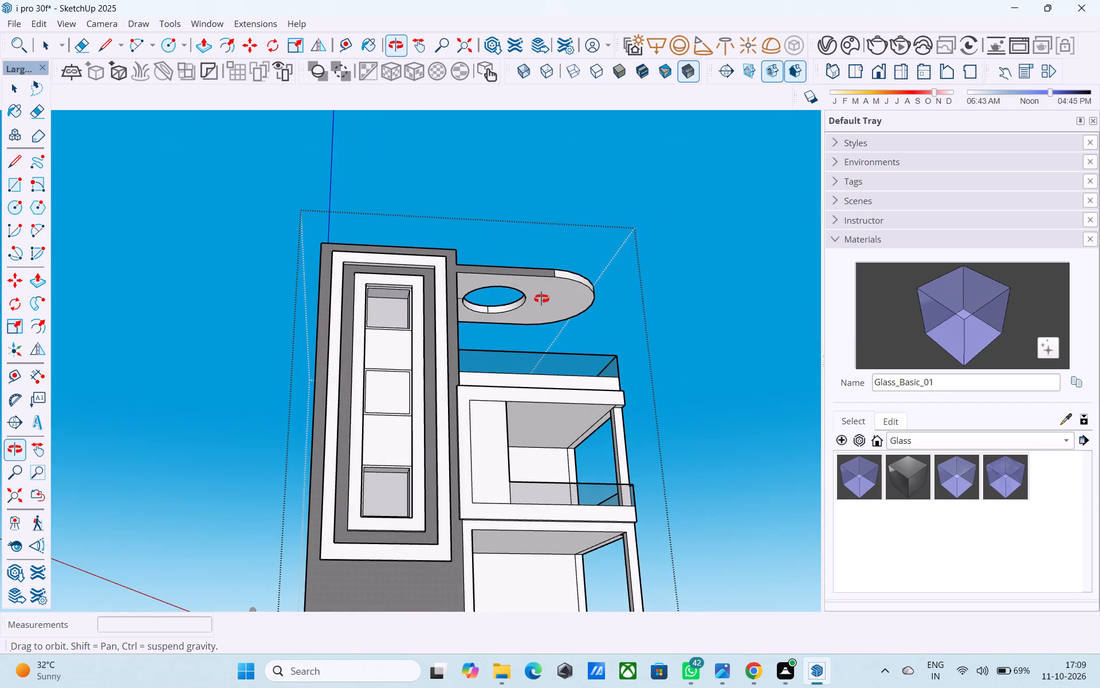
{"action": "middle_click_drag", "start_coordinate": [541, 299], "coordinate": [504, 306]}
{"action": "left_click", "coordinate": [1028, 444]}
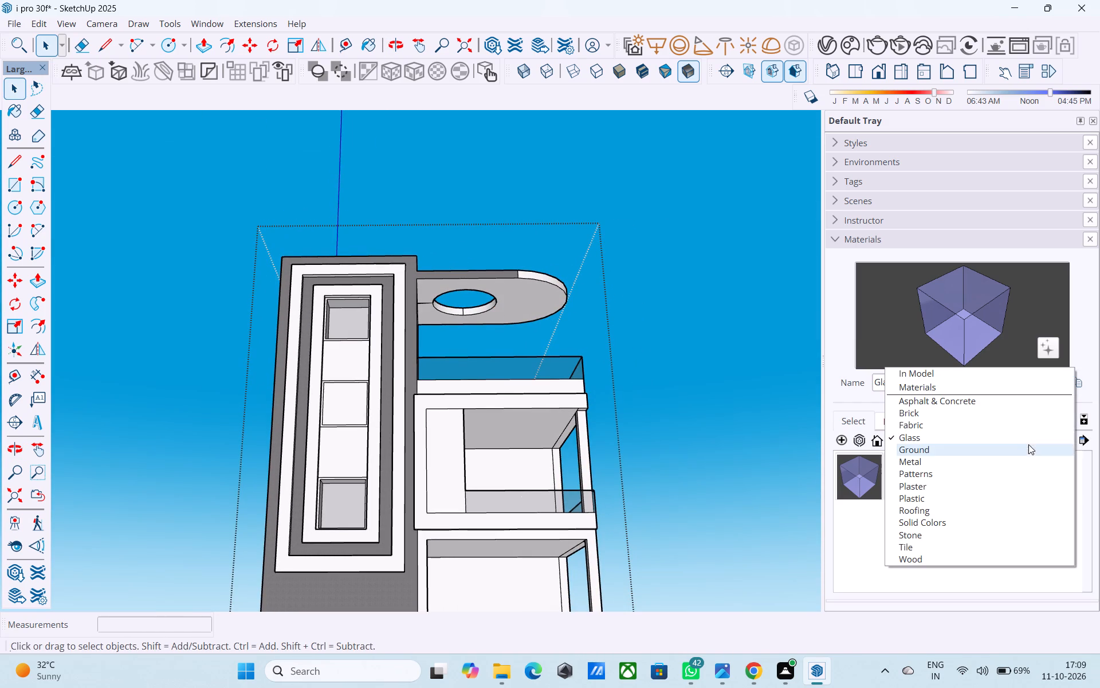
{"action": "left_click", "coordinate": [1004, 523]}
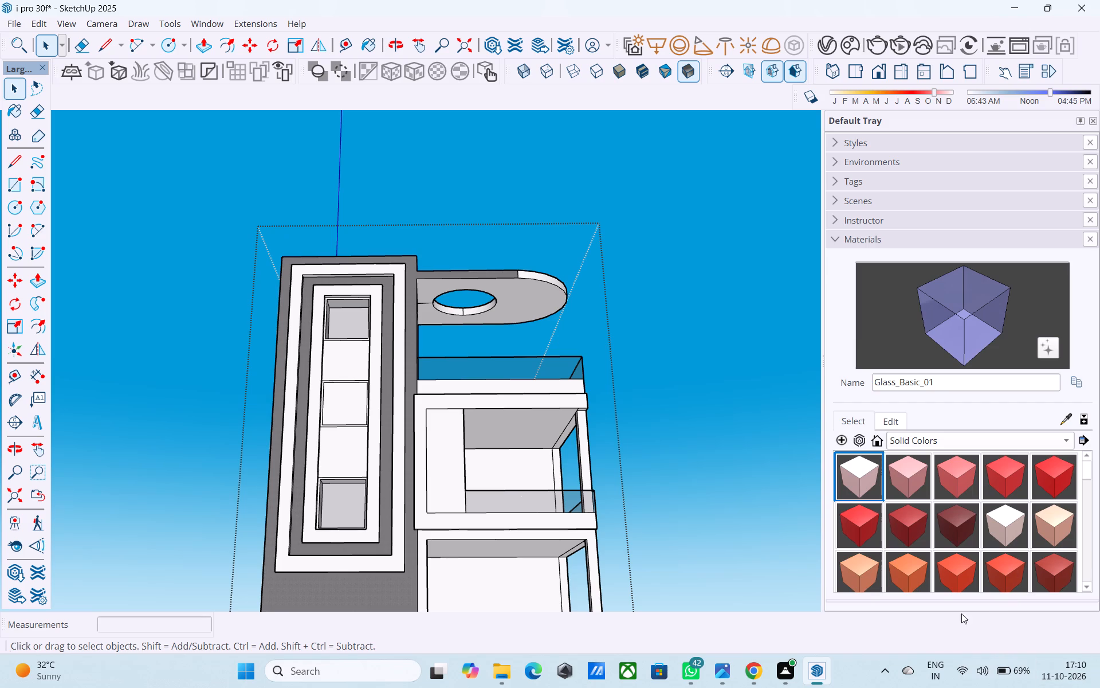
{"action": "scroll", "coordinate": [948, 509], "scroll_direction": "down", "scroll_amount": 9}
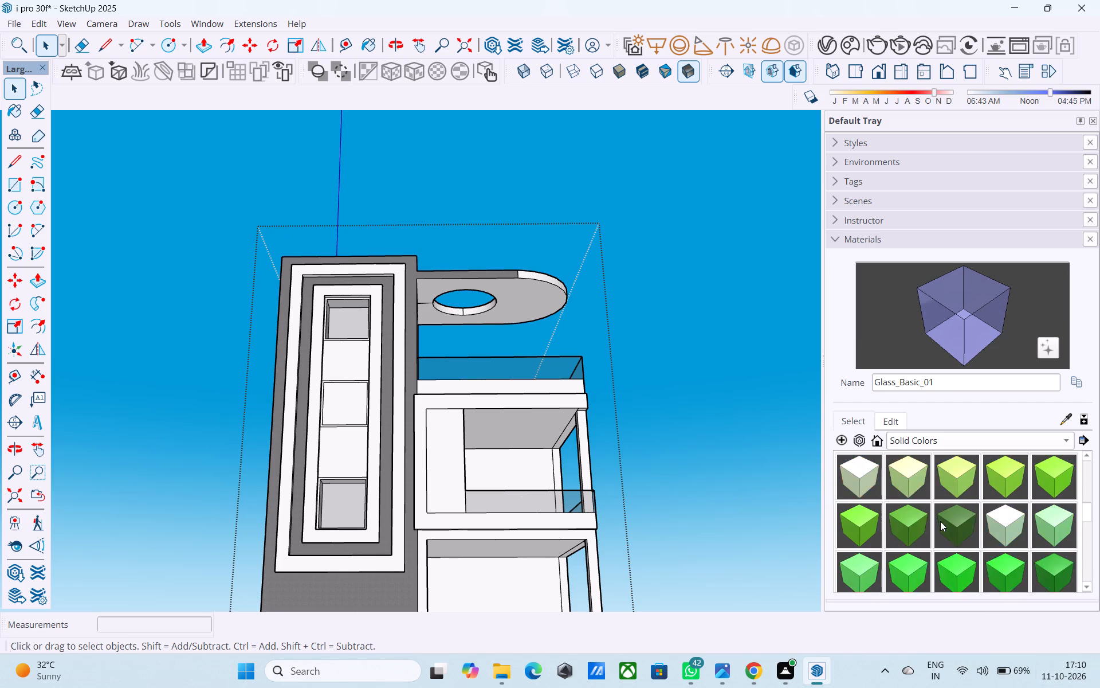
{"action": "scroll", "coordinate": [940, 521], "scroll_direction": "down", "scroll_amount": 8}
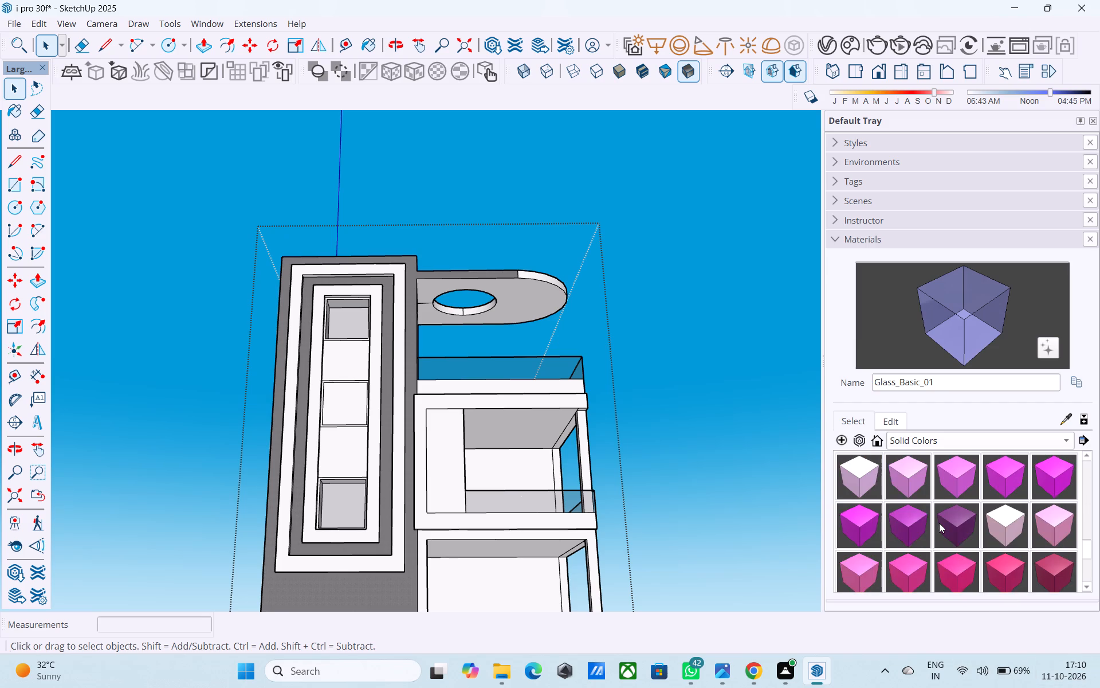
{"action": "scroll", "coordinate": [939, 523], "scroll_direction": "down", "scroll_amount": 3}
{"action": "left_click", "coordinate": [906, 524]}
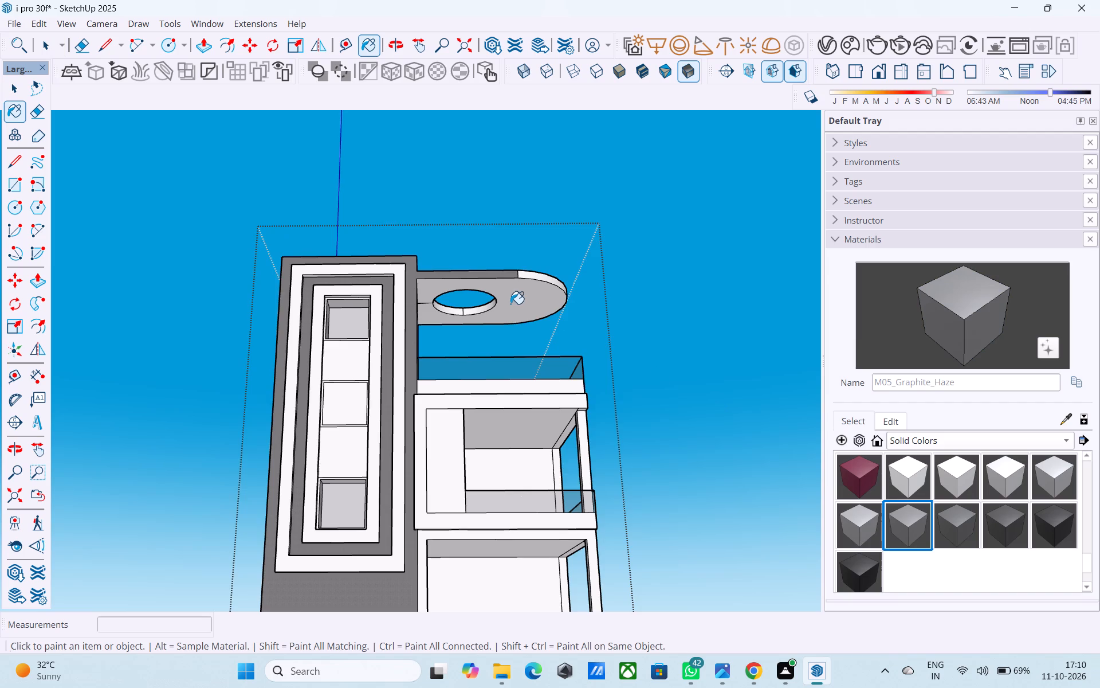
{"action": "scroll", "coordinate": [510, 304], "scroll_direction": "up", "scroll_amount": 6}
{"action": "left_click", "coordinate": [513, 303]}
{"action": "left_click", "coordinate": [559, 247]}
Paint the canopy's top face and remaining outer edge faces with M05_Graphite_Haze, undoing the stray paint on the tower wall.
{"action": "middle_click_drag", "start_coordinate": [551, 284], "coordinate": [522, 353]}
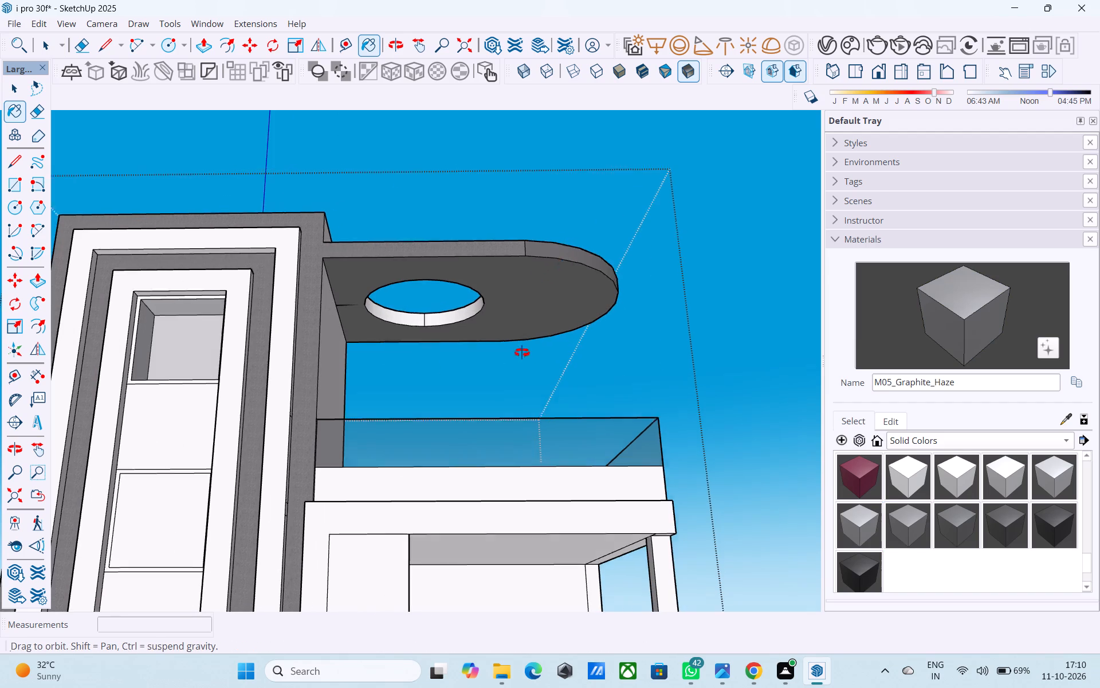
{"action": "middle_click_drag", "start_coordinate": [522, 353], "coordinate": [207, 479]}
{"action": "left_click", "coordinate": [281, 471]}
{"action": "scroll", "coordinate": [506, 467], "scroll_direction": "down", "scroll_amount": 5}
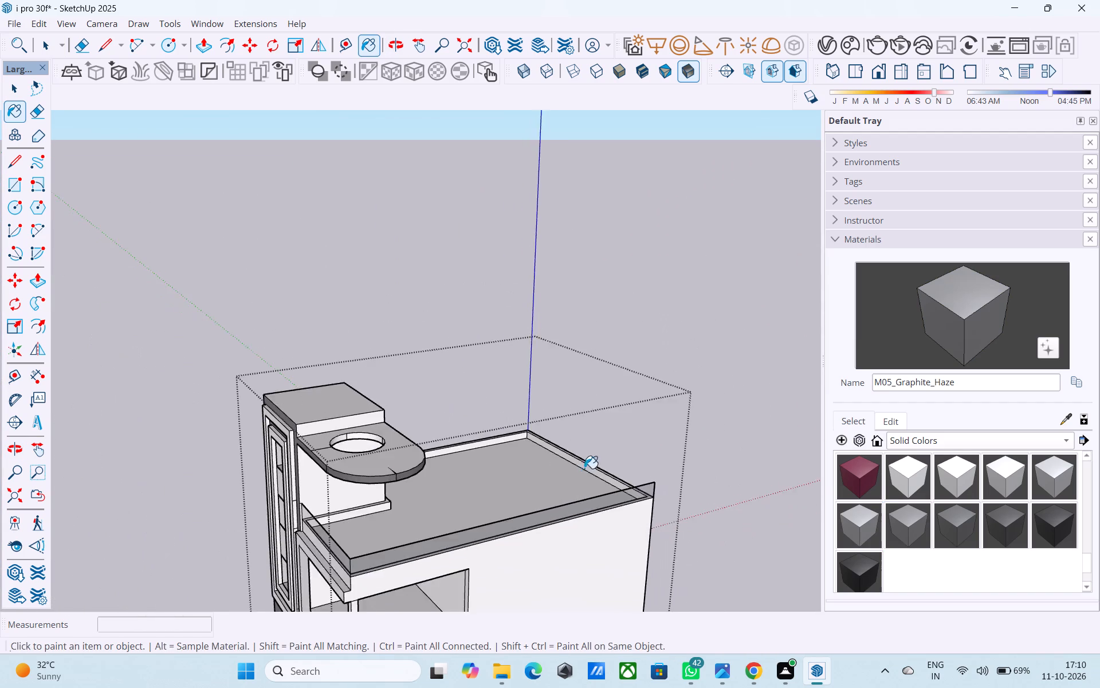
{"action": "scroll", "coordinate": [584, 468], "scroll_direction": "down", "scroll_amount": 2}
{"action": "middle_click_drag", "start_coordinate": [520, 491], "coordinate": [225, 453]}
{"action": "left_click", "coordinate": [202, 406]}
{"action": "scroll", "coordinate": [230, 408], "scroll_direction": "up", "scroll_amount": 6}
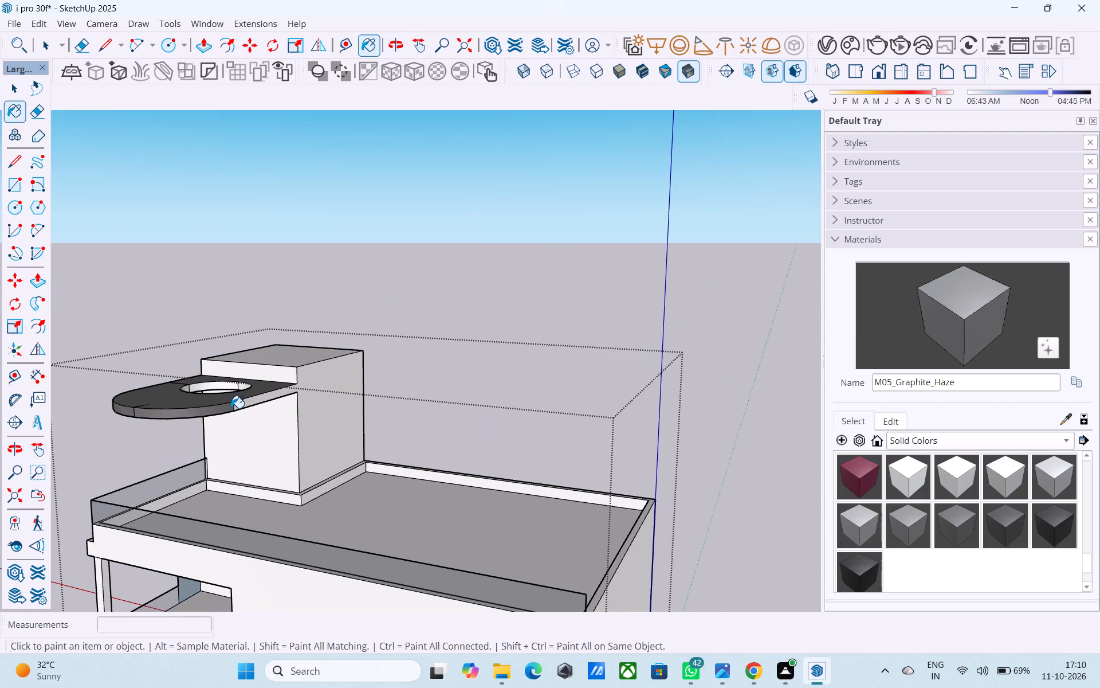
{"action": "left_click", "coordinate": [263, 408]}
{"action": "key", "text": "ctrl+z"}
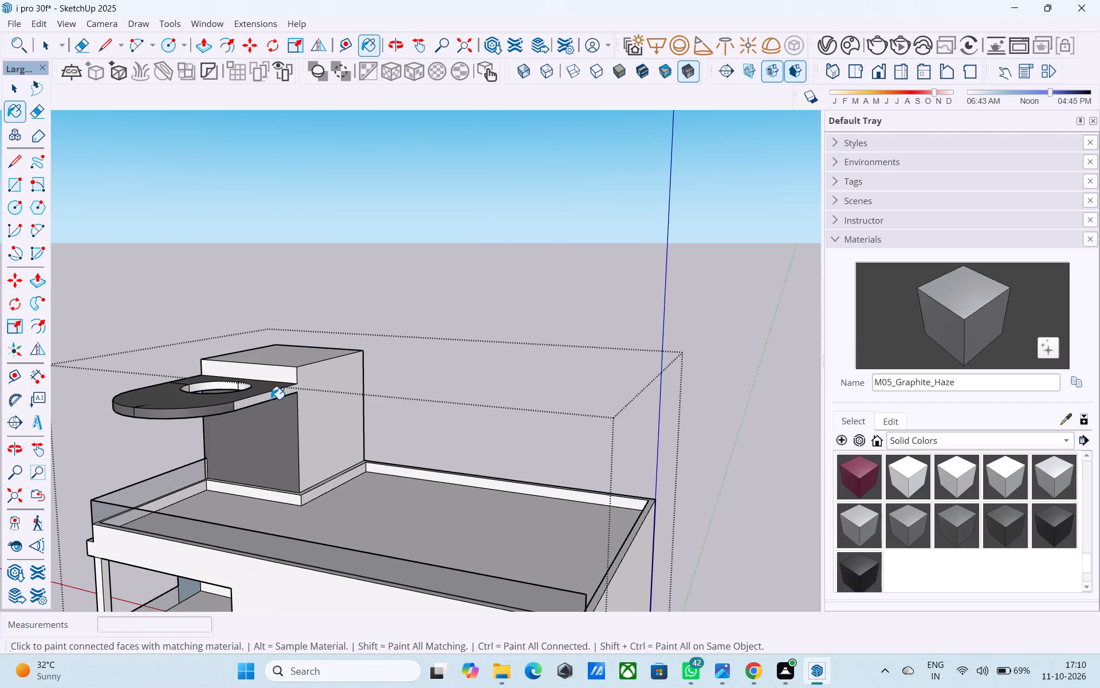
{"action": "left_click_drag", "start_coordinate": [268, 401], "coordinate": [266, 394]}
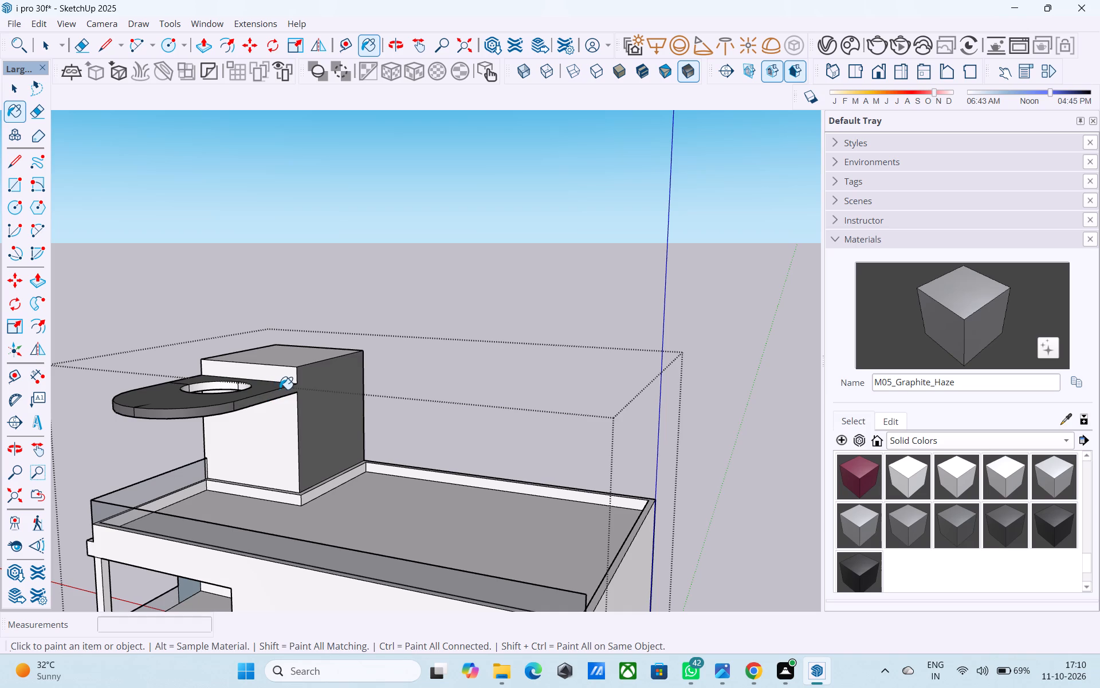
Erase the leftover construction line between the round opening and the canopy's front edge.
{"action": "key", "text": "space"}
{"action": "middle_click_drag", "start_coordinate": [330, 417], "coordinate": [818, 437]}
{"action": "scroll", "coordinate": [316, 465], "scroll_direction": "up", "scroll_amount": 5}
{"action": "left_click", "coordinate": [326, 489]}
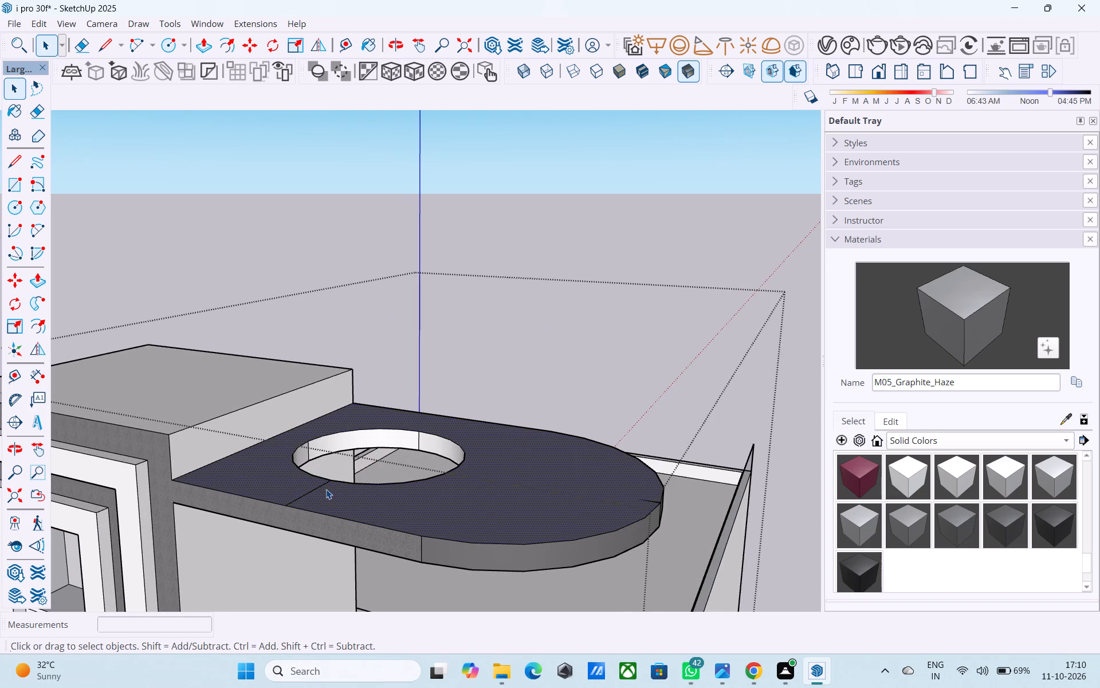
{"action": "key", "text": "e"}
{"action": "left_click_drag", "start_coordinate": [324, 489], "coordinate": [318, 491]}
{"action": "key", "text": "space"}
Erase the short leftover line on the canopy's top face at the tip of its rounded end.
{"action": "middle_click_drag", "start_coordinate": [654, 522], "coordinate": [615, 517]}
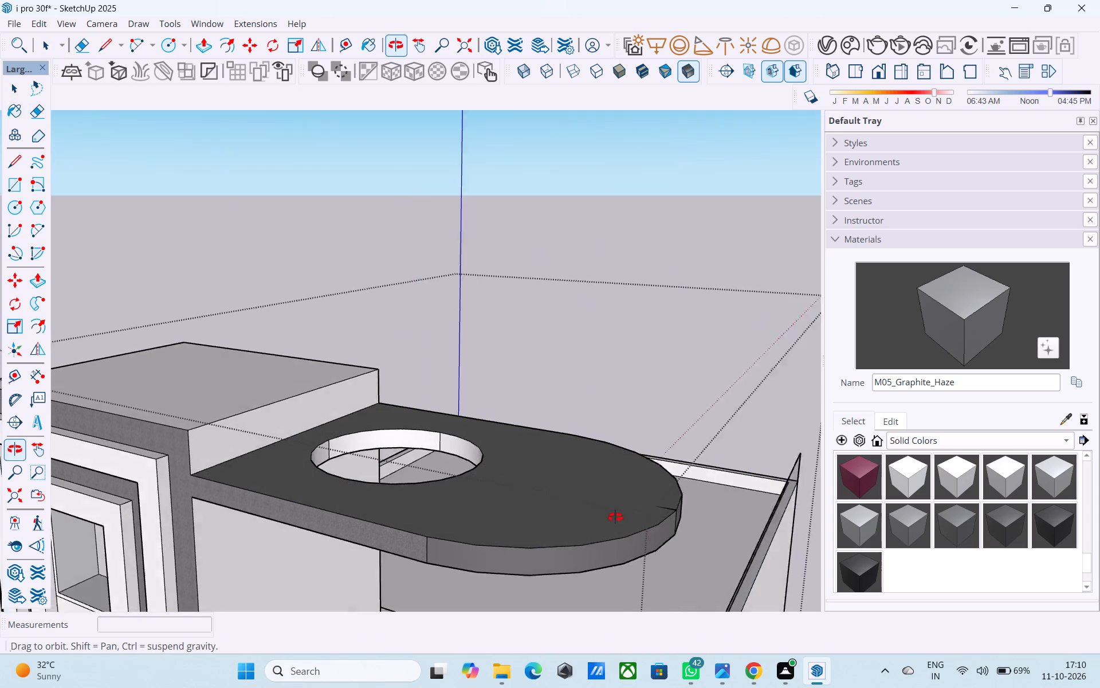
{"action": "middle_click_drag", "start_coordinate": [615, 517], "coordinate": [451, 470]}
{"action": "scroll", "coordinate": [440, 464], "scroll_direction": "down", "scroll_amount": 10}
{"action": "scroll", "coordinate": [510, 523], "scroll_direction": "up", "scroll_amount": 4}
{"action": "middle_click_drag", "start_coordinate": [554, 496], "coordinate": [549, 520]}
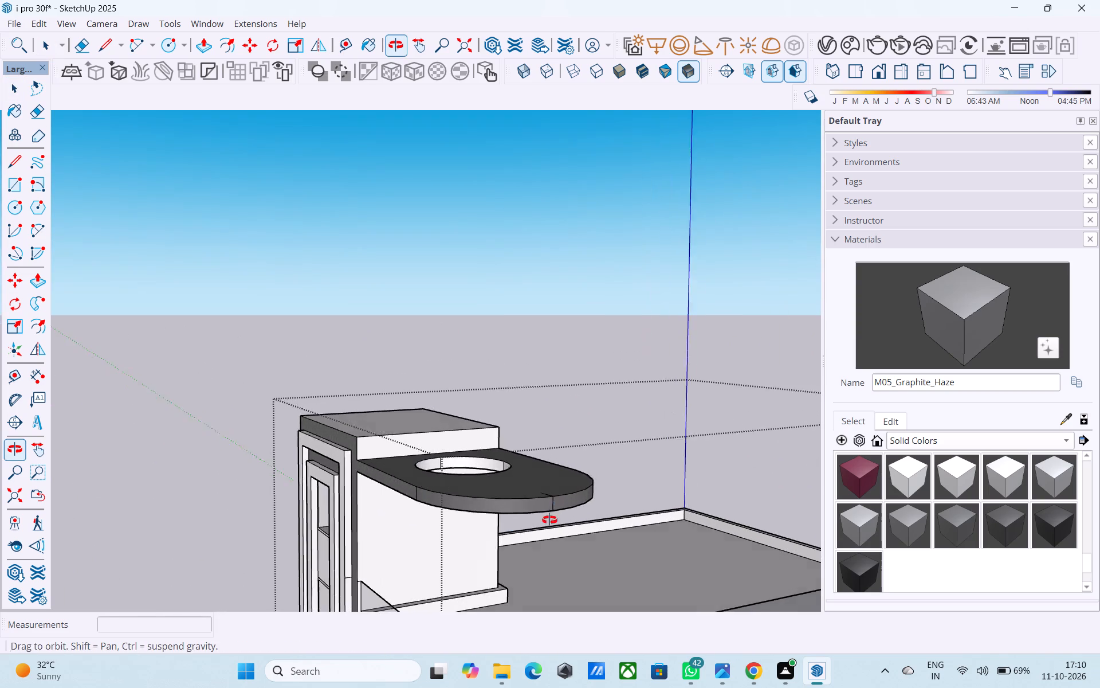
{"action": "middle_click_drag", "start_coordinate": [549, 520], "coordinate": [548, 539]}
{"action": "scroll", "coordinate": [548, 545], "scroll_direction": "up", "scroll_amount": 6}
{"action": "left_click", "coordinate": [535, 527]}
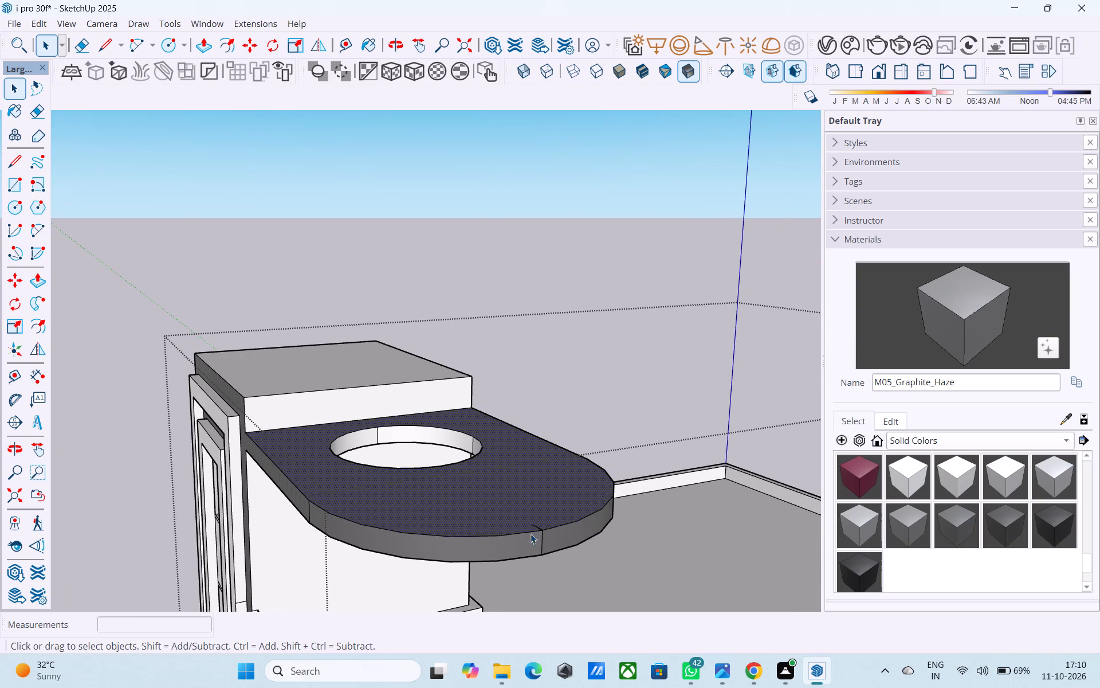
{"action": "left_click", "coordinate": [539, 529]}
{"action": "scroll", "coordinate": [539, 529], "scroll_direction": "up", "scroll_amount": 9}
{"action": "middle_click_drag", "start_coordinate": [542, 521], "coordinate": [588, 499]}
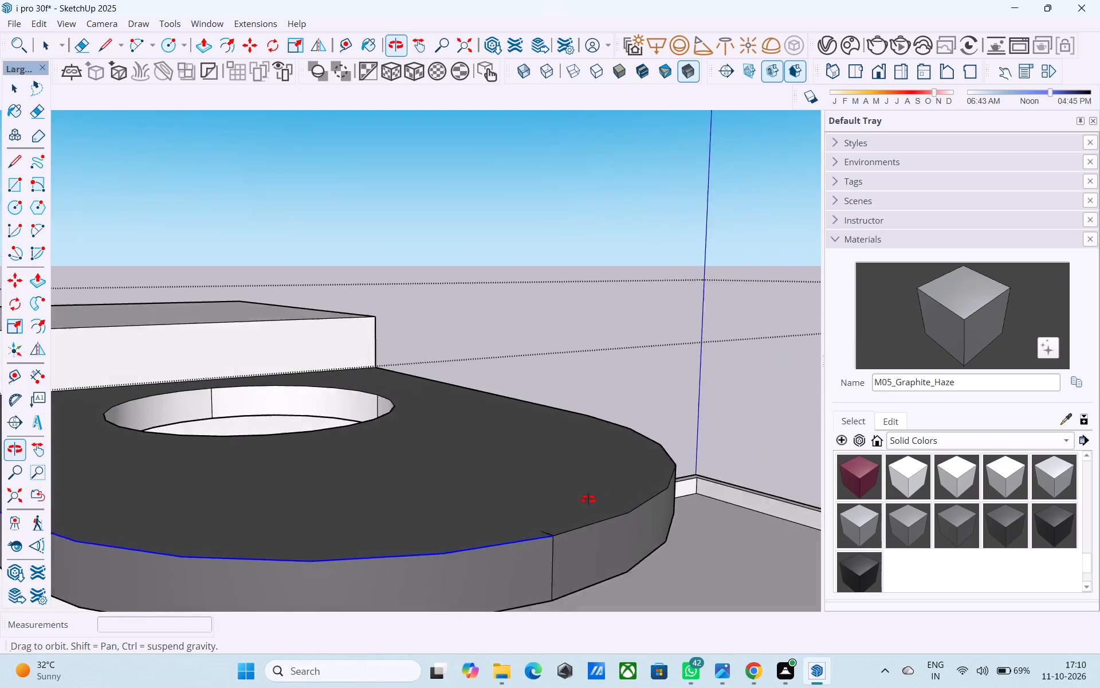
{"action": "middle_click_drag", "start_coordinate": [588, 499], "coordinate": [623, 490]}
{"action": "scroll", "coordinate": [605, 492], "scroll_direction": "up", "scroll_amount": 7}
{"action": "middle_click_drag", "start_coordinate": [516, 578], "coordinate": [786, 518]}
{"action": "middle_click_drag", "start_coordinate": [493, 560], "coordinate": [582, 538], "text": "shift"}
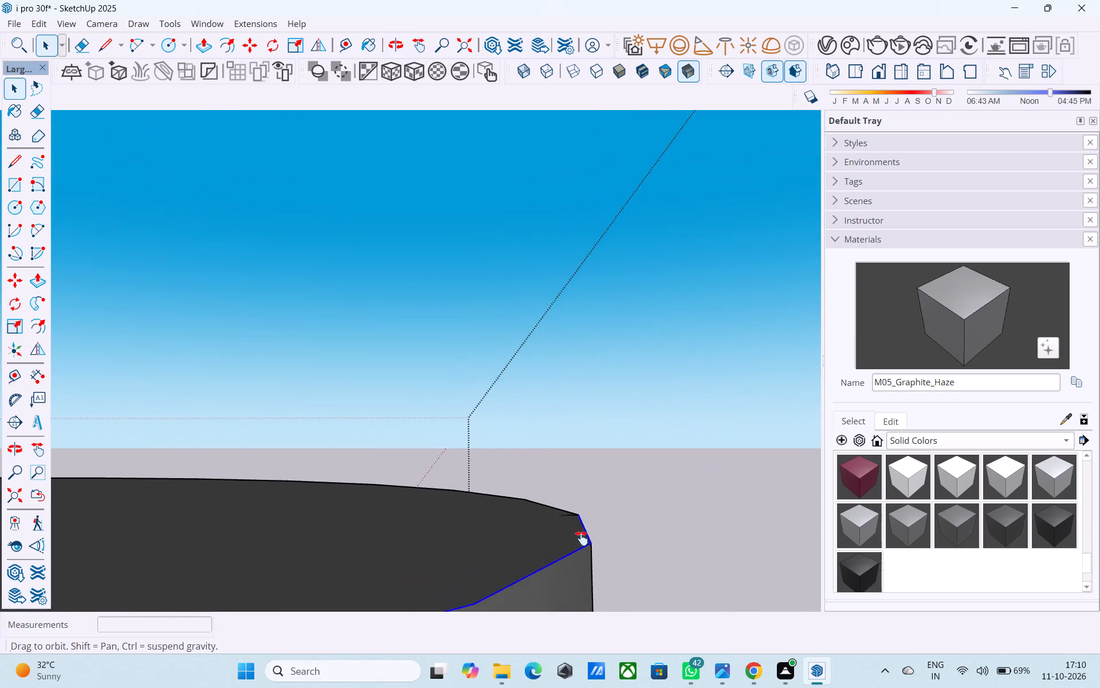
{"action": "middle_click_drag", "start_coordinate": [582, 538], "coordinate": [586, 524], "text": "shift"}
{"action": "scroll", "coordinate": [582, 538], "scroll_direction": "up", "scroll_amount": 4}
{"action": "middle_click_drag", "start_coordinate": [586, 523], "coordinate": [636, 557]}
{"action": "scroll", "coordinate": [636, 560], "scroll_direction": "down", "scroll_amount": 15}
{"action": "middle_click_drag", "start_coordinate": [606, 513], "coordinate": [582, 490], "text": "shift"}
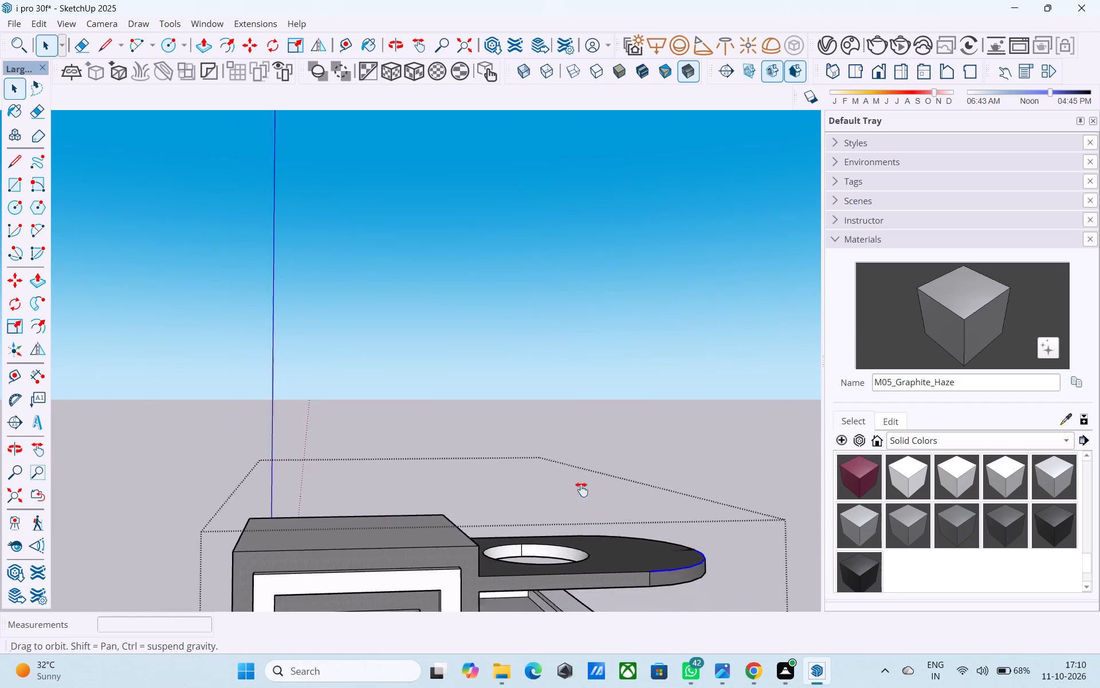
{"action": "middle_click_drag", "start_coordinate": [582, 490], "coordinate": [471, 497], "text": "shift"}
{"action": "scroll", "coordinate": [483, 546], "scroll_direction": "up", "scroll_amount": 5}
{"action": "scroll", "coordinate": [588, 568], "scroll_direction": "up", "scroll_amount": 17}
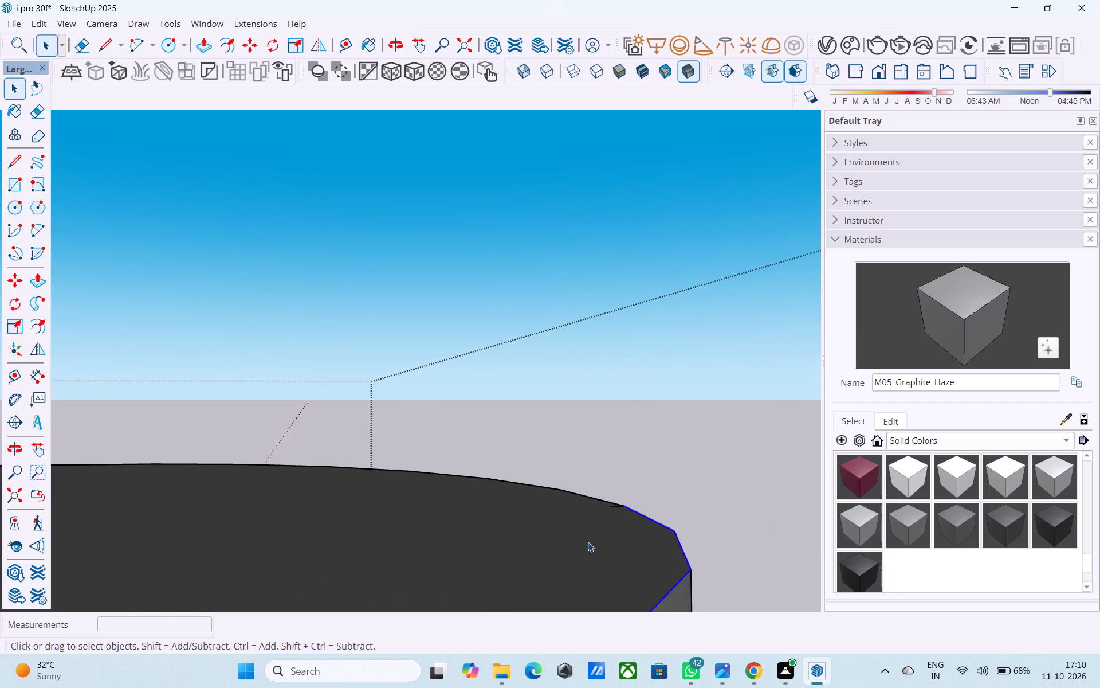
{"action": "scroll", "coordinate": [588, 542], "scroll_direction": "up", "scroll_amount": 8}
{"action": "middle_click_drag", "start_coordinate": [561, 526], "coordinate": [649, 459]}
{"action": "middle_click_drag", "start_coordinate": [603, 508], "coordinate": [751, 330]}
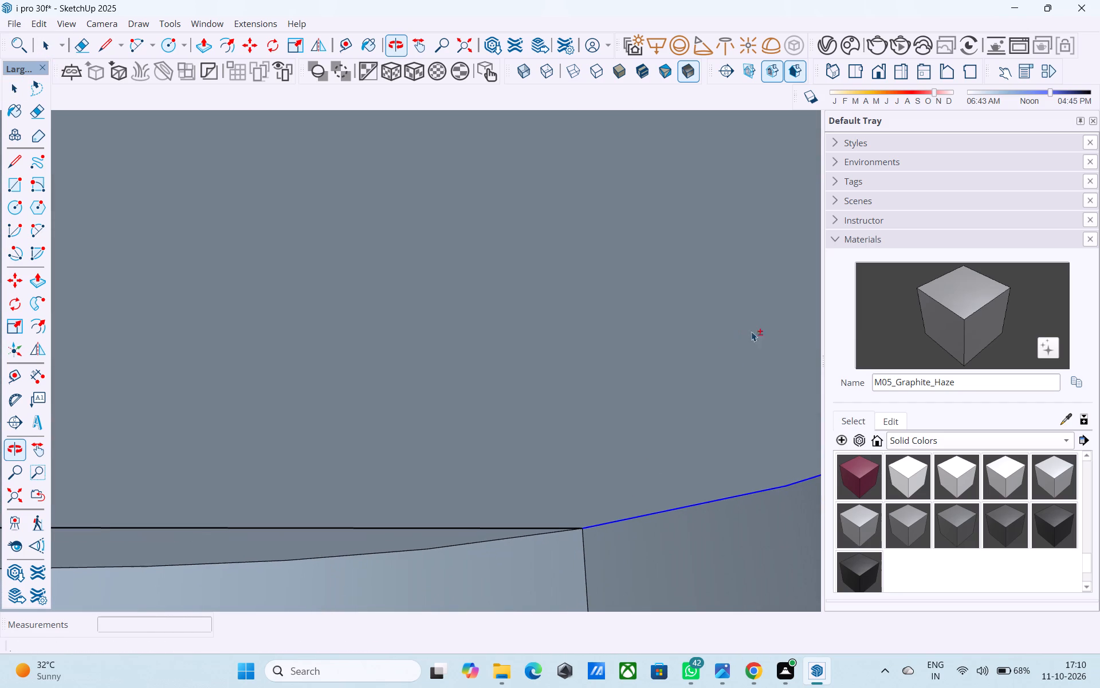
{"action": "left_click", "coordinate": [474, 527]}
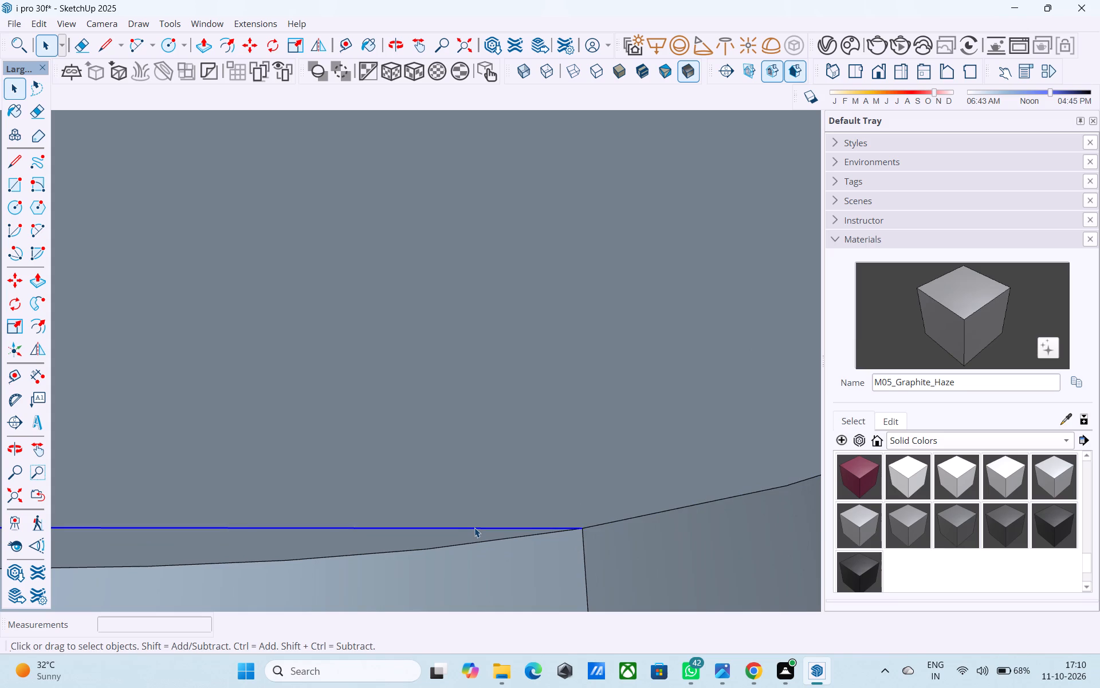
{"action": "key", "text": "Delete"}
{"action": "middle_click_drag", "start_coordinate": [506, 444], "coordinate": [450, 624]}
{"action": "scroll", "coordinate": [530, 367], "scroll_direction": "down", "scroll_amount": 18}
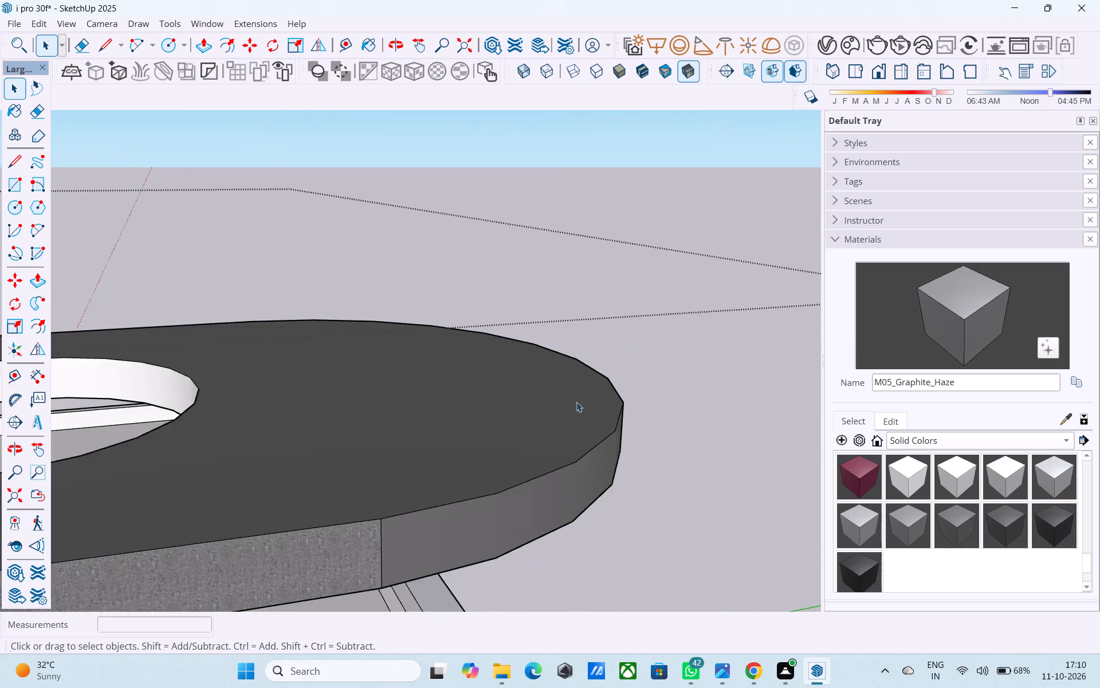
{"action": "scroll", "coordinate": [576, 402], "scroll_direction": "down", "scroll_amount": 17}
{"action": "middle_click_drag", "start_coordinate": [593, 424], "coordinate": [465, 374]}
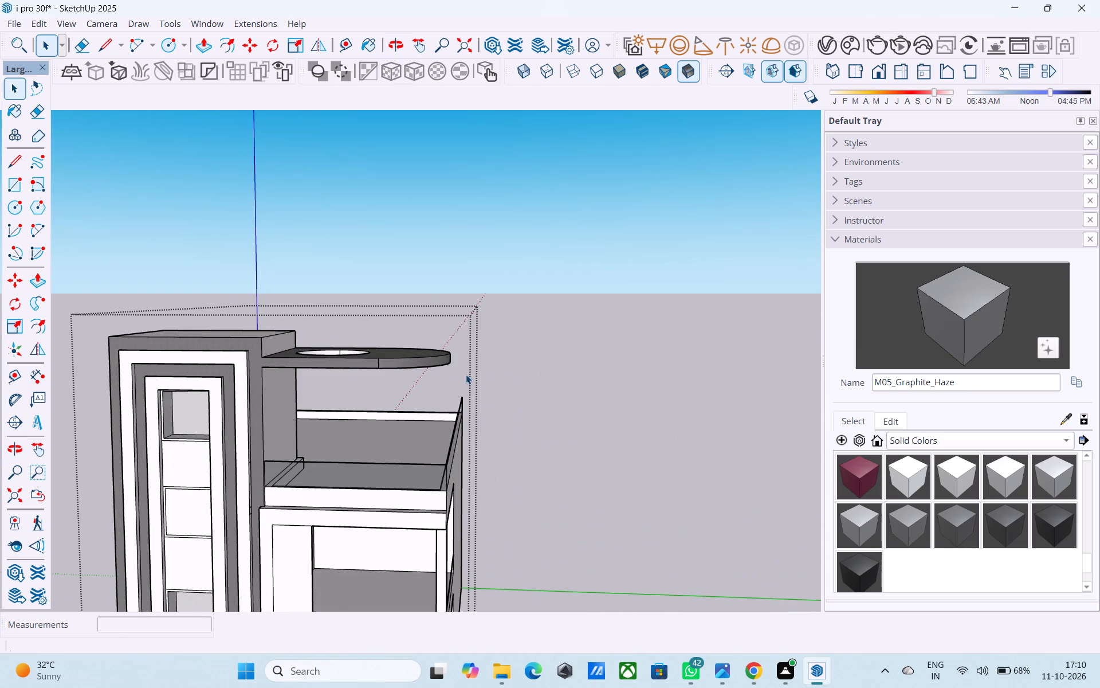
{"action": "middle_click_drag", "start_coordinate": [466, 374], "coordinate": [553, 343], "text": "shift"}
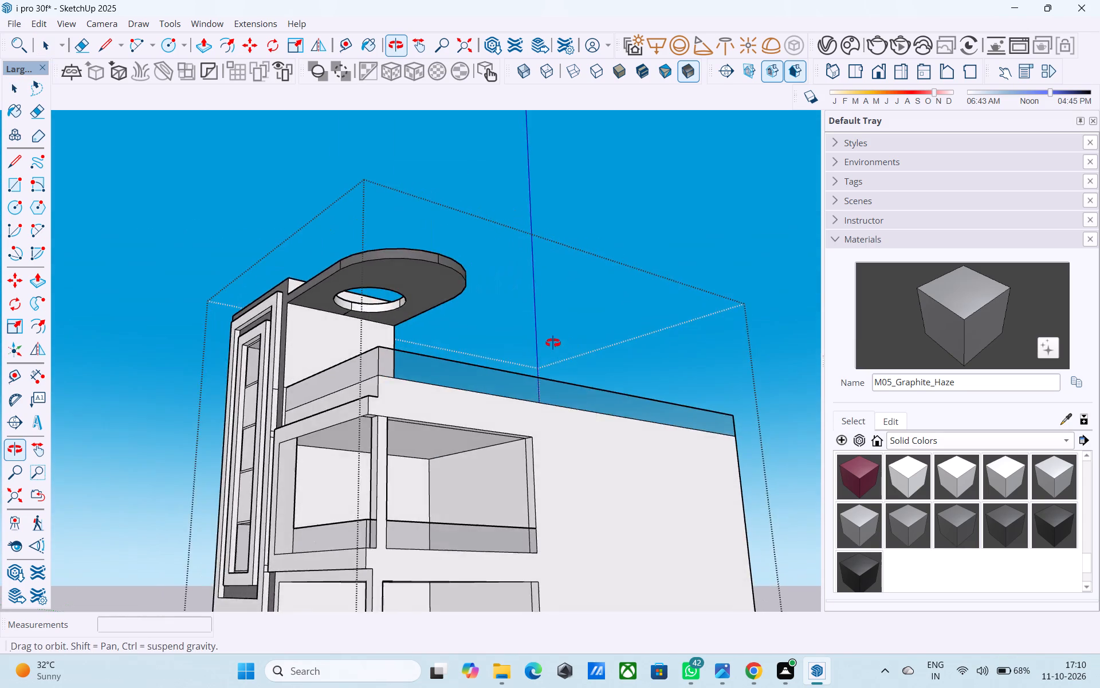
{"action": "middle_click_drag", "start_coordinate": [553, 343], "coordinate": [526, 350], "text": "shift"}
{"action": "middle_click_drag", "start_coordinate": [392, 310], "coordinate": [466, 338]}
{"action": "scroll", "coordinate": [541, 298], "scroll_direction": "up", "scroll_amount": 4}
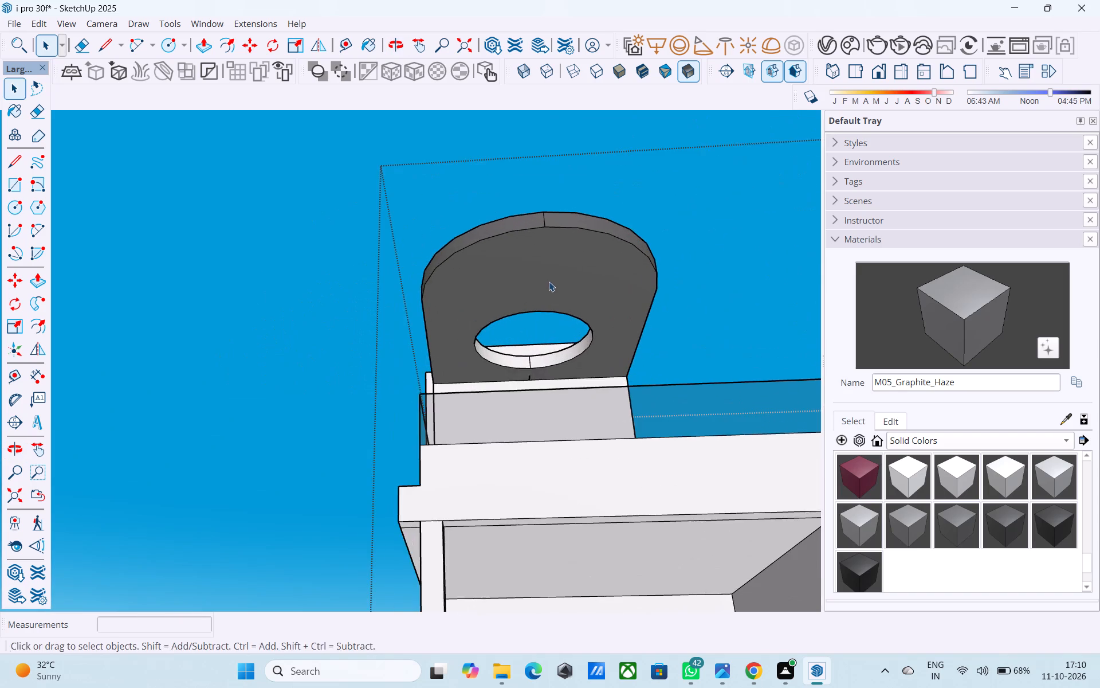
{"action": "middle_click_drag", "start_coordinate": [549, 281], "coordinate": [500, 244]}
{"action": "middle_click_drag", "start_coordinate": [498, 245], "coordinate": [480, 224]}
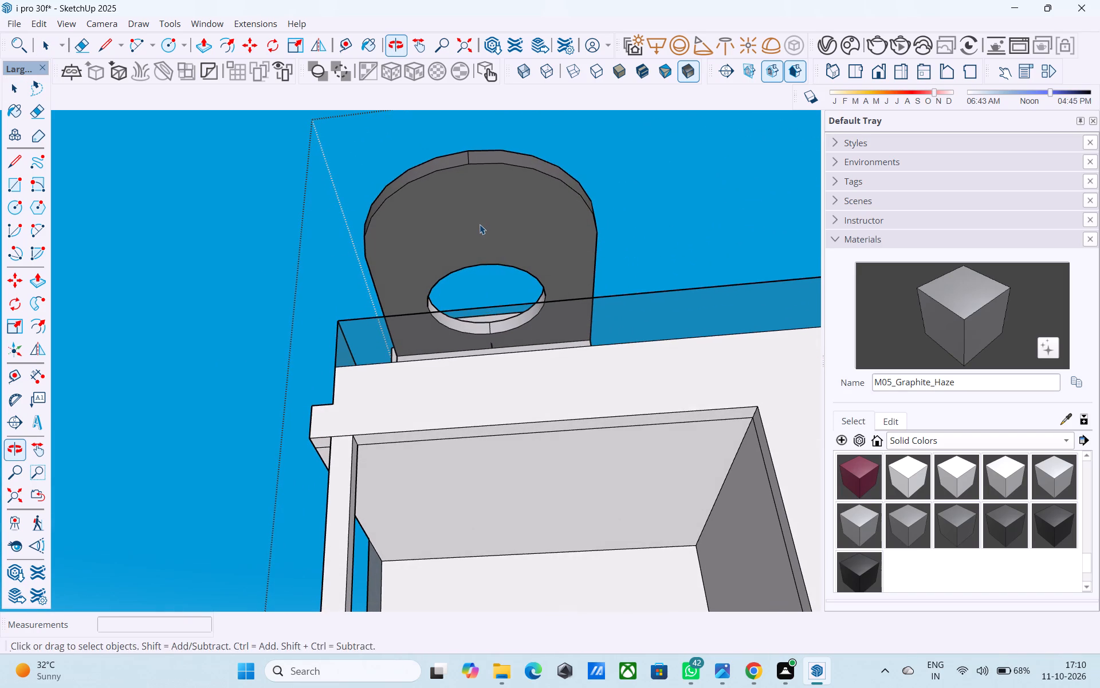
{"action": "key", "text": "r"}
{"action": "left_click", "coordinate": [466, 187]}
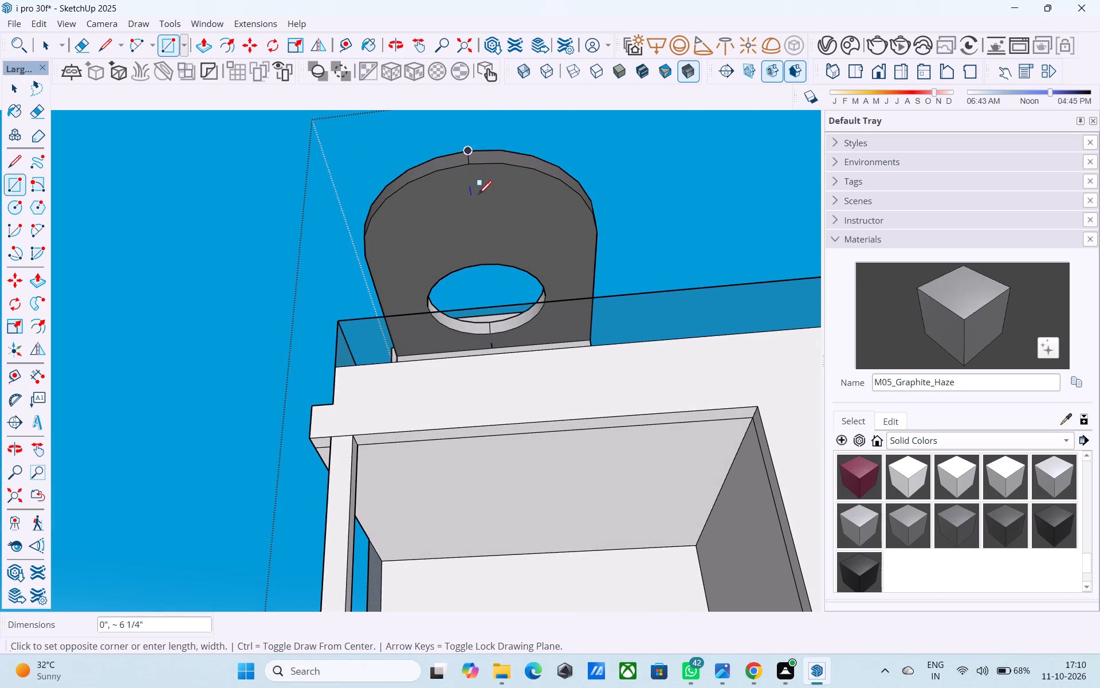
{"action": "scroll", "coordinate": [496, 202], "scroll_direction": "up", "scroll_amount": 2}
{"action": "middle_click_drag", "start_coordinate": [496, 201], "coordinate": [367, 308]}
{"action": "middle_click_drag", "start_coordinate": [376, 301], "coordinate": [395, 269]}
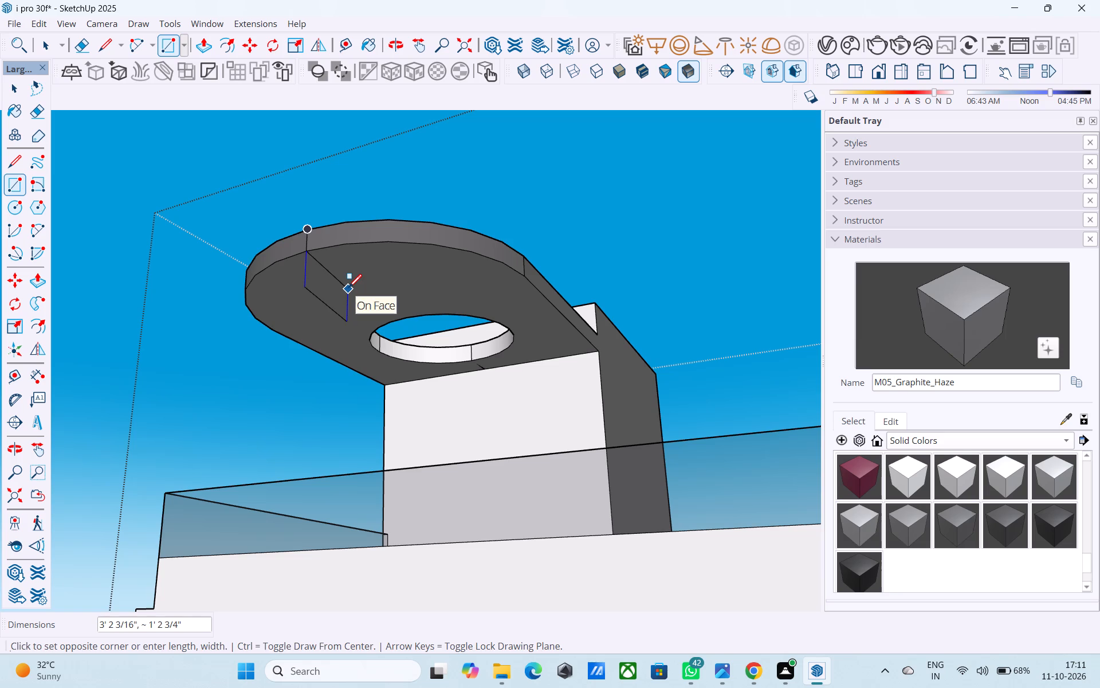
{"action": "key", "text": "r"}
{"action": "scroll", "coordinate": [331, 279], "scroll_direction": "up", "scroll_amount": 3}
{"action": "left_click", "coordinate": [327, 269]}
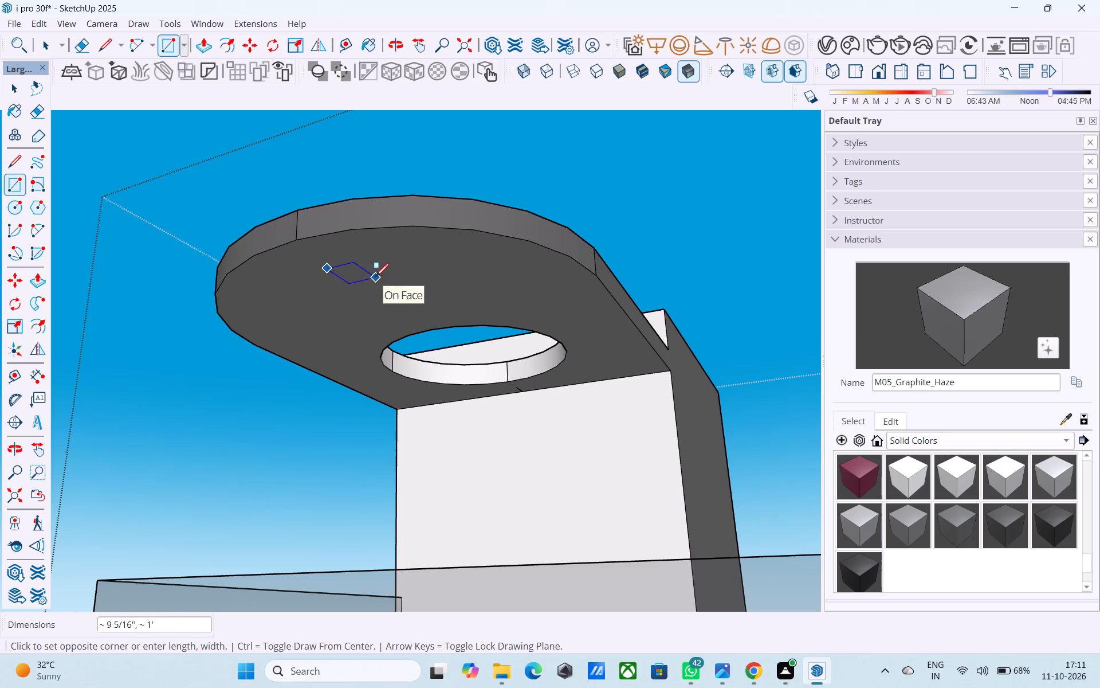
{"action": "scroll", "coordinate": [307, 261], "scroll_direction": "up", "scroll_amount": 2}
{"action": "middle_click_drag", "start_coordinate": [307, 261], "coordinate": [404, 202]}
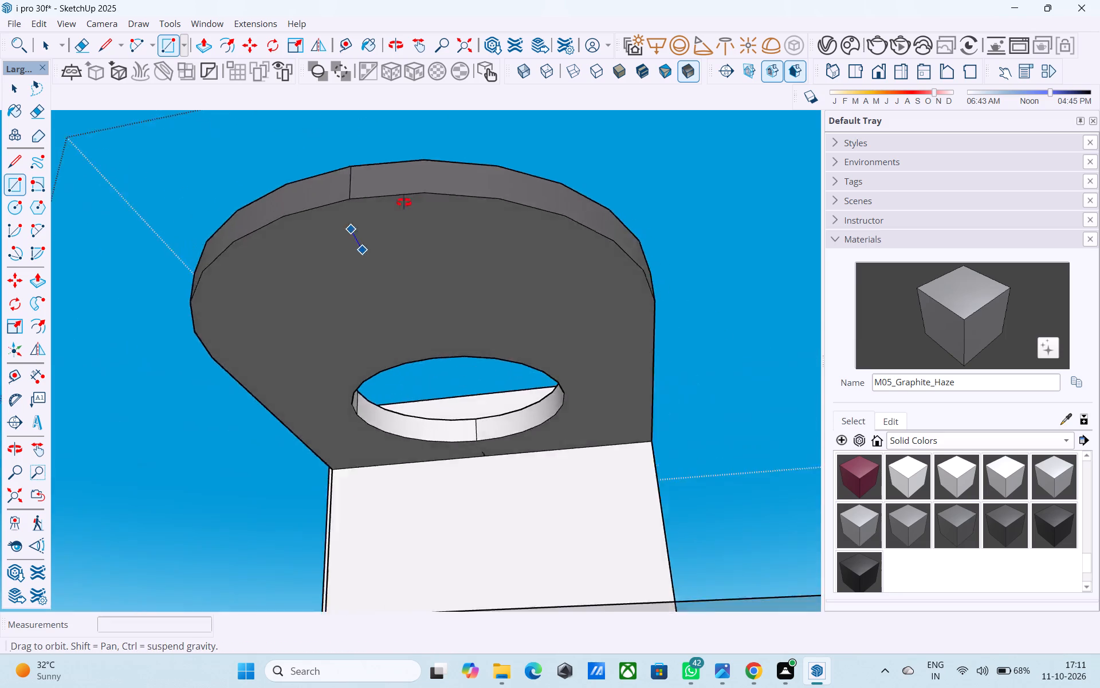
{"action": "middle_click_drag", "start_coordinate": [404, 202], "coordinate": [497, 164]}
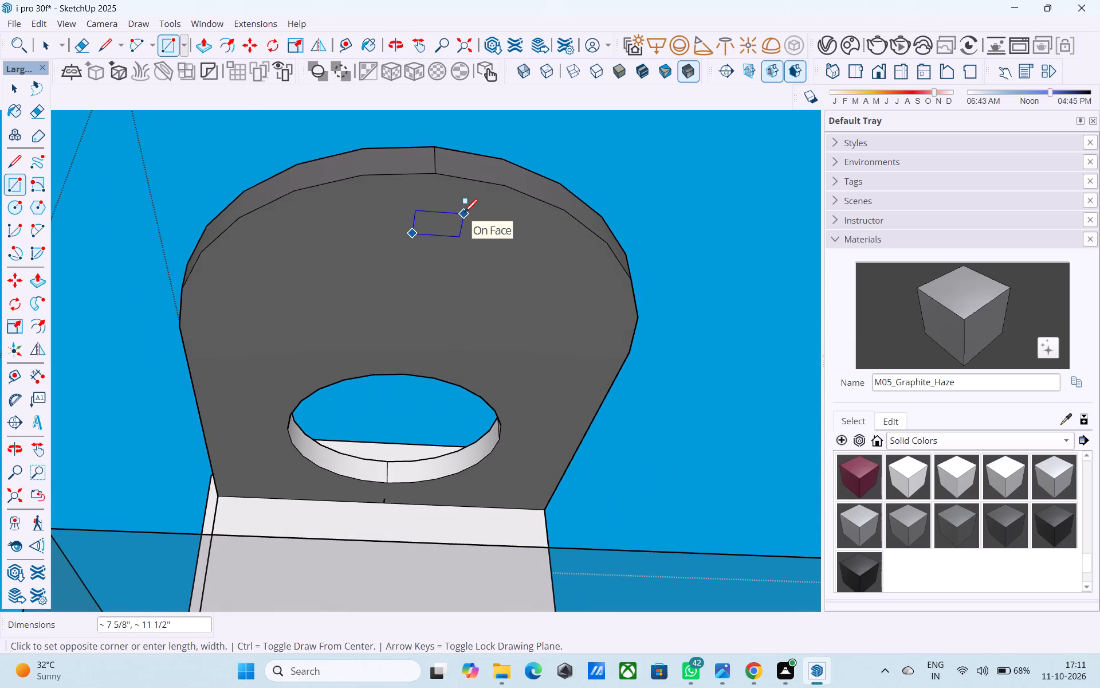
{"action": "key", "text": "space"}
Draw a construction line about 1' 8" long on the canopy's underside, inward from the centre of its rounded end.
{"action": "type", "text": "L"}
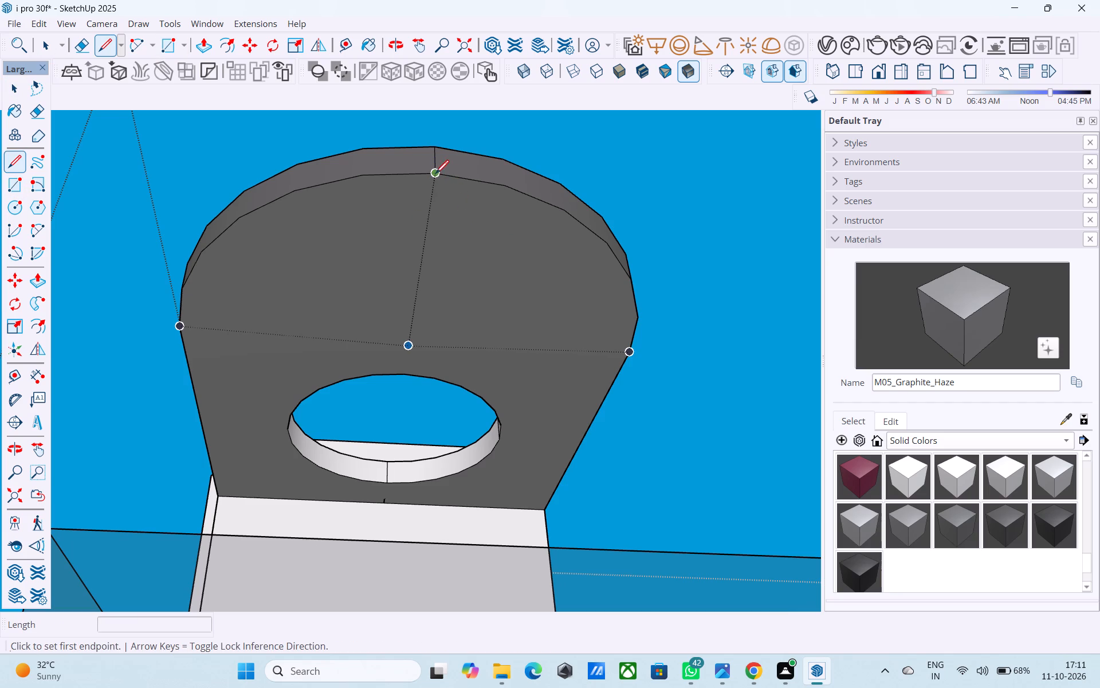
{"action": "left_click", "coordinate": [438, 173]}
{"action": "left_click", "coordinate": [419, 236]}
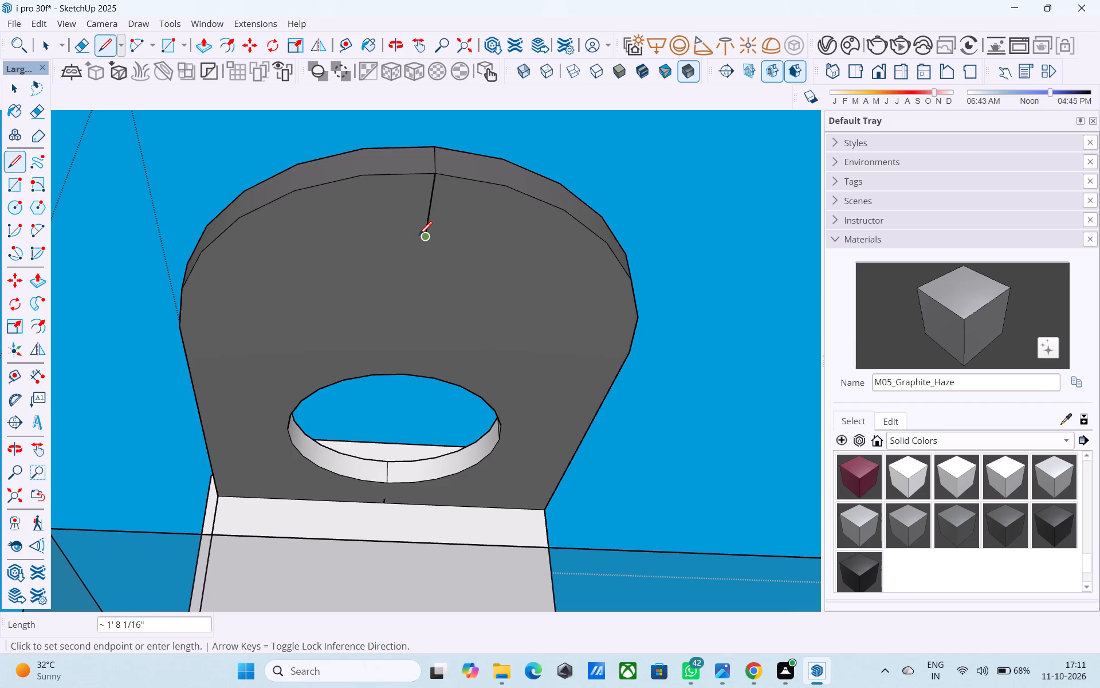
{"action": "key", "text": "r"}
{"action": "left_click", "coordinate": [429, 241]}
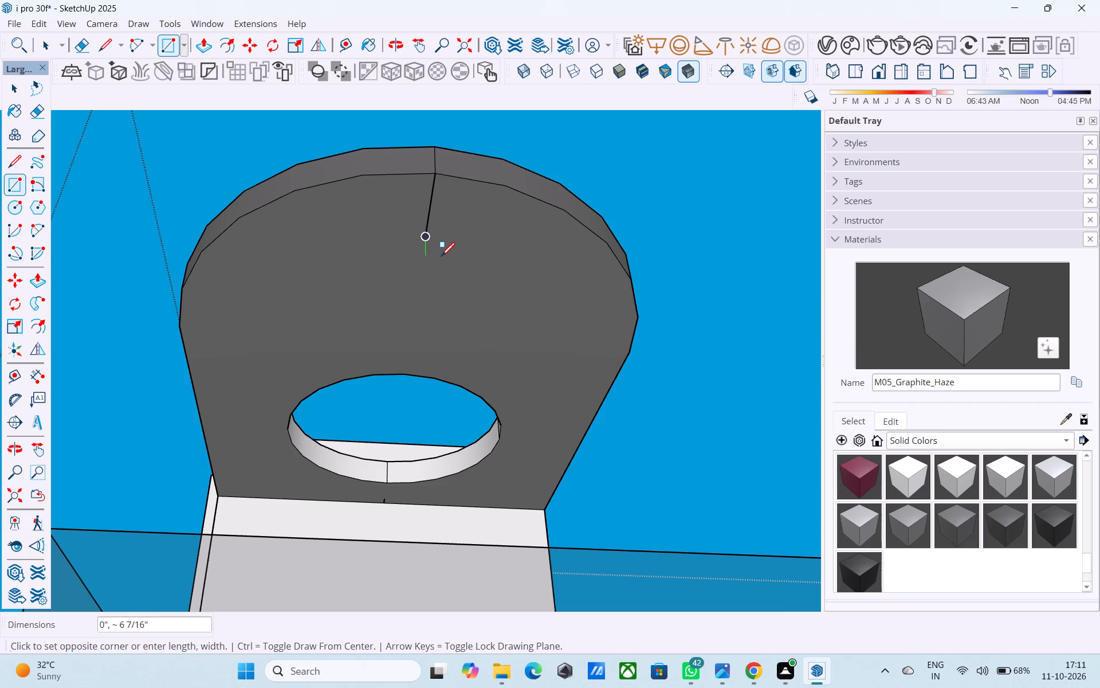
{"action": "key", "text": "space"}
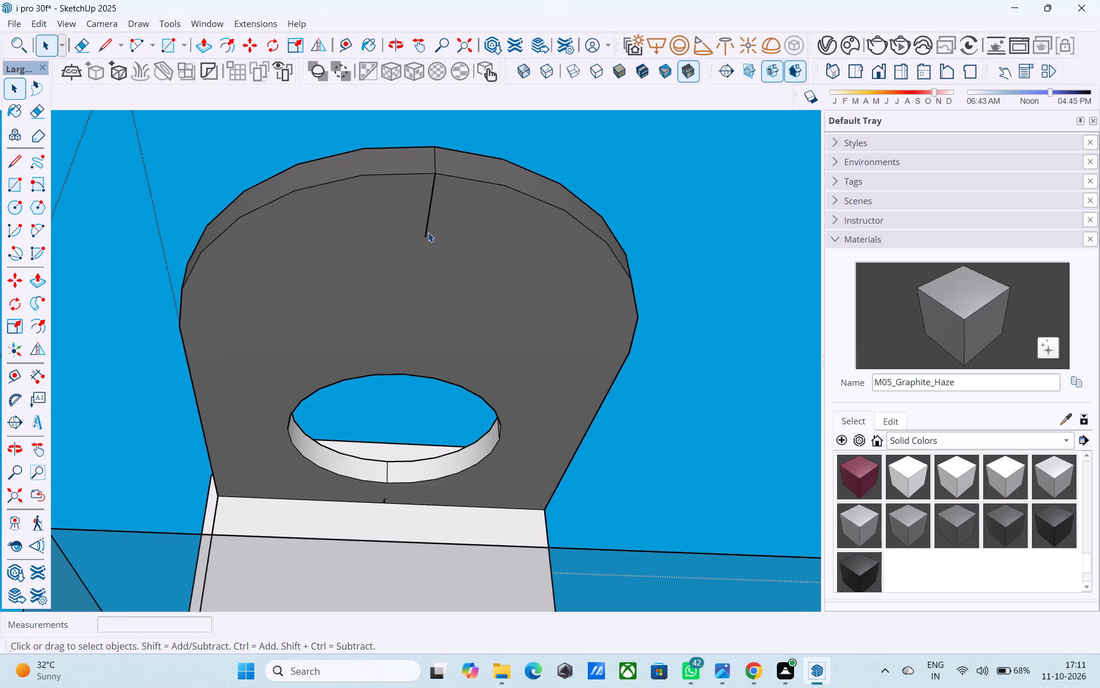
Draw a 1' line to each side of the construction line's inner end, perpendicular to it, on the canopy's underside.
{"action": "key", "text": "l"}
{"action": "left_click", "coordinate": [430, 235]}
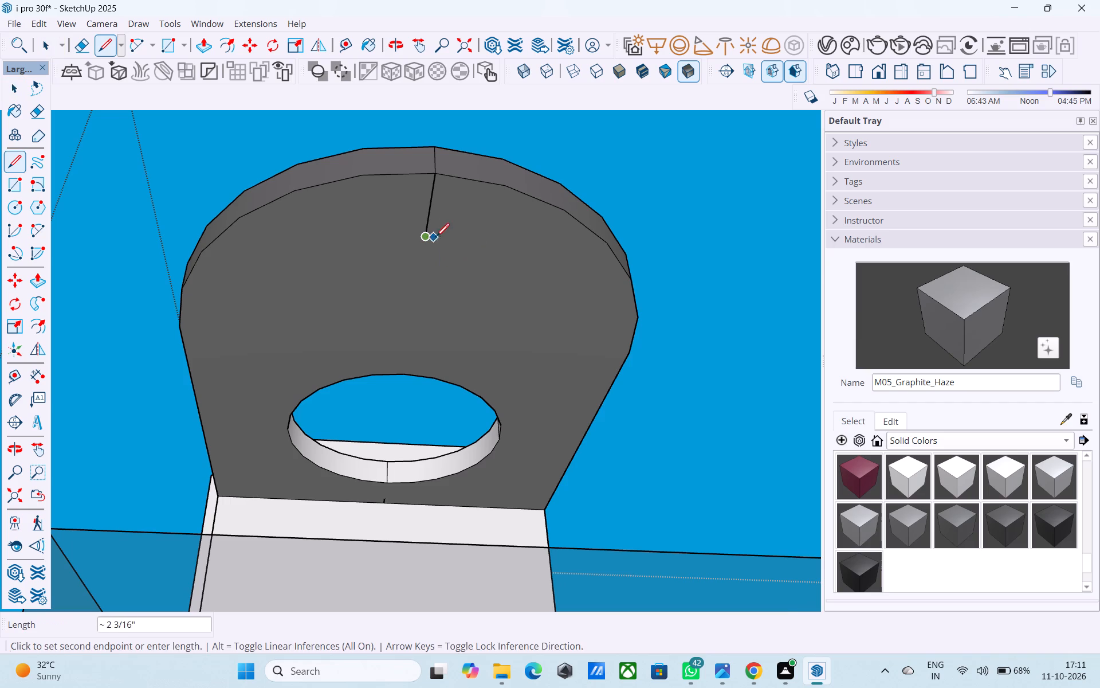
{"action": "type", "text": "1'"}
{"action": "key", "text": "Return"}
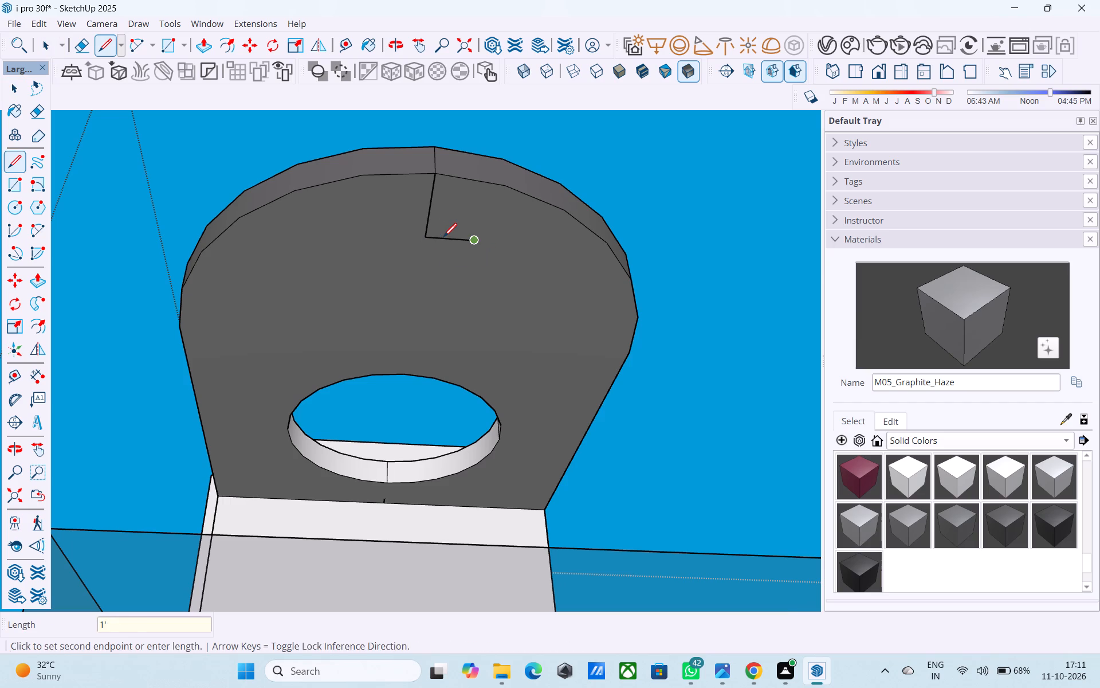
{"action": "left_click", "coordinate": [432, 238]}
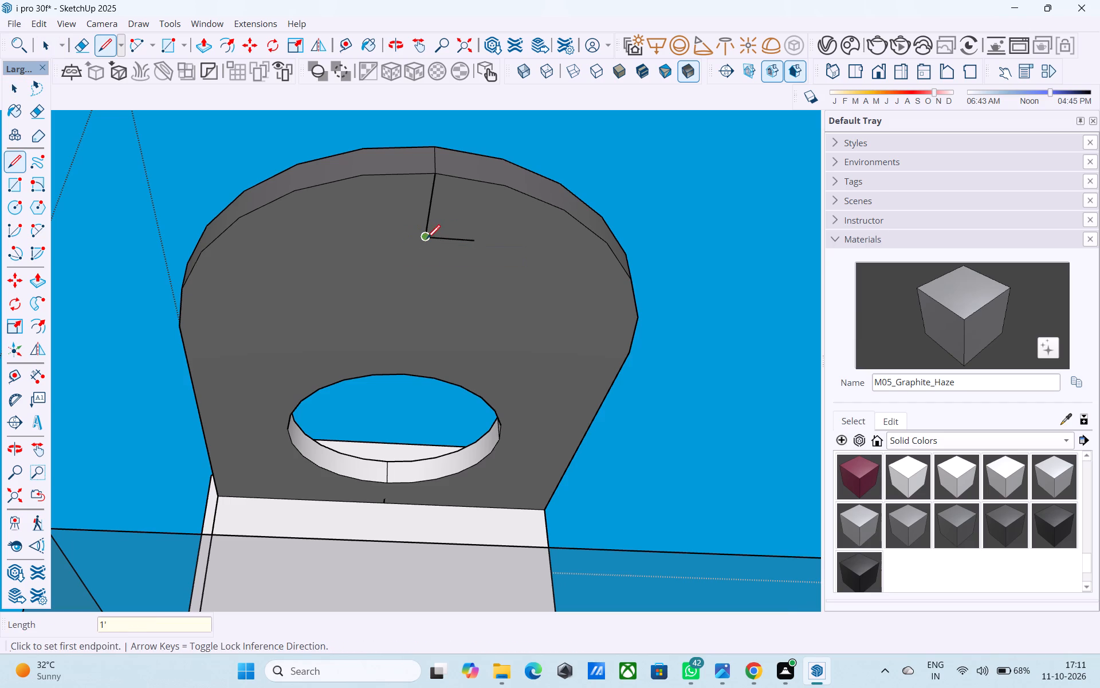
{"action": "left_click", "coordinate": [426, 240]}
{"action": "key", "text": "1"}
{"action": "key", "text": "apostrophe"}
{"action": "key", "text": "Return"}
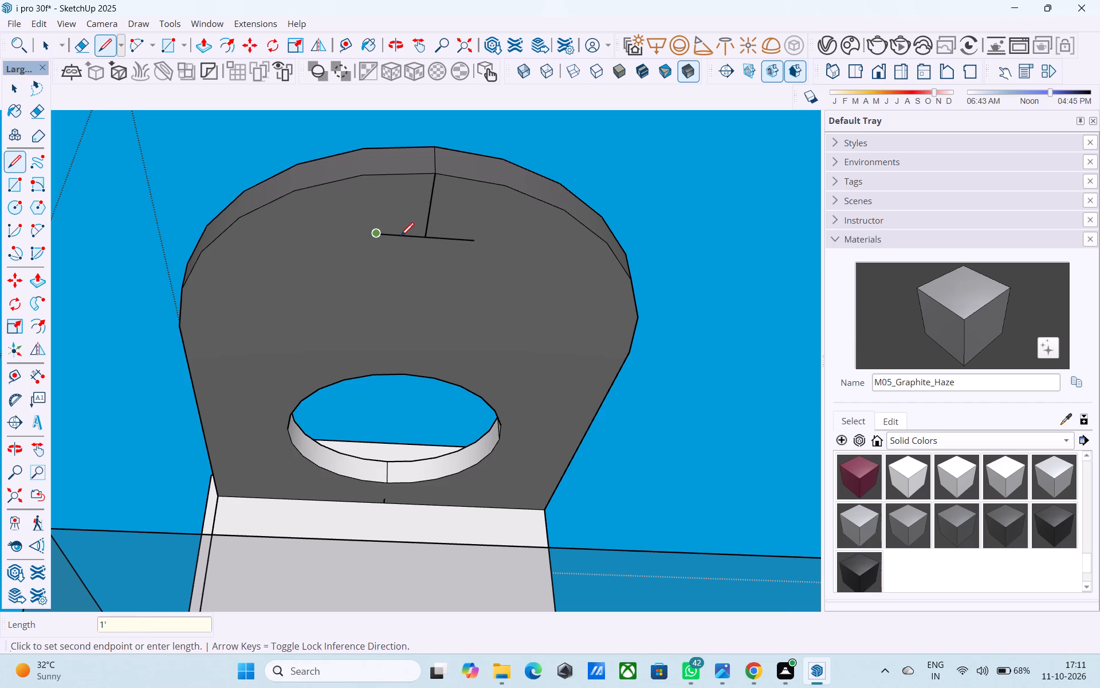
{"action": "left_click", "coordinate": [402, 237]}
Draw a 1' by 1' square on the canopy's underside, centred on the construction line and extending toward the round opening.
{"action": "key", "text": "r"}
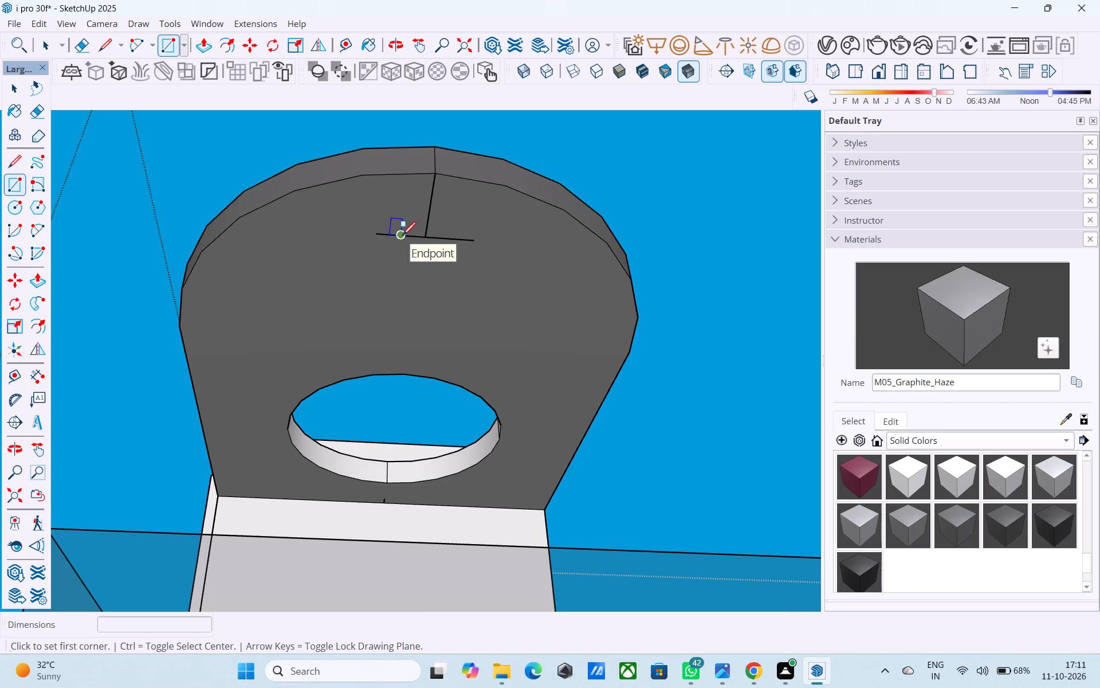
{"action": "left_click", "coordinate": [402, 237]}
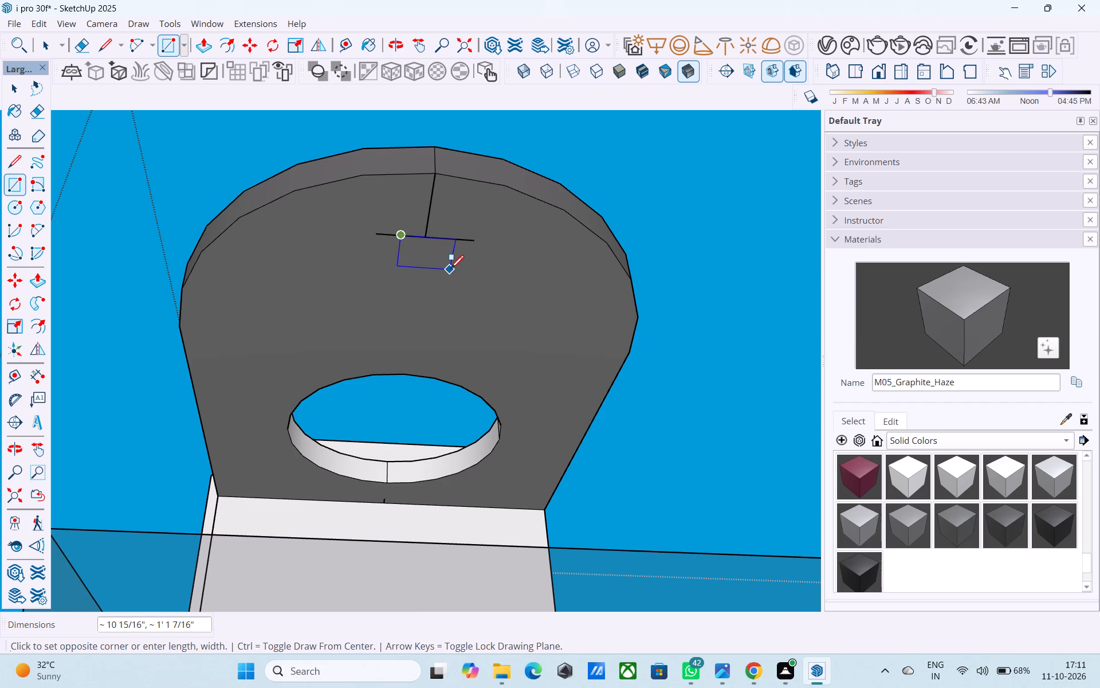
{"action": "type", "text": "1',1'"}
{"action": "key", "text": "Return"}
Erase the construction lines around the square on the canopy's underside, keeping only the square outline.
{"action": "key", "text": "e"}
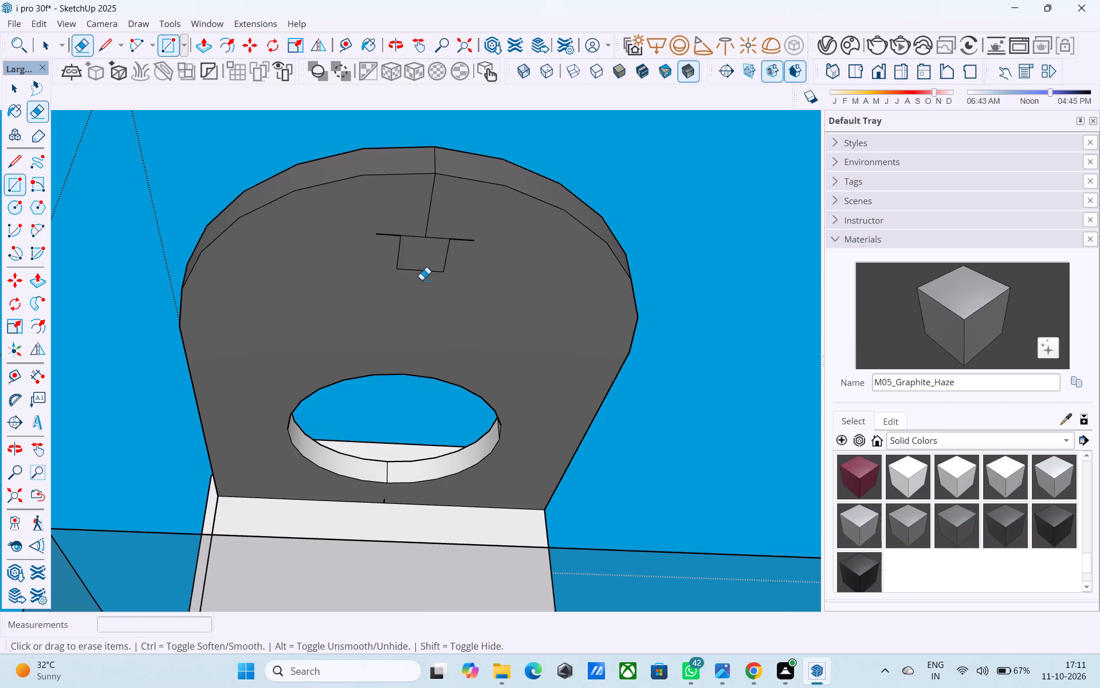
{"action": "left_click_drag", "start_coordinate": [386, 223], "coordinate": [383, 261]}
{"action": "left_click_drag", "start_coordinate": [476, 236], "coordinate": [463, 273]}
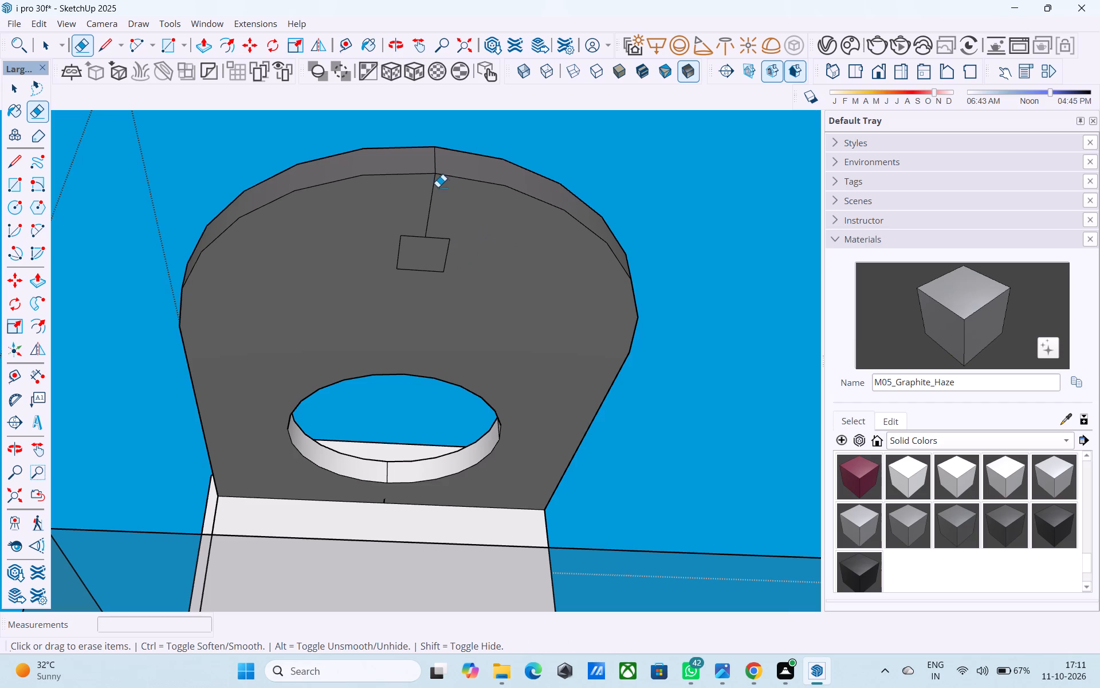
{"action": "left_click_drag", "start_coordinate": [437, 186], "coordinate": [363, 216]}
Push/Pull the square down from the canopy to the roof terrace floor to form a supporting column.
{"action": "key", "text": "space"}
{"action": "left_click", "coordinate": [425, 268]}
{"action": "key", "text": "p"}
{"action": "left_click", "coordinate": [426, 266]}
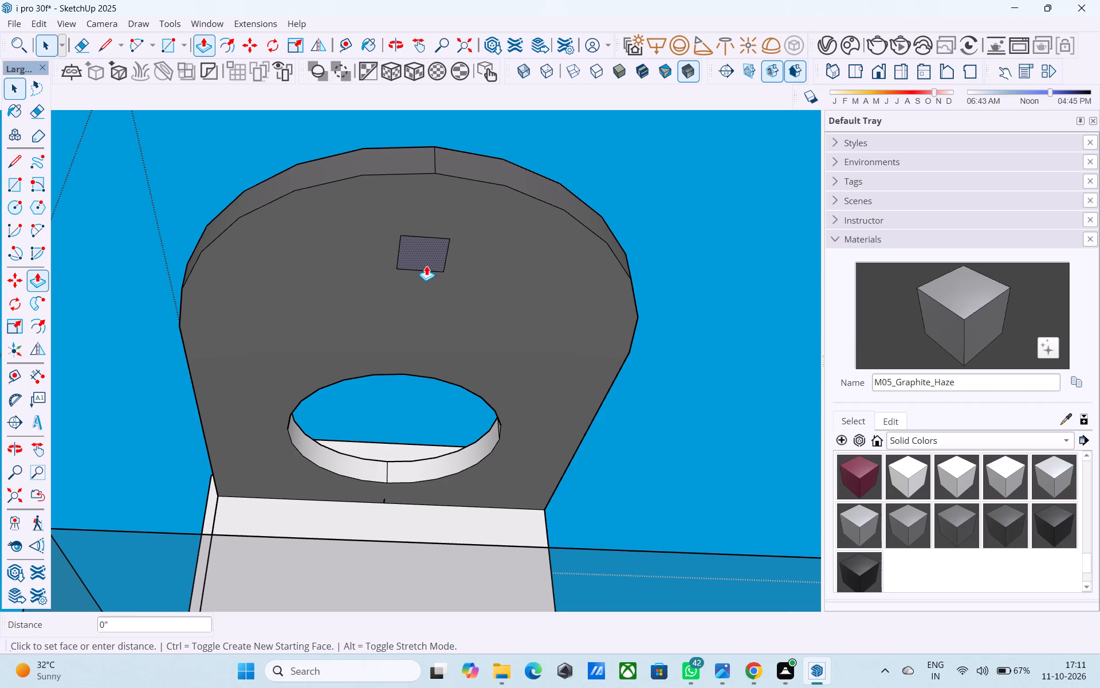
{"action": "scroll", "coordinate": [429, 277], "scroll_direction": "down", "scroll_amount": 6}
{"action": "middle_click_drag", "start_coordinate": [432, 292], "coordinate": [559, 390]}
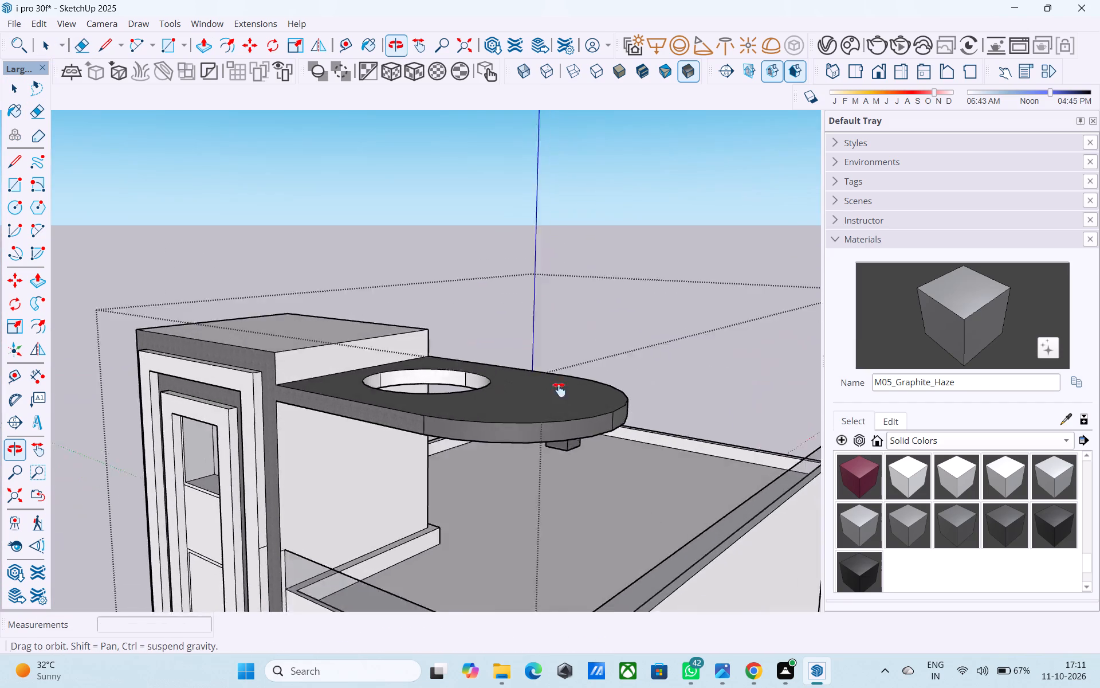
{"action": "middle_click_drag", "start_coordinate": [559, 390], "coordinate": [736, 424]}
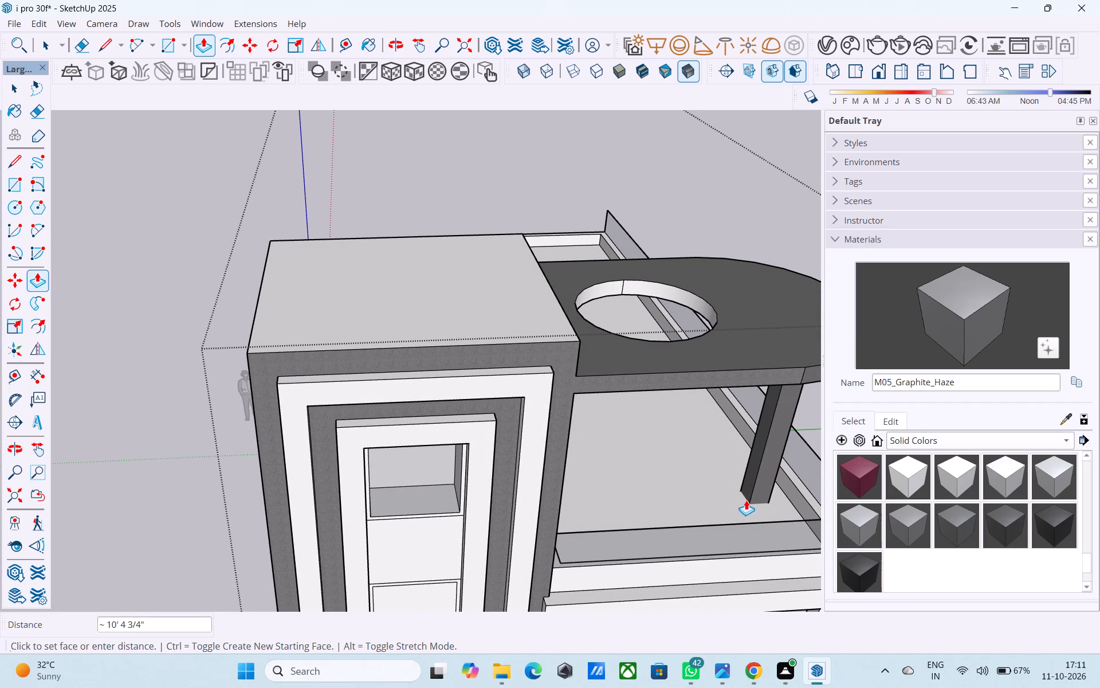
{"action": "left_click", "coordinate": [693, 511]}
{"action": "middle_click_drag", "start_coordinate": [711, 497], "coordinate": [527, 379], "text": "shift"}
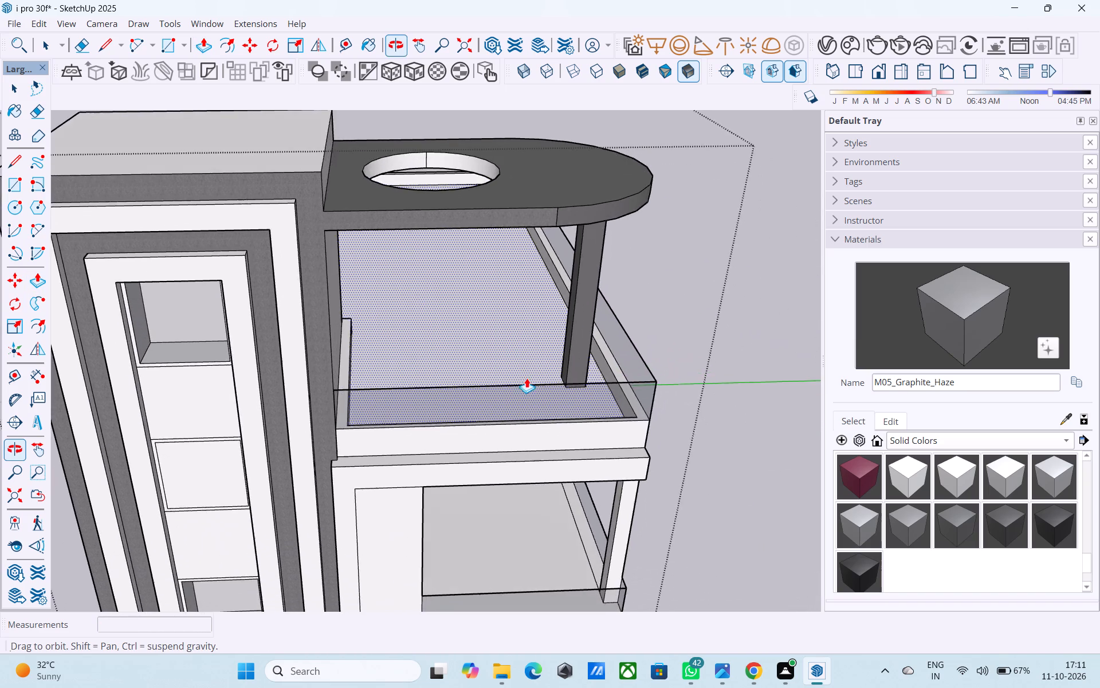
Save the model and close the building group.
{"action": "key", "text": "space"}
{"action": "scroll", "coordinate": [490, 361], "scroll_direction": "down", "scroll_amount": 4}
{"action": "middle_click_drag", "start_coordinate": [490, 361], "coordinate": [449, 322]}
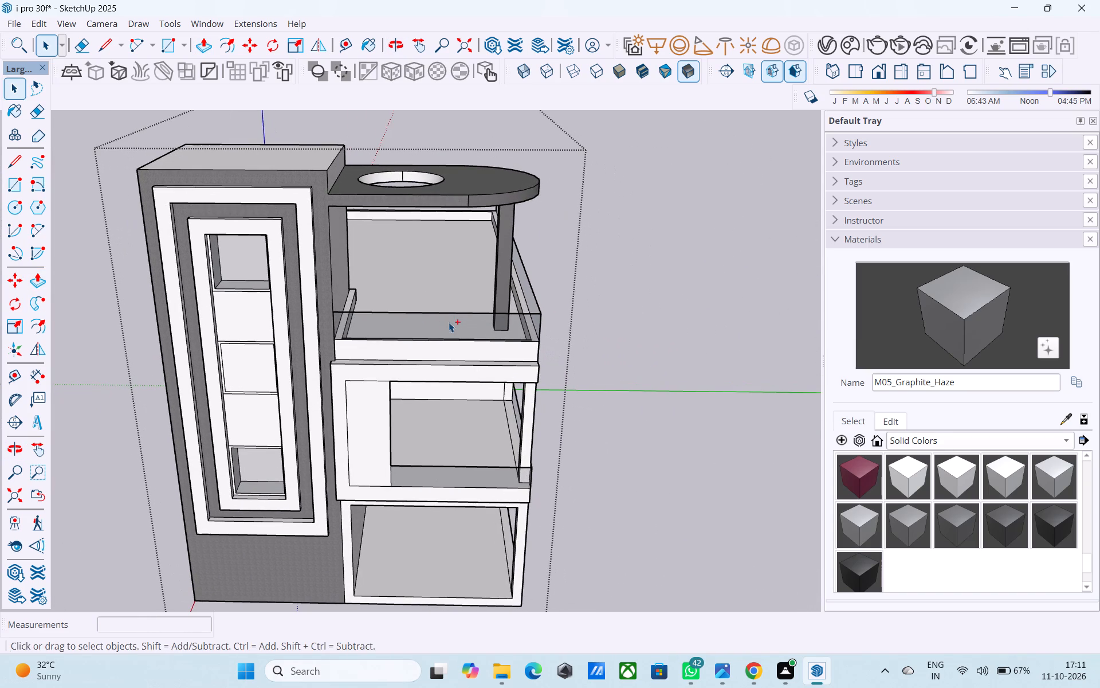
{"action": "key", "text": "ctrl+s"}
{"action": "scroll", "coordinate": [449, 322], "scroll_direction": "down", "scroll_amount": 3}
{"action": "middle_click_drag", "start_coordinate": [449, 326], "coordinate": [447, 294], "text": "shift"}
{"action": "left_click", "coordinate": [602, 279]}
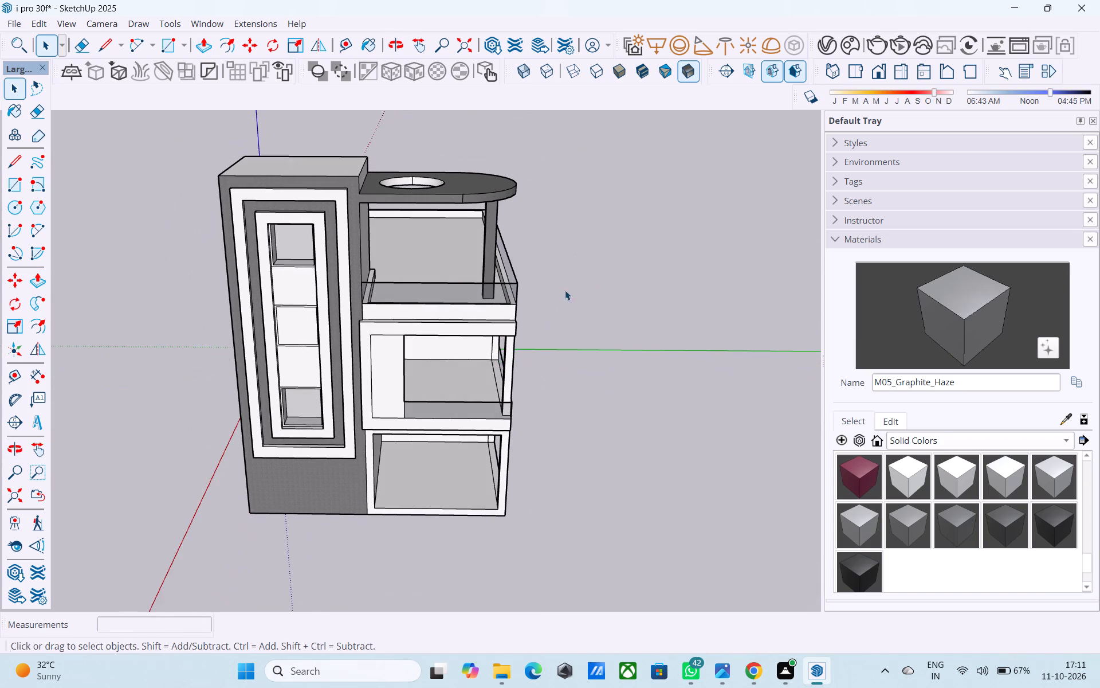
Reopen the building group for editing.
{"action": "middle_click_drag", "start_coordinate": [549, 290], "coordinate": [634, 234]}
{"action": "double_click", "coordinate": [364, 316]}
Examine the building's front from below and up close, especially the tower base beside the ground-floor opening.
{"action": "scroll", "coordinate": [412, 296], "scroll_direction": "down", "scroll_amount": 3}
{"action": "middle_click_drag", "start_coordinate": [378, 328], "coordinate": [290, 375], "text": "shift"}
{"action": "middle_click_drag", "start_coordinate": [289, 397], "coordinate": [341, 267]}
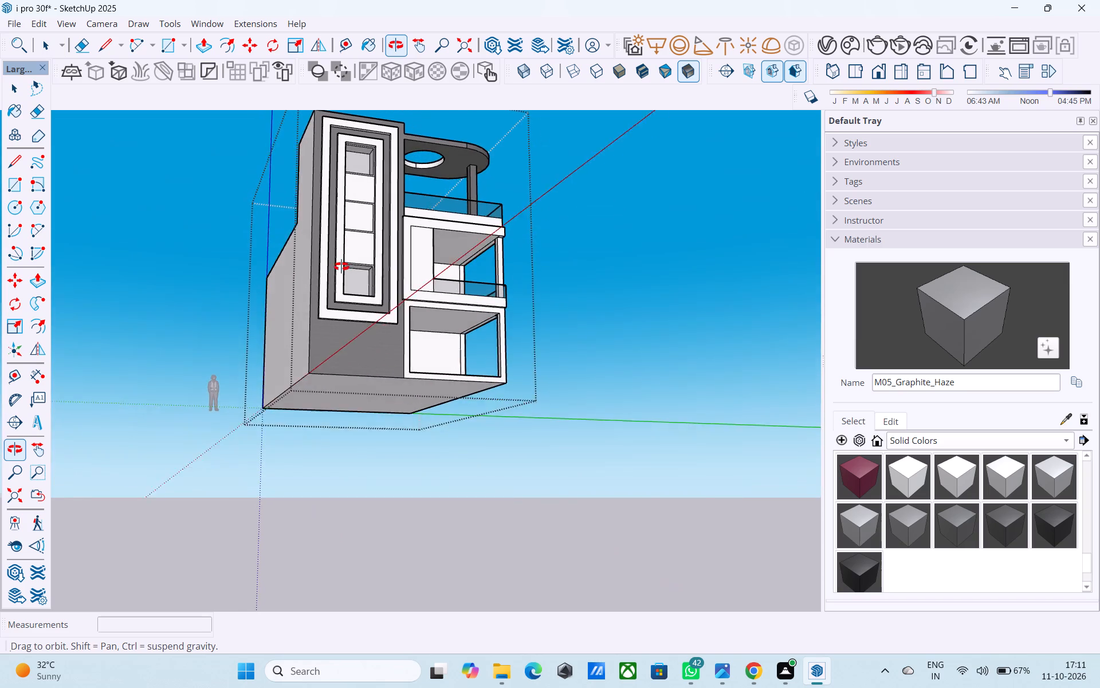
{"action": "middle_click_drag", "start_coordinate": [341, 267], "coordinate": [326, 272]}
{"action": "middle_click_drag", "start_coordinate": [341, 296], "coordinate": [341, 320], "text": "shift"}
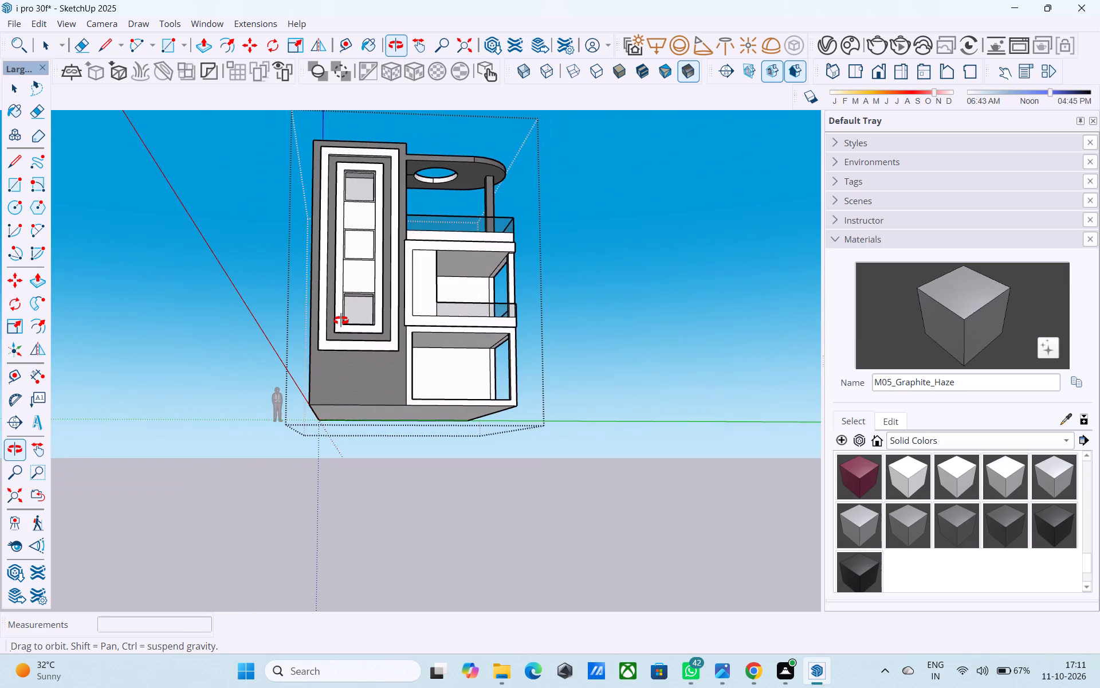
{"action": "middle_click_drag", "start_coordinate": [341, 320], "coordinate": [343, 320], "text": "shift"}
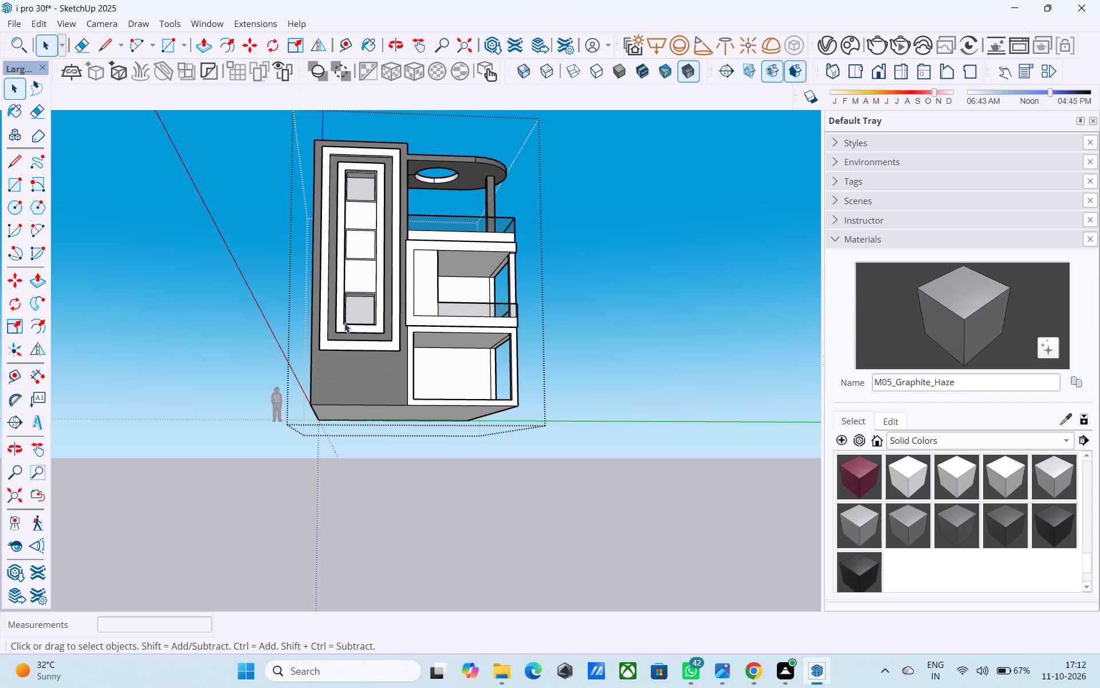
{"action": "scroll", "coordinate": [469, 343], "scroll_direction": "down", "scroll_amount": 1}
{"action": "middle_click_drag", "start_coordinate": [467, 343], "coordinate": [467, 365]}
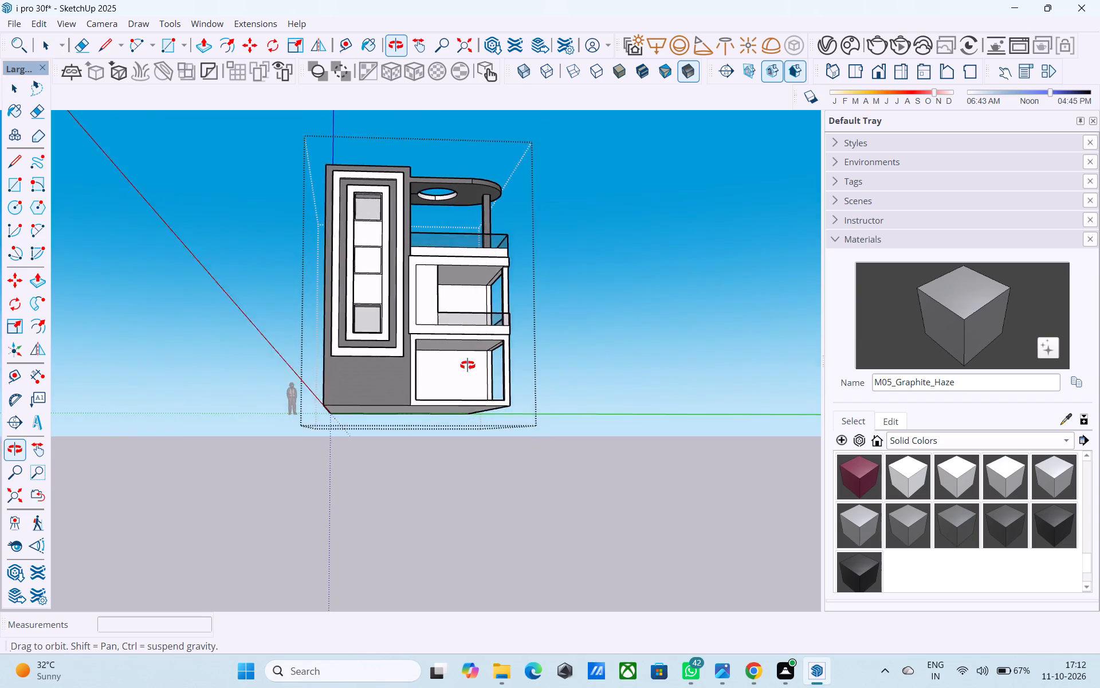
{"action": "middle_click_drag", "start_coordinate": [467, 365], "coordinate": [472, 370]}
{"action": "scroll", "coordinate": [471, 366], "scroll_direction": "up", "scroll_amount": 7}
{"action": "left_click", "coordinate": [403, 291]}
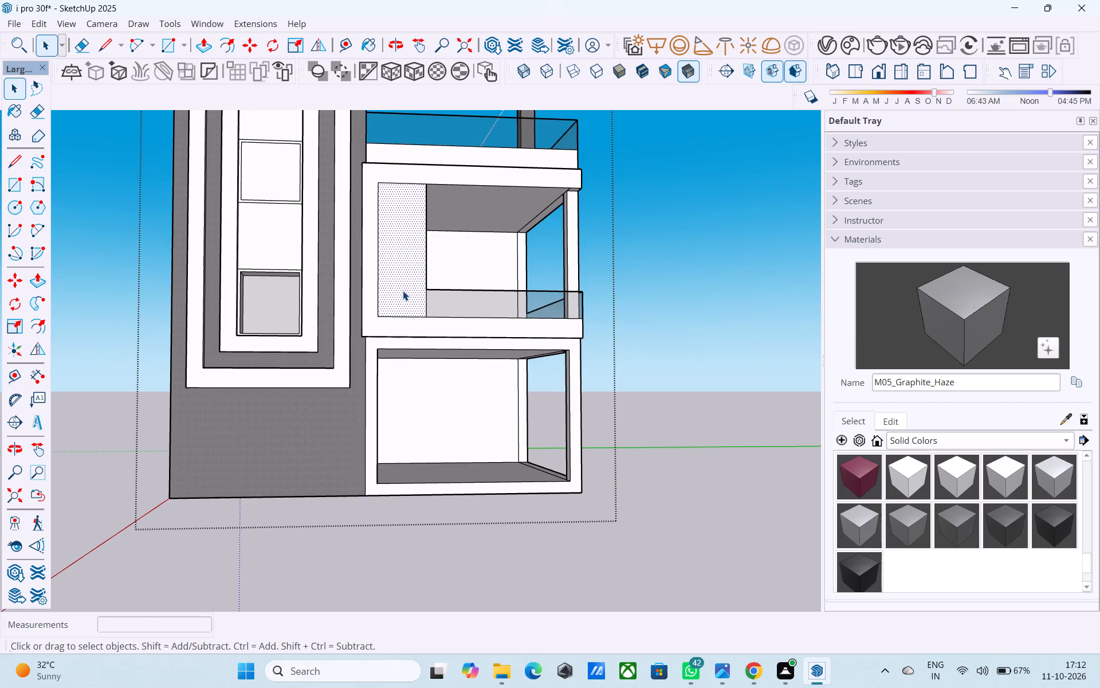
{"action": "scroll", "coordinate": [403, 291], "scroll_direction": "down", "scroll_amount": 4}
{"action": "scroll", "coordinate": [403, 291], "scroll_direction": "up", "scroll_amount": 4}
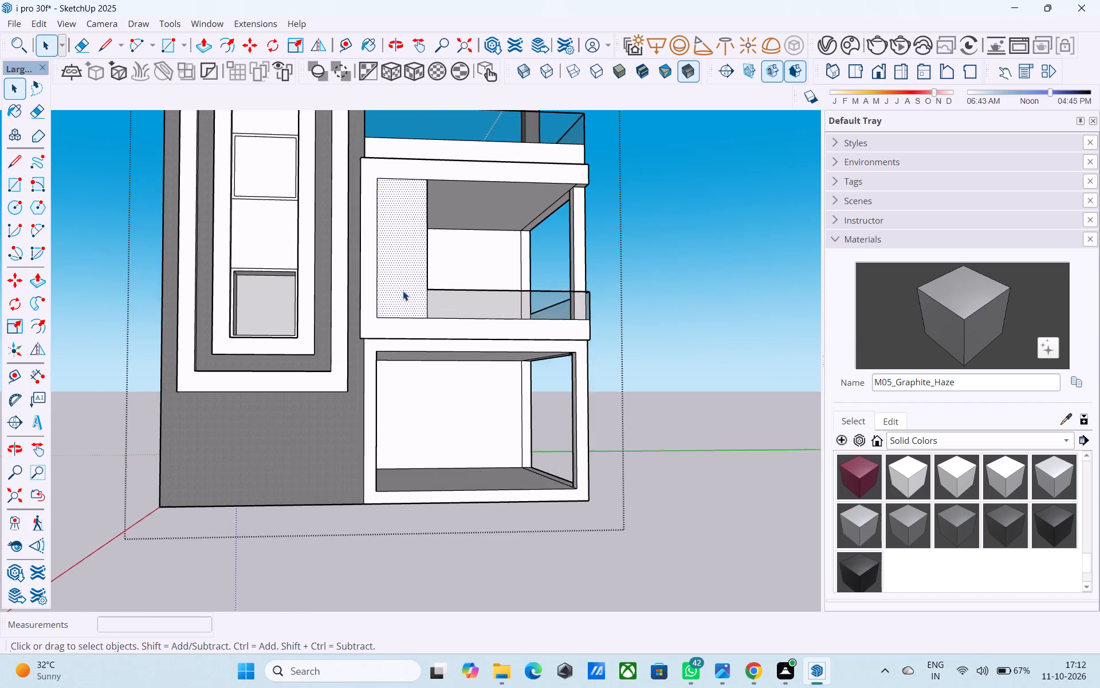
{"action": "scroll", "coordinate": [403, 291], "scroll_direction": "up", "scroll_amount": 1}
{"action": "scroll", "coordinate": [403, 291], "scroll_direction": "down", "scroll_amount": 12}
{"action": "scroll", "coordinate": [390, 287], "scroll_direction": "up", "scroll_amount": 6}
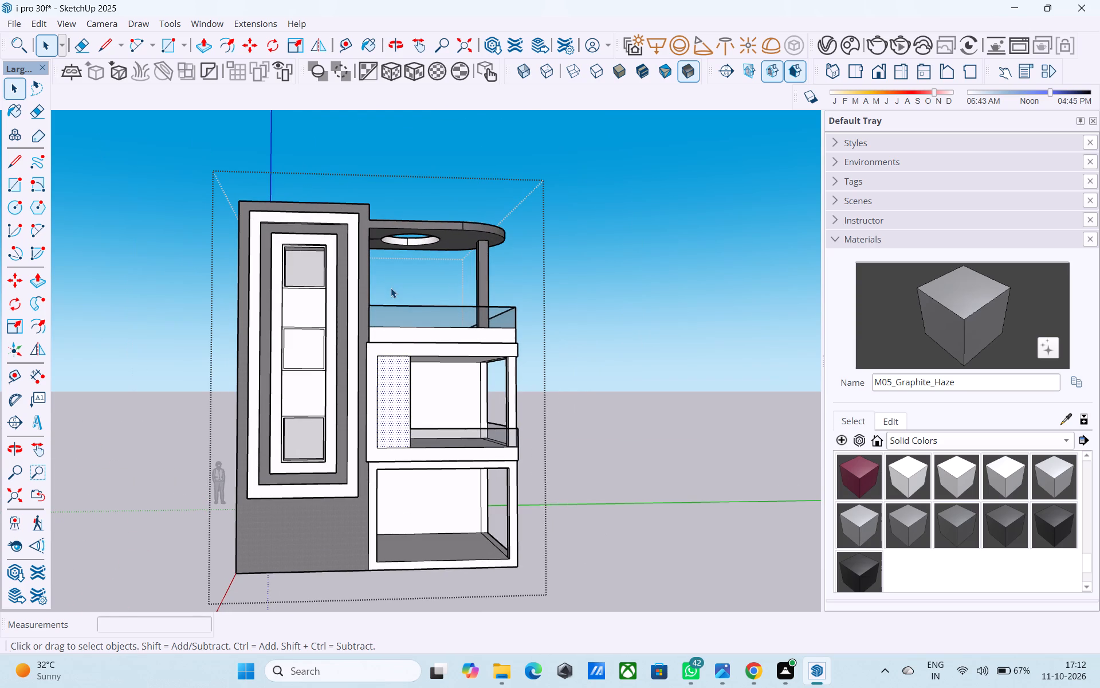
{"action": "scroll", "coordinate": [366, 334], "scroll_direction": "down", "scroll_amount": 1}
{"action": "scroll", "coordinate": [278, 566], "scroll_direction": "up", "scroll_amount": 2}
{"action": "scroll", "coordinate": [308, 525], "scroll_direction": "up", "scroll_amount": 1}
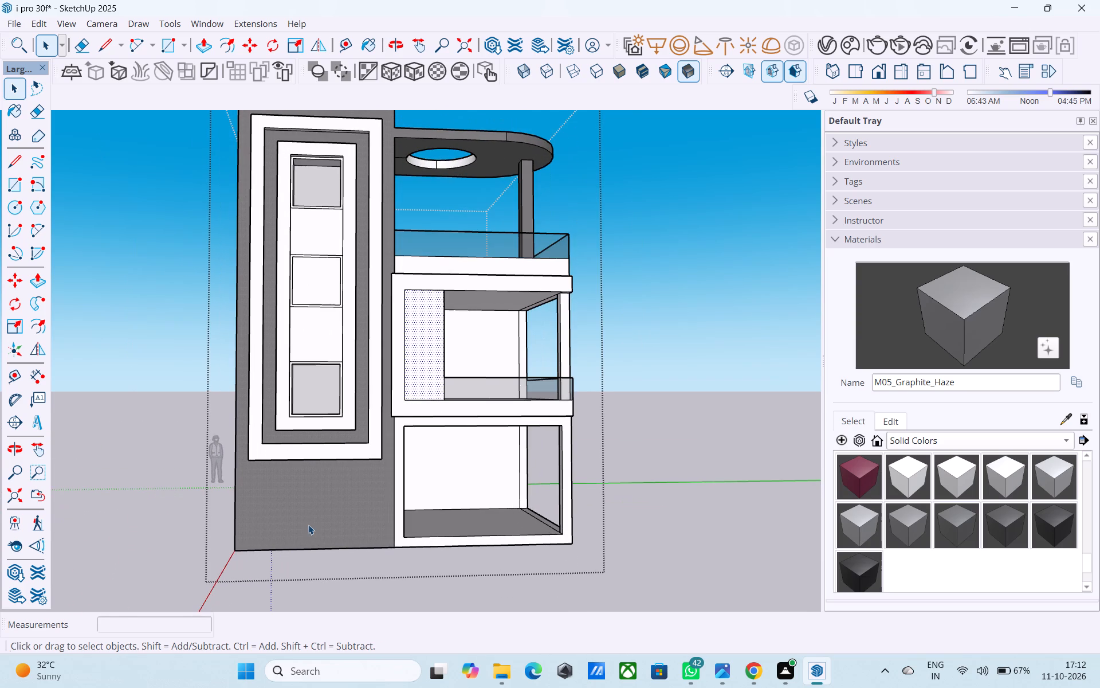
{"action": "scroll", "coordinate": [308, 508], "scroll_direction": "up", "scroll_amount": 2}
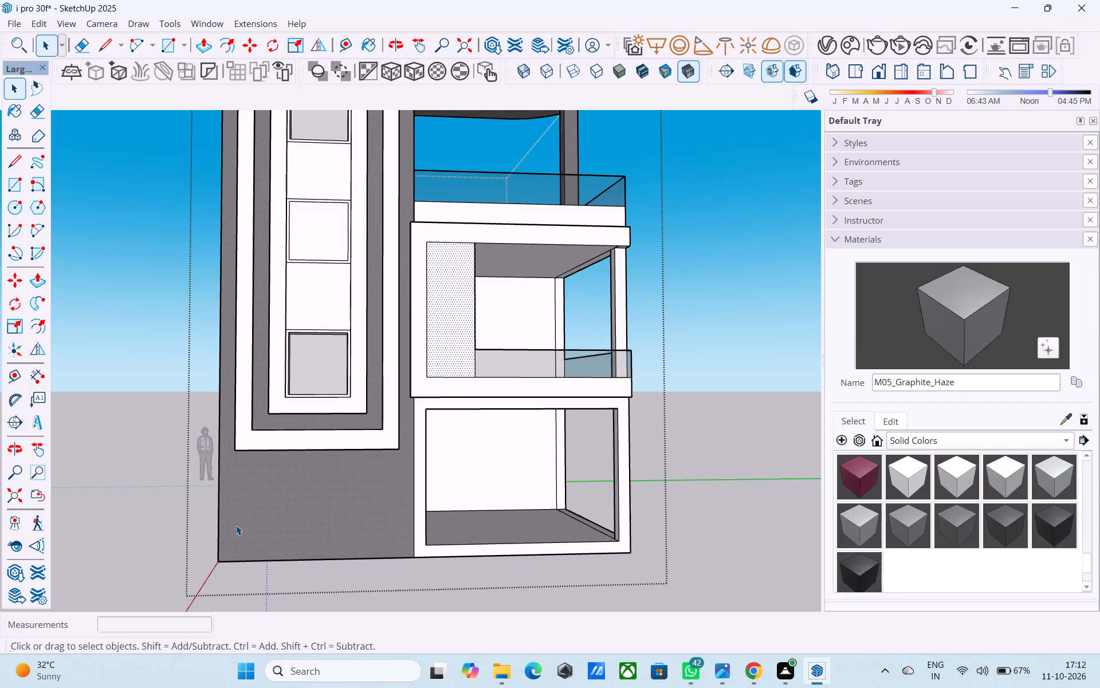
{"action": "middle_click_drag", "start_coordinate": [246, 510], "coordinate": [286, 502]}
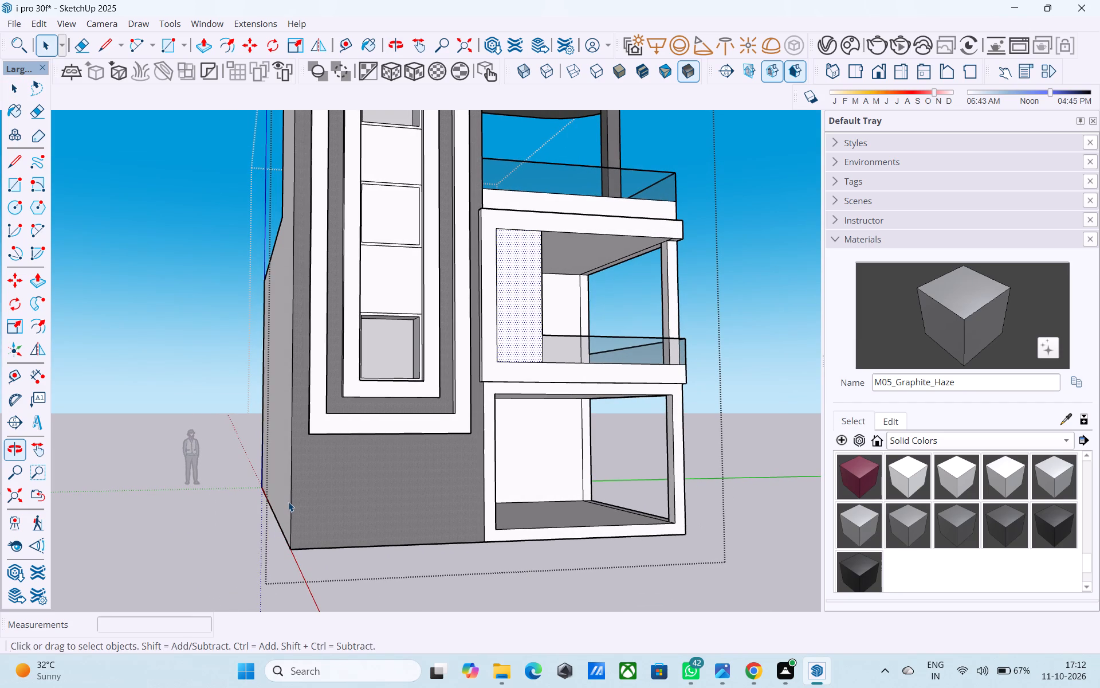
{"action": "left_click", "coordinate": [485, 493]}
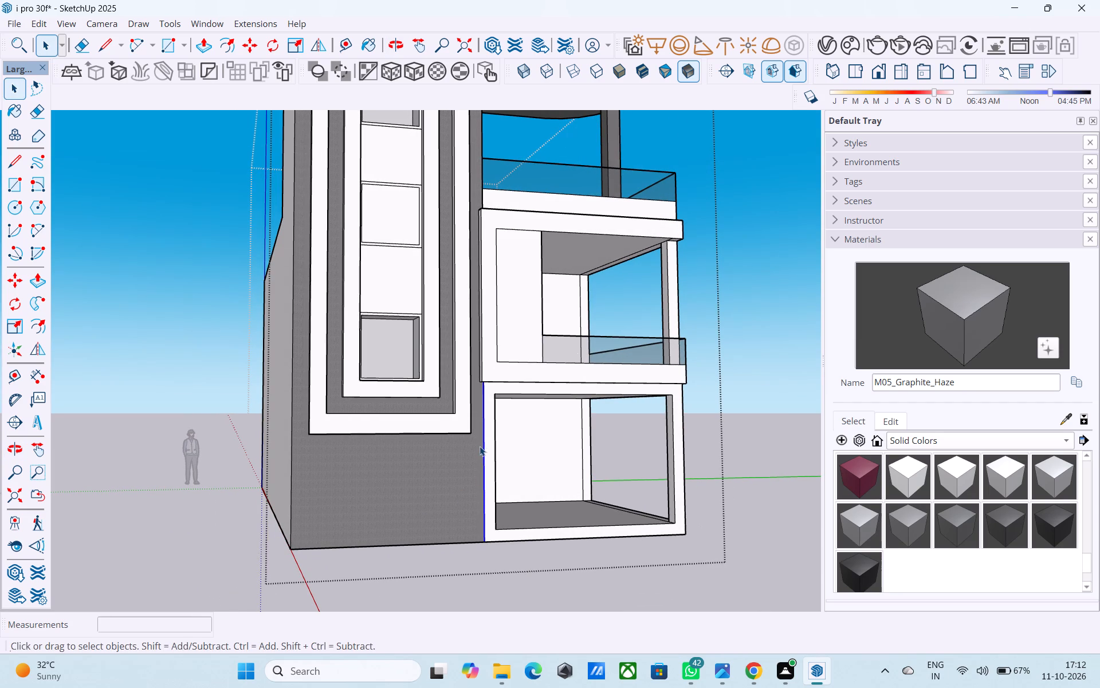
{"action": "middle_click_drag", "start_coordinate": [480, 442], "coordinate": [347, 432]}
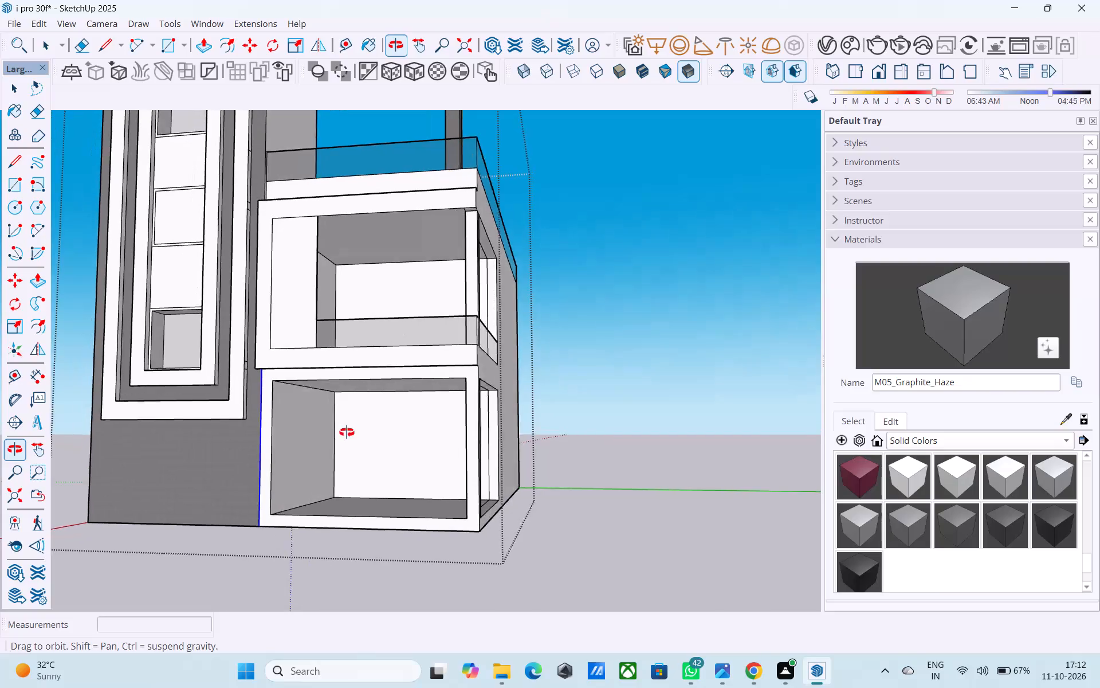
{"action": "middle_click_drag", "start_coordinate": [347, 432], "coordinate": [434, 433]}
Draw a vertical line about 6' 9" long from the midpoint of the tower's base edge up to the white frame.
{"action": "key", "text": "l"}
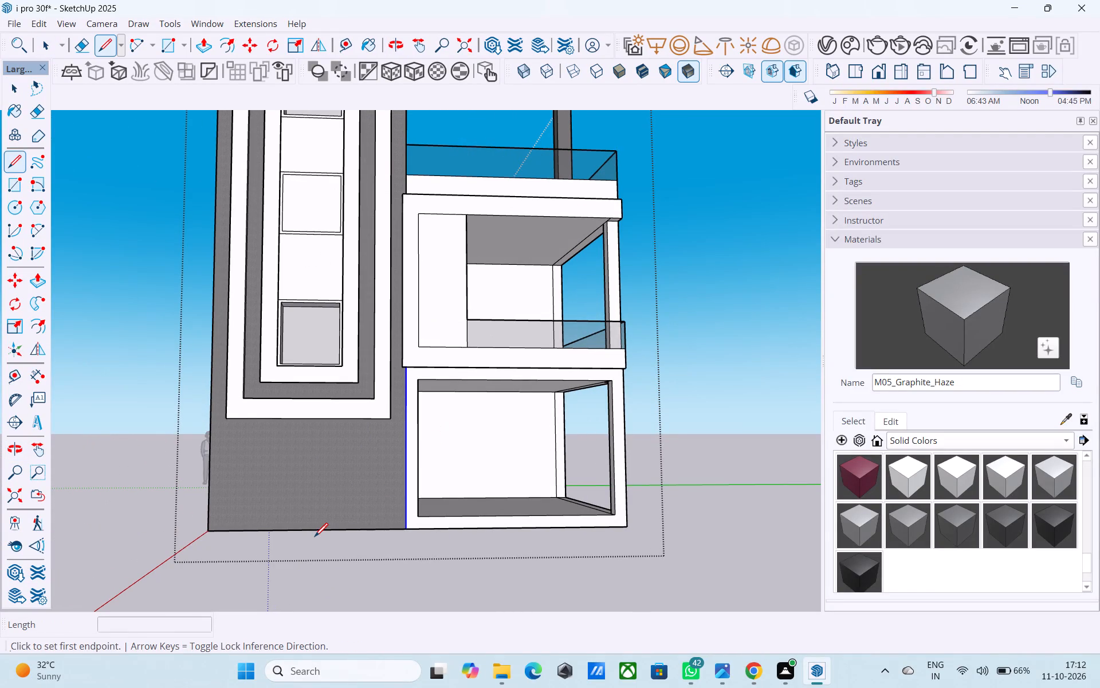
{"action": "left_click", "coordinate": [316, 530]}
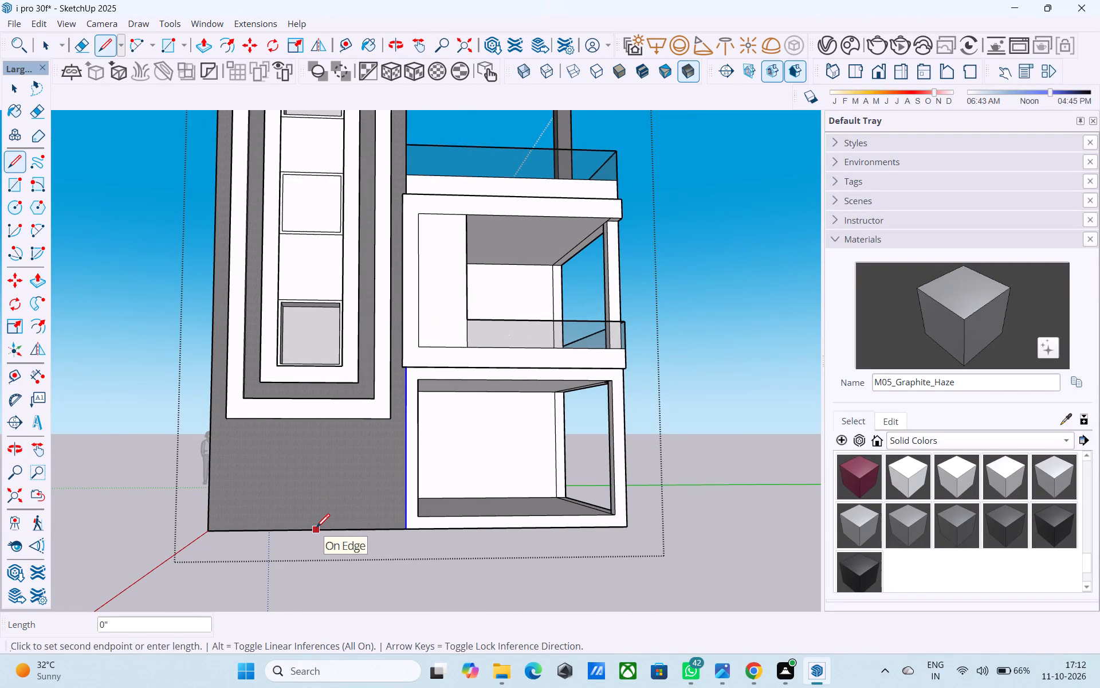
{"action": "key", "text": "l"}
{"action": "left_click", "coordinate": [312, 529]}
{"action": "middle_click_drag", "start_coordinate": [312, 437], "coordinate": [313, 406]}
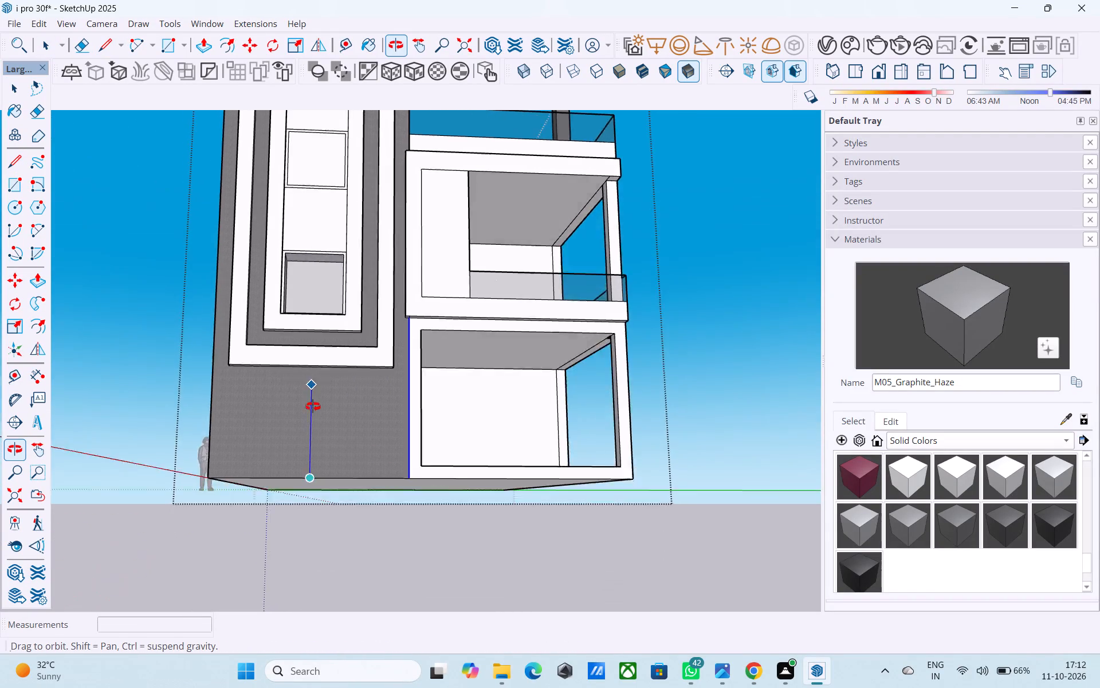
{"action": "middle_click_drag", "start_coordinate": [313, 406], "coordinate": [311, 370]}
{"action": "scroll", "coordinate": [311, 371], "scroll_direction": "up", "scroll_amount": 6}
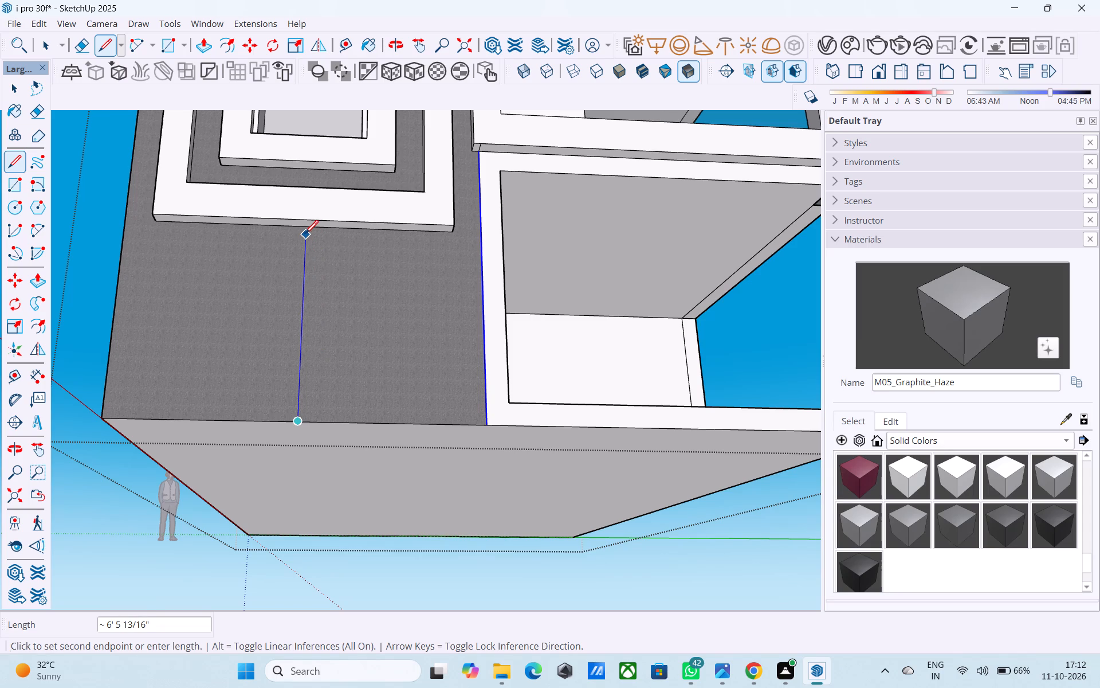
{"action": "left_click", "coordinate": [304, 229]}
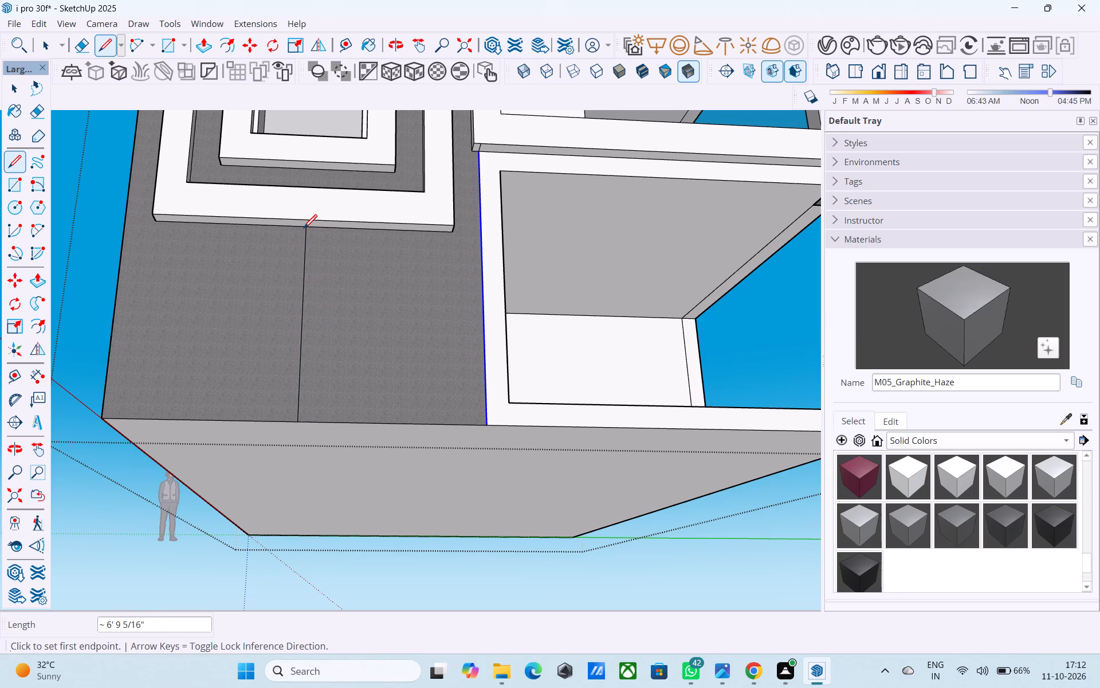
Copy the centre line 2' toward the ground-floor opening, then copy that line 4' in the opposite direction.
{"action": "key", "text": "space"}
{"action": "left_click", "coordinate": [307, 244]}
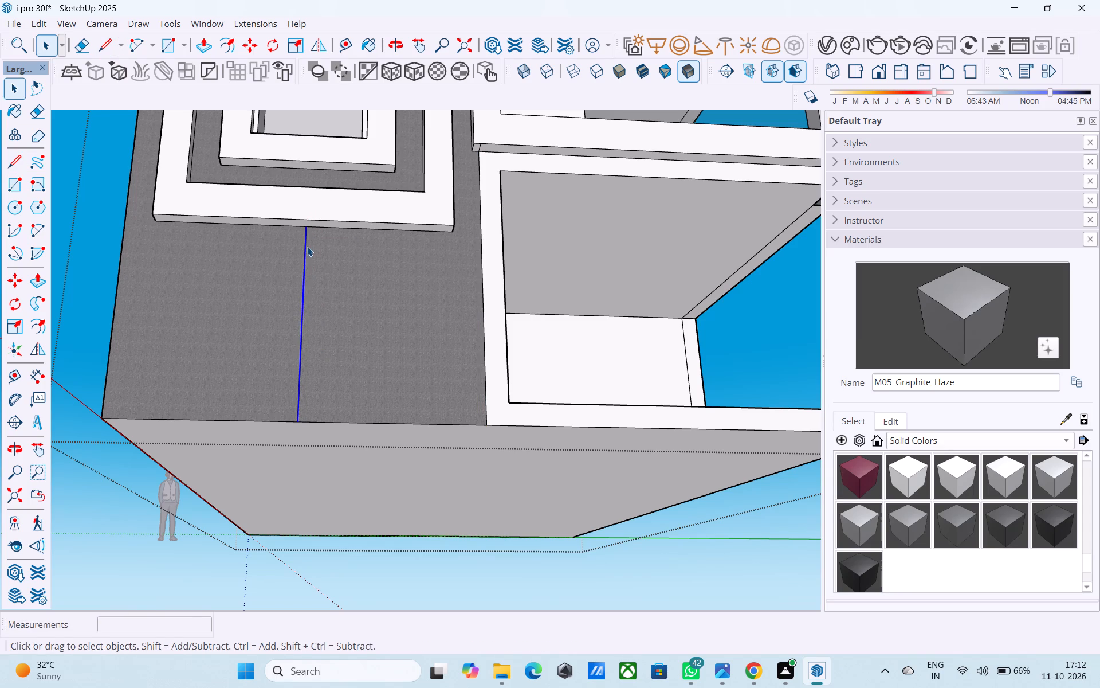
{"action": "key", "text": "m"}
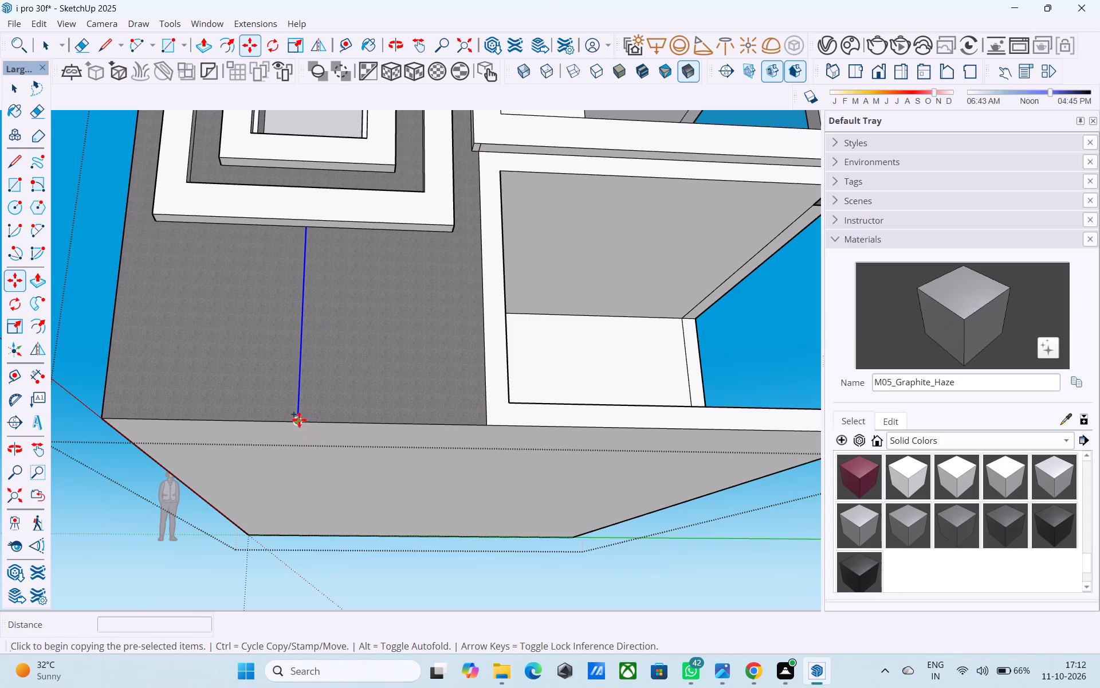
{"action": "left_click", "coordinate": [298, 420]}
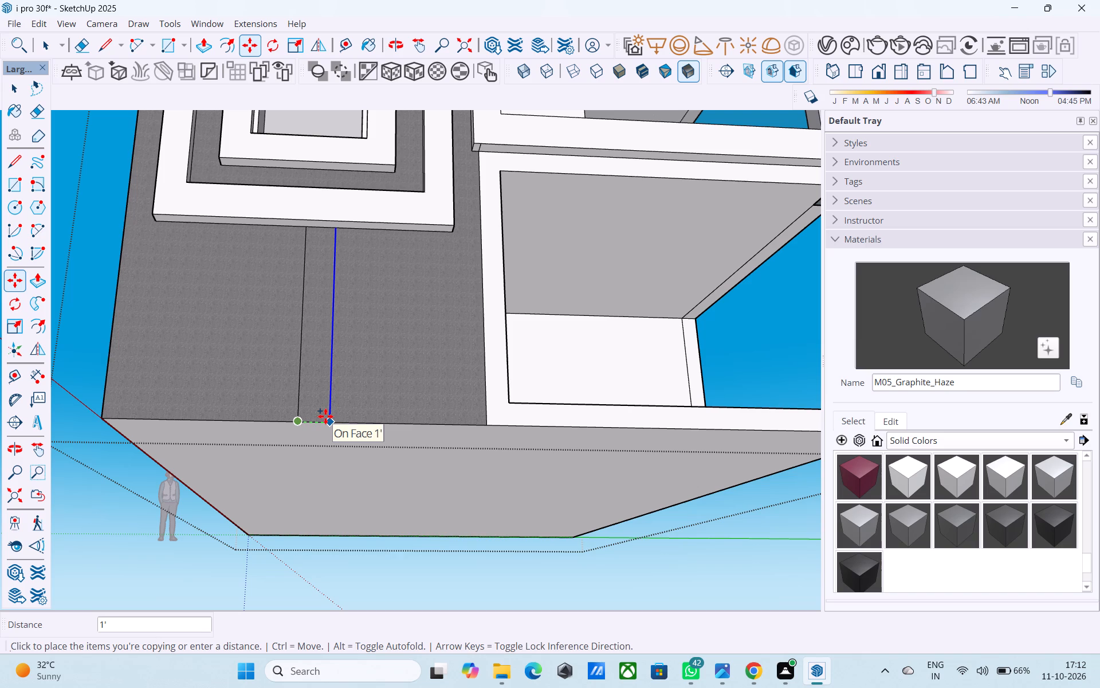
{"action": "type", "text": "2'"}
{"action": "key", "text": "Return"}
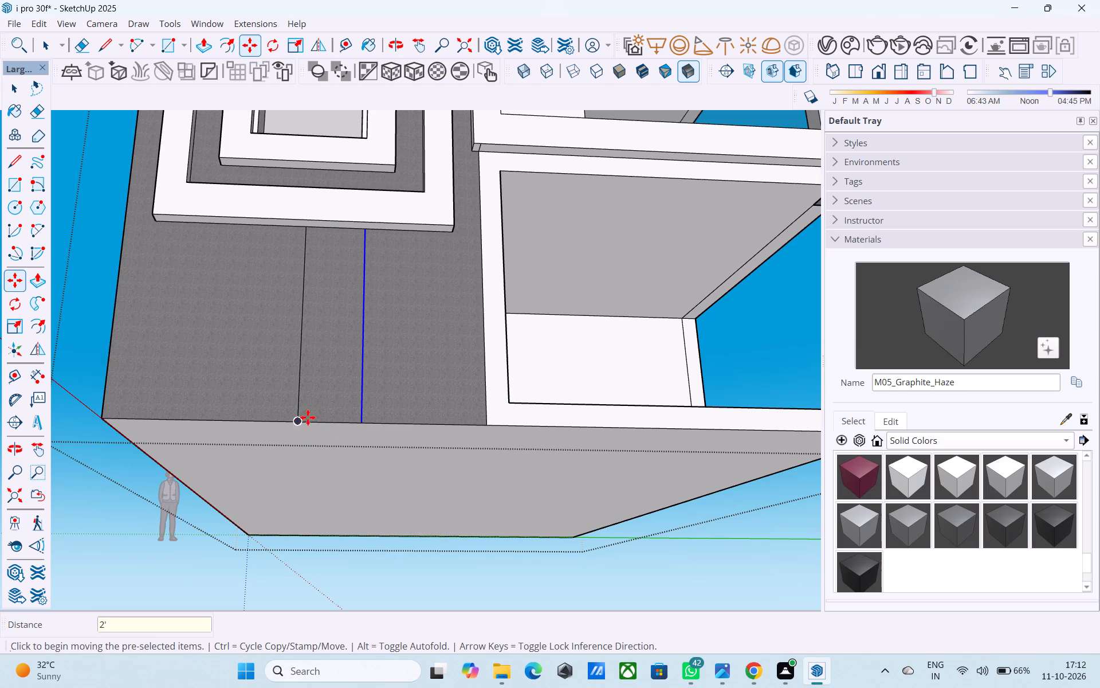
{"action": "left_click", "coordinate": [306, 418]}
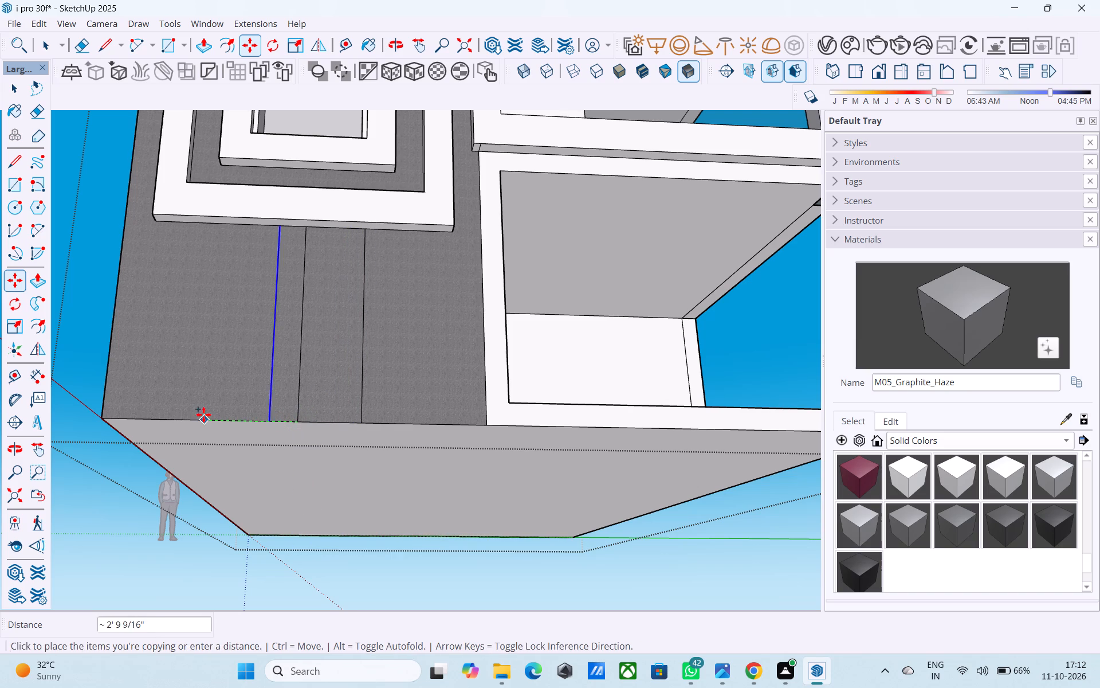
{"action": "type", "text": "4'"}
{"action": "key", "text": "Return"}
Erase the centre line on the tower base, keeping the two outer vertical lines.
{"action": "key", "text": "e"}
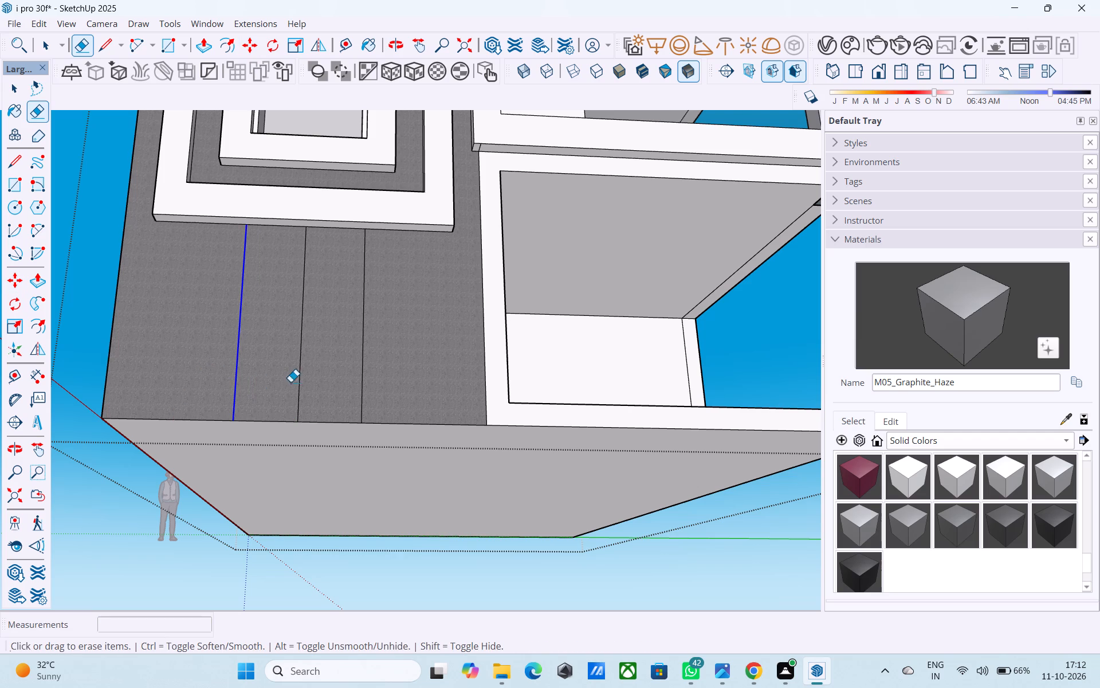
{"action": "left_click", "coordinate": [298, 378]}
Copy the base edge between the two vertical lines 4' upward on the tower base.
{"action": "key", "text": "l"}
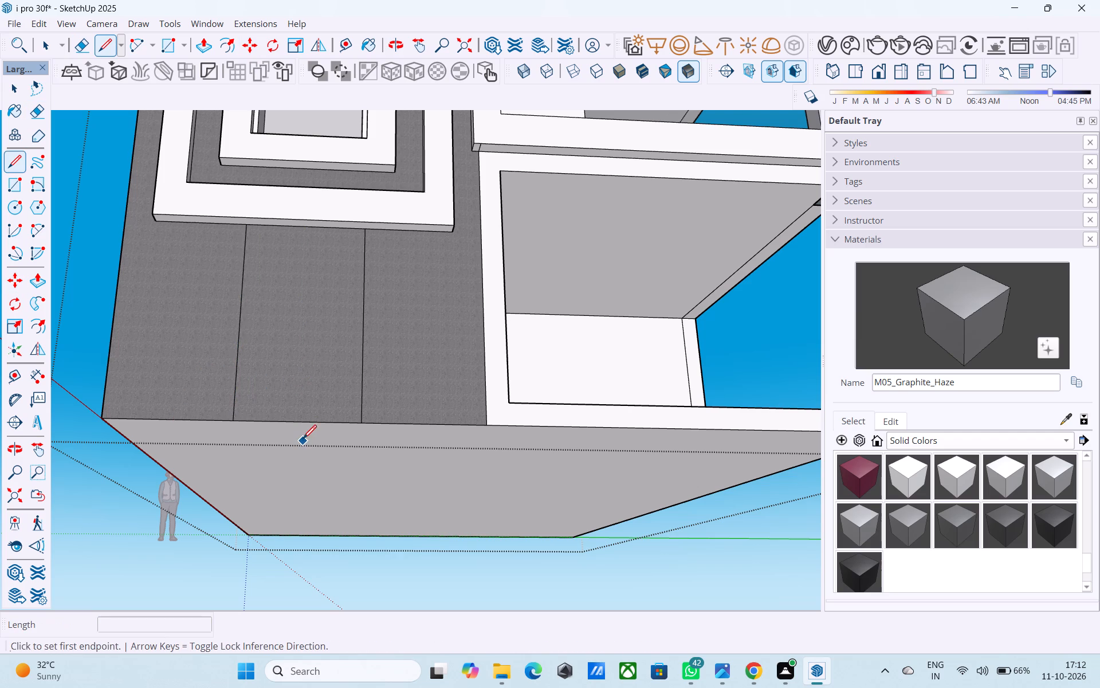
{"action": "key", "text": "space"}
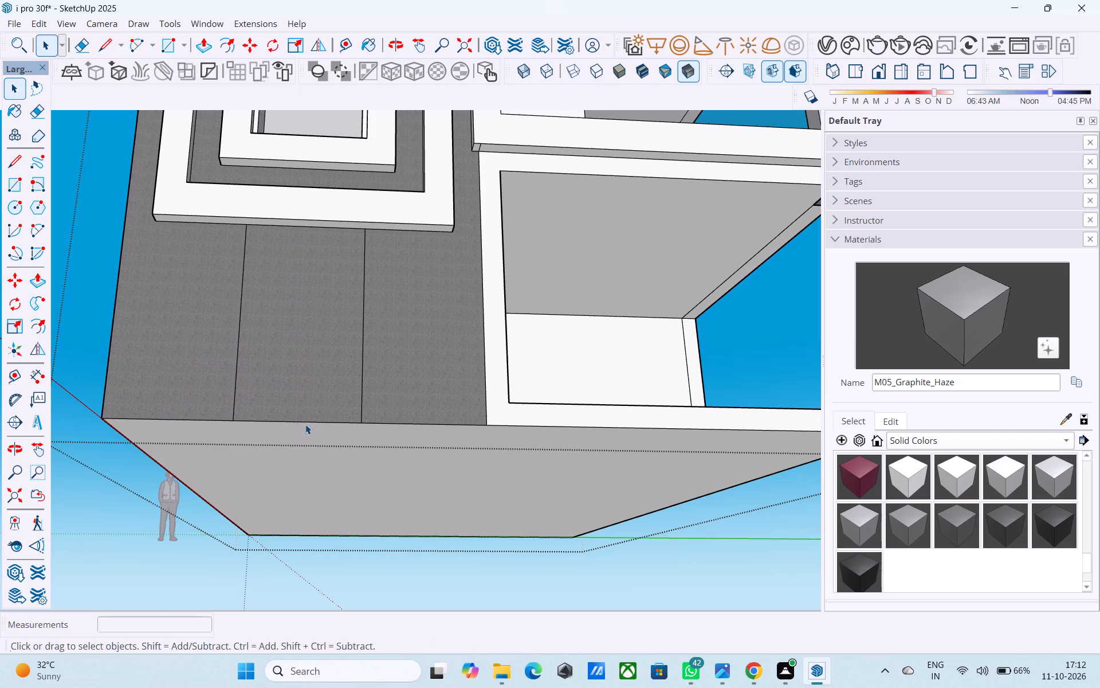
{"action": "left_click", "coordinate": [305, 423]}
{"action": "key", "text": "m"}
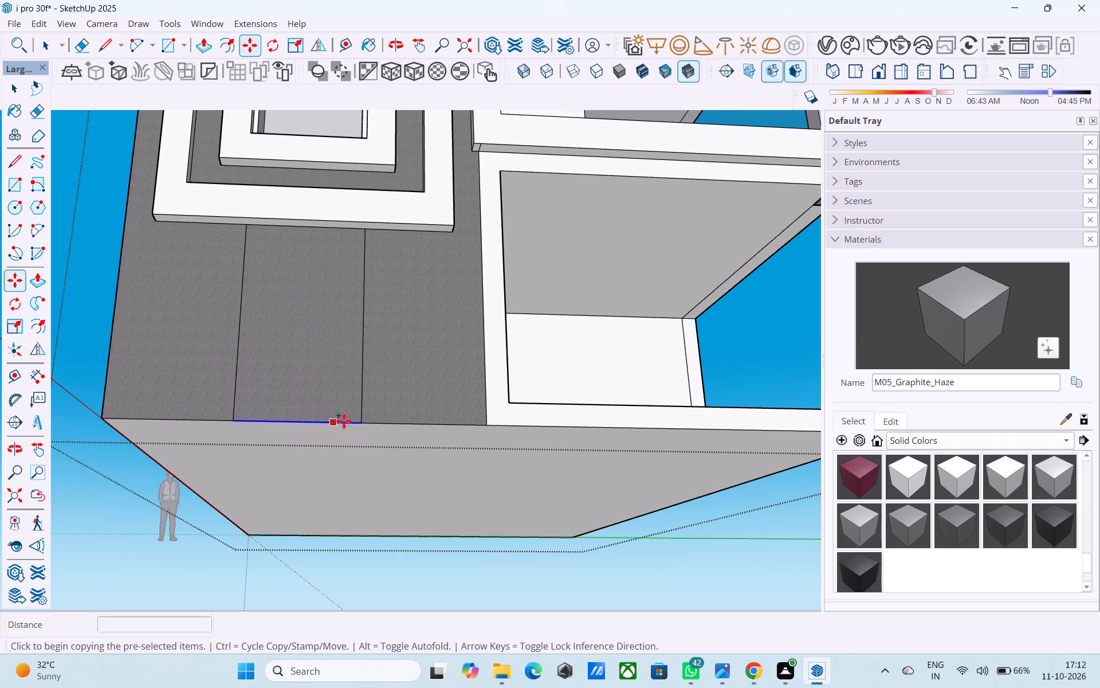
{"action": "left_click", "coordinate": [360, 421]}
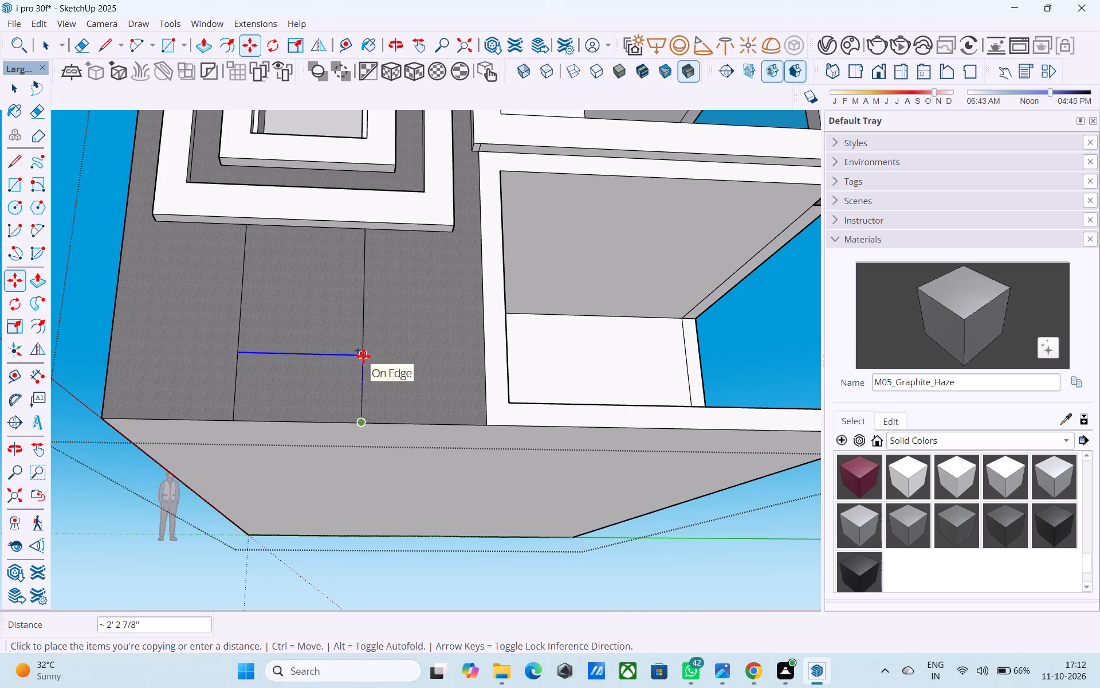
{"action": "type", "text": "7'"}
{"action": "key", "text": "Return"}
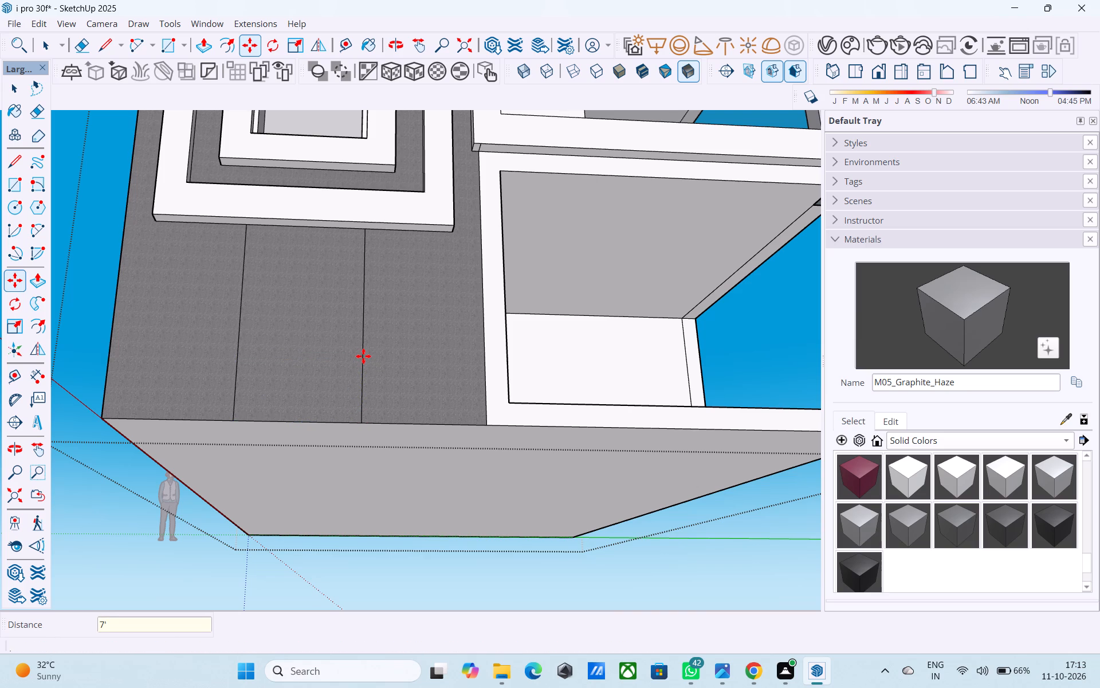
{"action": "type", "text": "4'"}
{"action": "key", "text": "Return"}
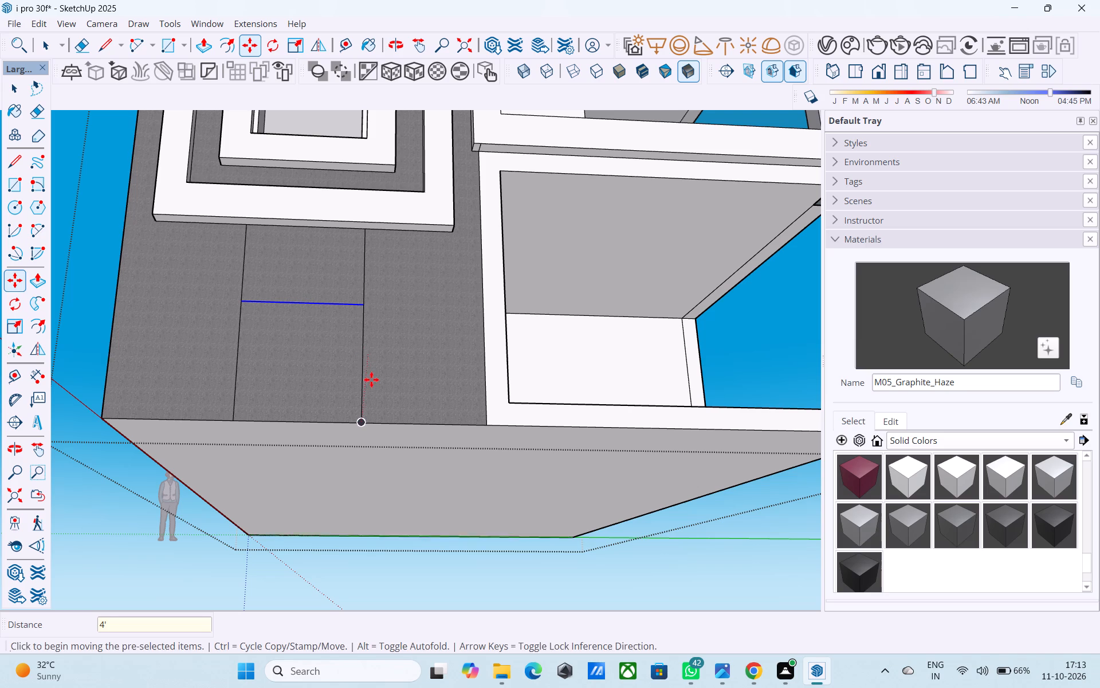
Change the copied edge's distance above the base to 5'.
{"action": "scroll", "coordinate": [369, 380], "scroll_direction": "down", "scroll_amount": 3}
{"action": "middle_click_drag", "start_coordinate": [345, 378], "coordinate": [357, 509]}
{"action": "middle_click_drag", "start_coordinate": [359, 358], "coordinate": [353, 419]}
{"action": "scroll", "coordinate": [310, 359], "scroll_direction": "up", "scroll_amount": 4}
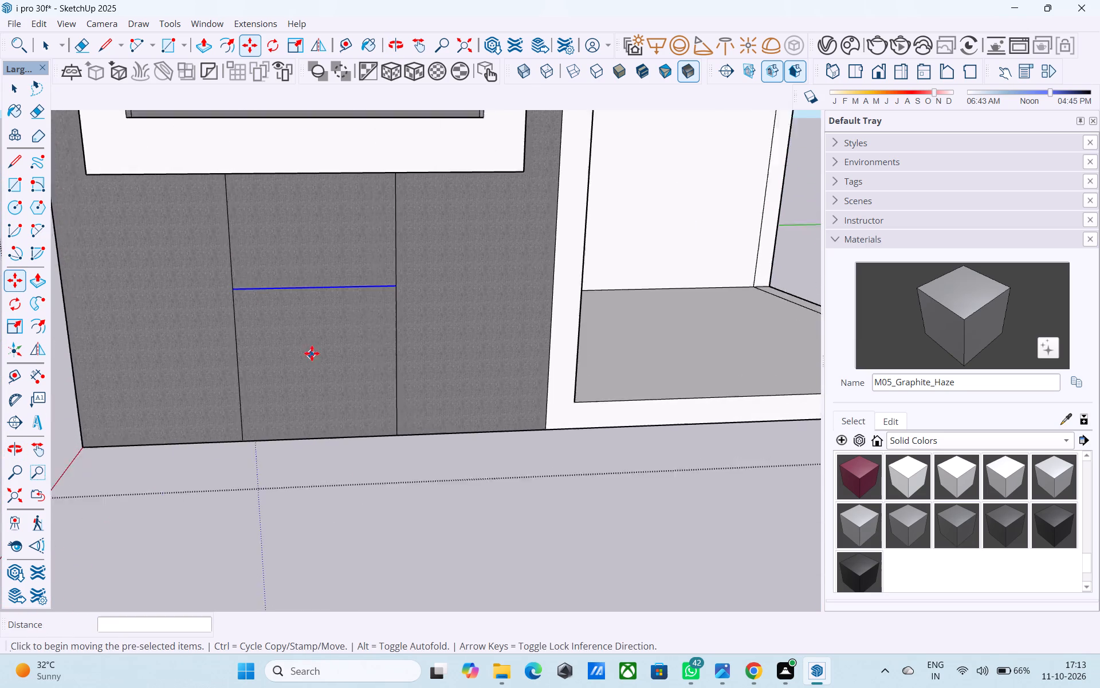
{"action": "scroll", "coordinate": [312, 353], "scroll_direction": "up", "scroll_amount": 3}
{"action": "type", "text": "5'"}
{"action": "key", "text": "Return"}
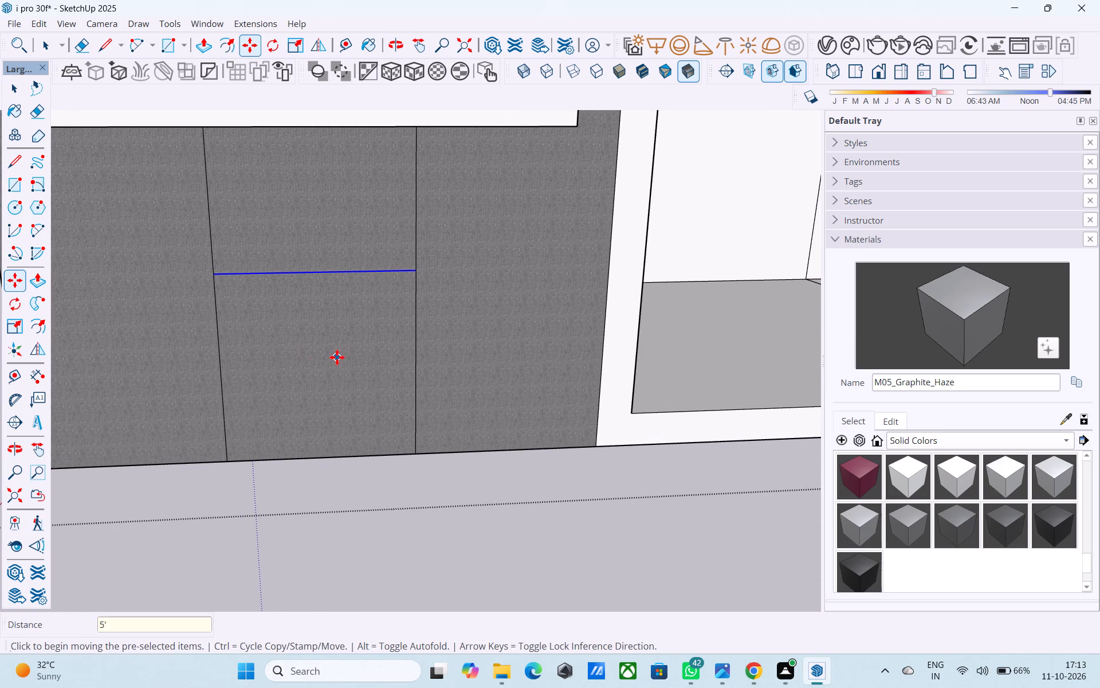
{"action": "key", "text": "space"}
Draw an arc over the horizontal line between the two vertical lines on the tower base, bulging upward about 1' 2".
{"action": "scroll", "coordinate": [337, 330], "scroll_direction": "down", "scroll_amount": 5}
{"action": "middle_click_drag", "start_coordinate": [335, 332], "coordinate": [328, 415], "text": "shift"}
{"action": "key", "text": "a"}
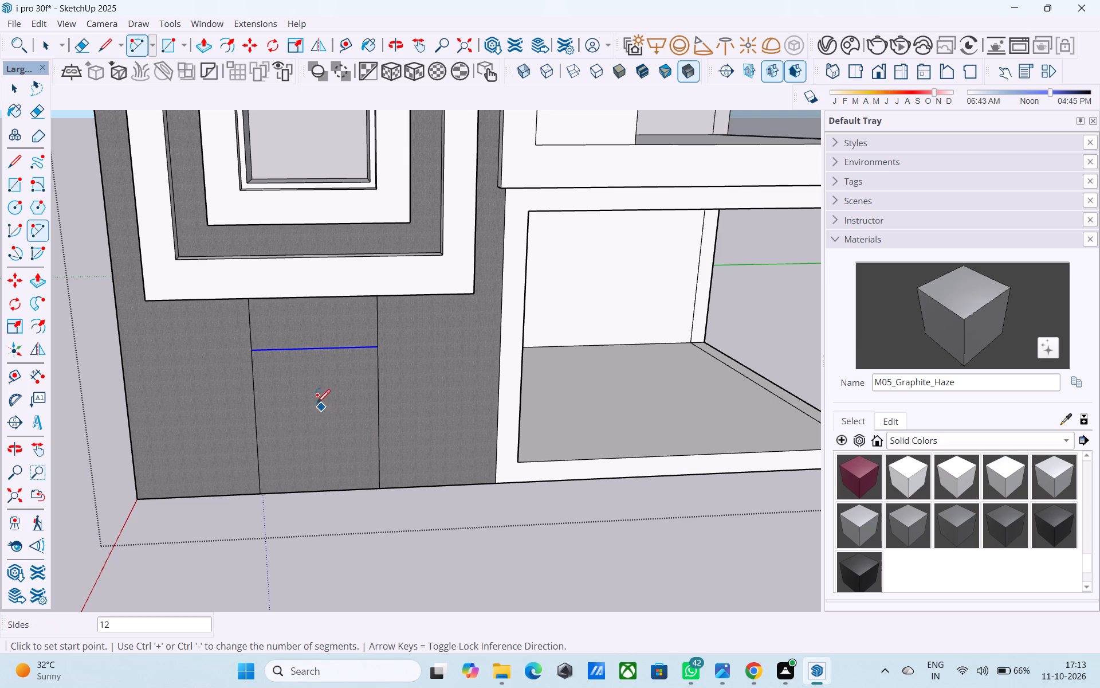
{"action": "middle_click_drag", "start_coordinate": [298, 396], "coordinate": [305, 487], "text": "shift"}
{"action": "scroll", "coordinate": [259, 460], "scroll_direction": "up", "scroll_amount": 6}
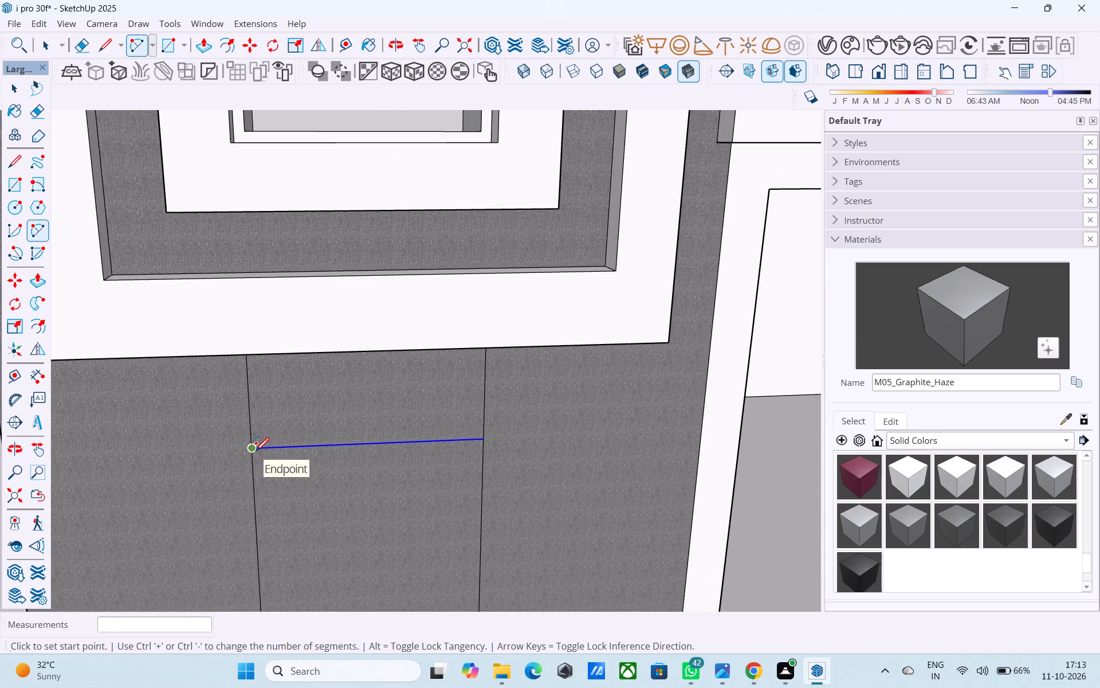
{"action": "key", "text": "a"}
{"action": "left_click", "coordinate": [254, 451]}
{"action": "left_click", "coordinate": [484, 439]}
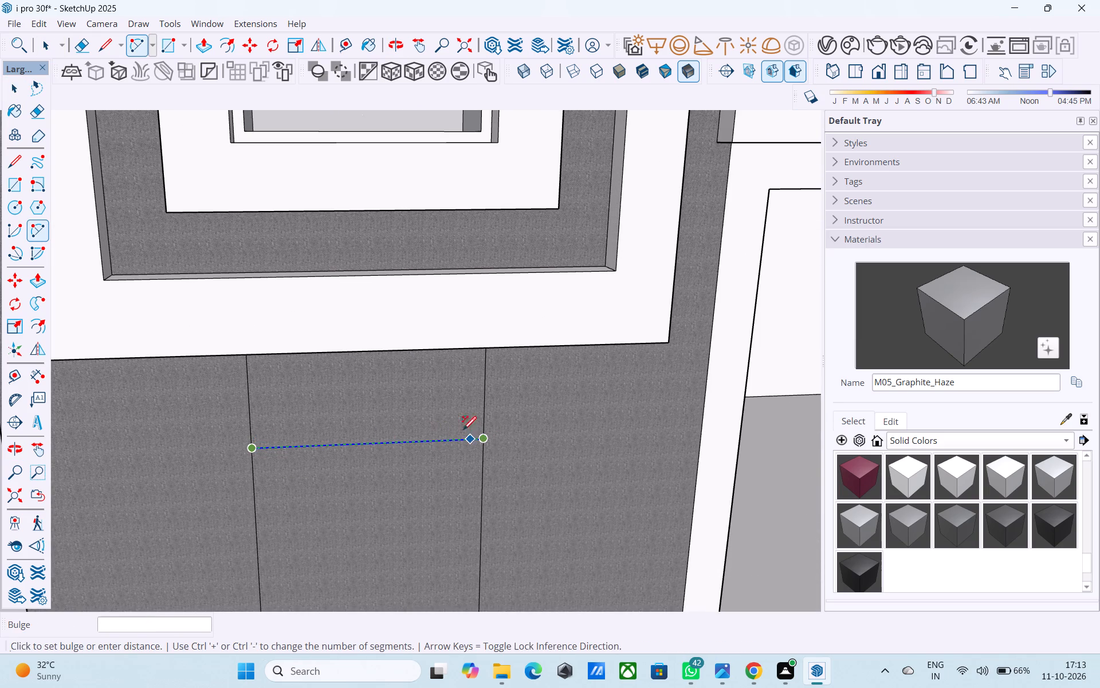
{"action": "middle_click_drag", "start_coordinate": [402, 380], "coordinate": [386, 284]}
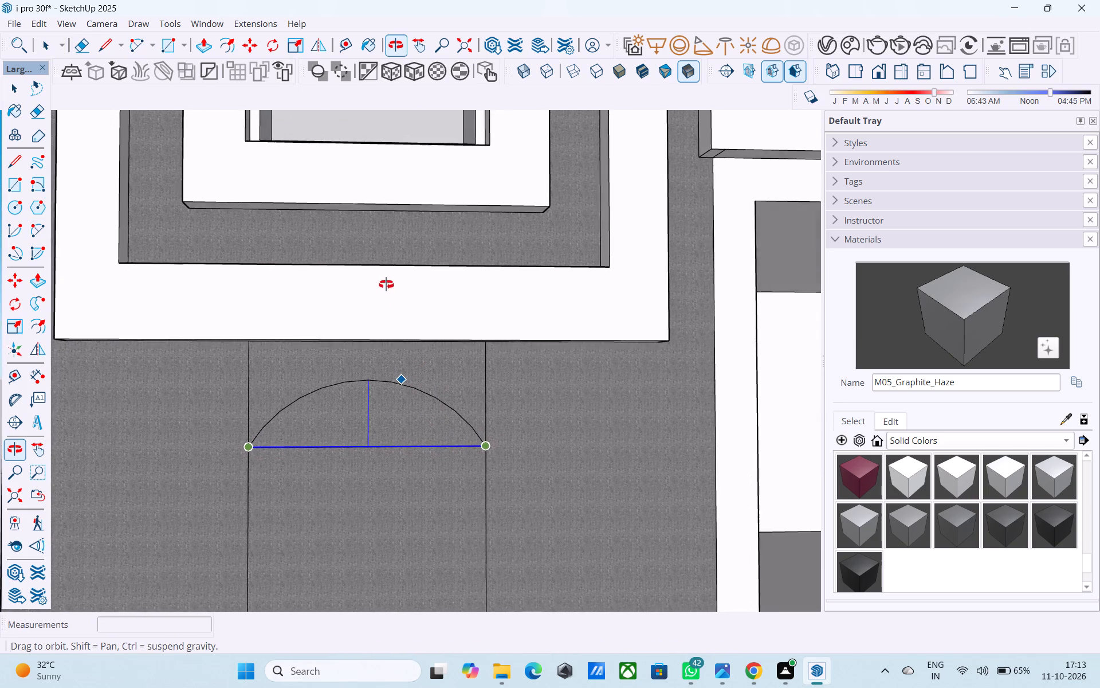
{"action": "middle_click_drag", "start_coordinate": [386, 284], "coordinate": [345, 234]}
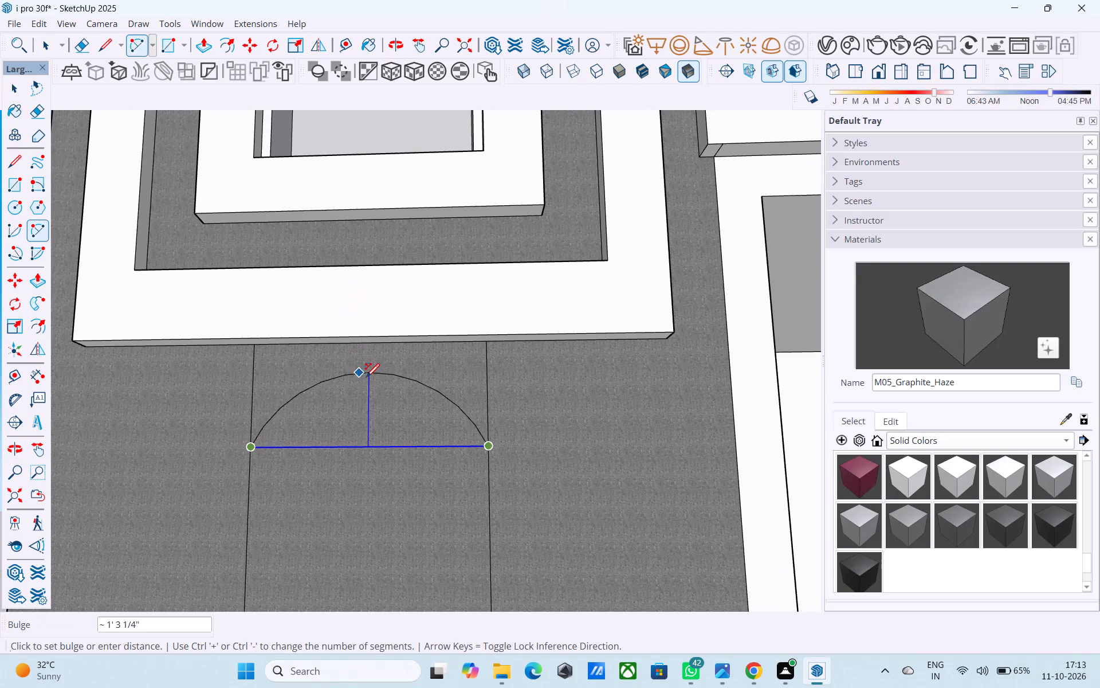
{"action": "left_click", "coordinate": [366, 378]}
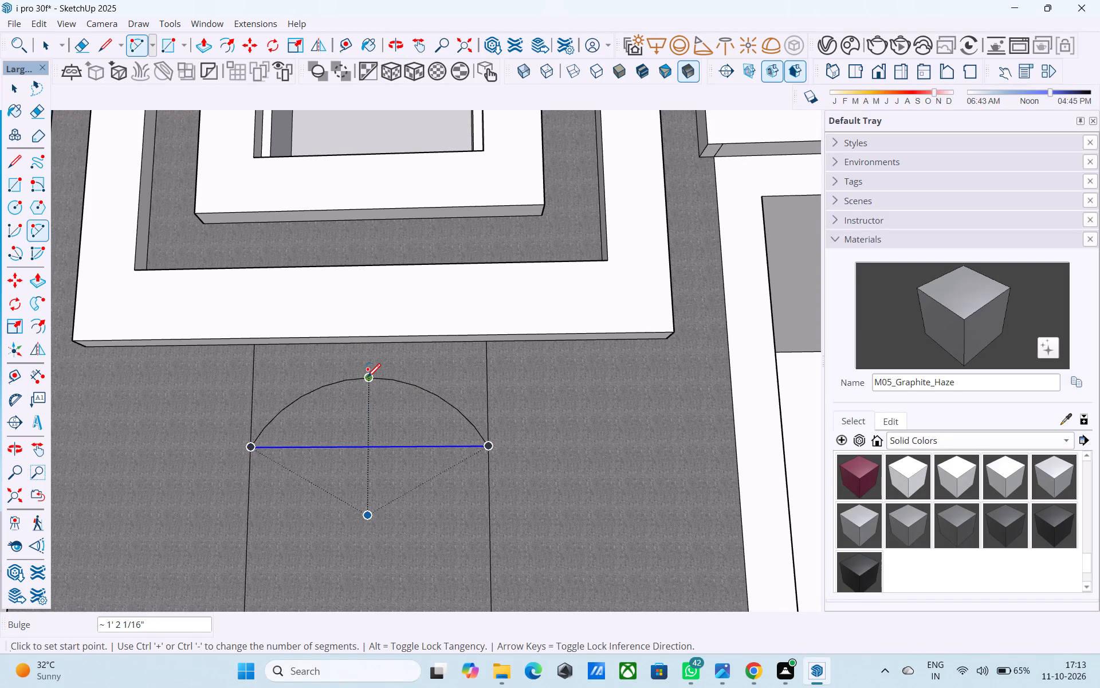
Erase the horizontal line under the arc and the vertical line segments above it, leaving a clean arched outline.
{"action": "key", "text": "e"}
{"action": "left_click_drag", "start_coordinate": [356, 425], "coordinate": [343, 475]}
{"action": "left_click_drag", "start_coordinate": [270, 385], "coordinate": [228, 386]}
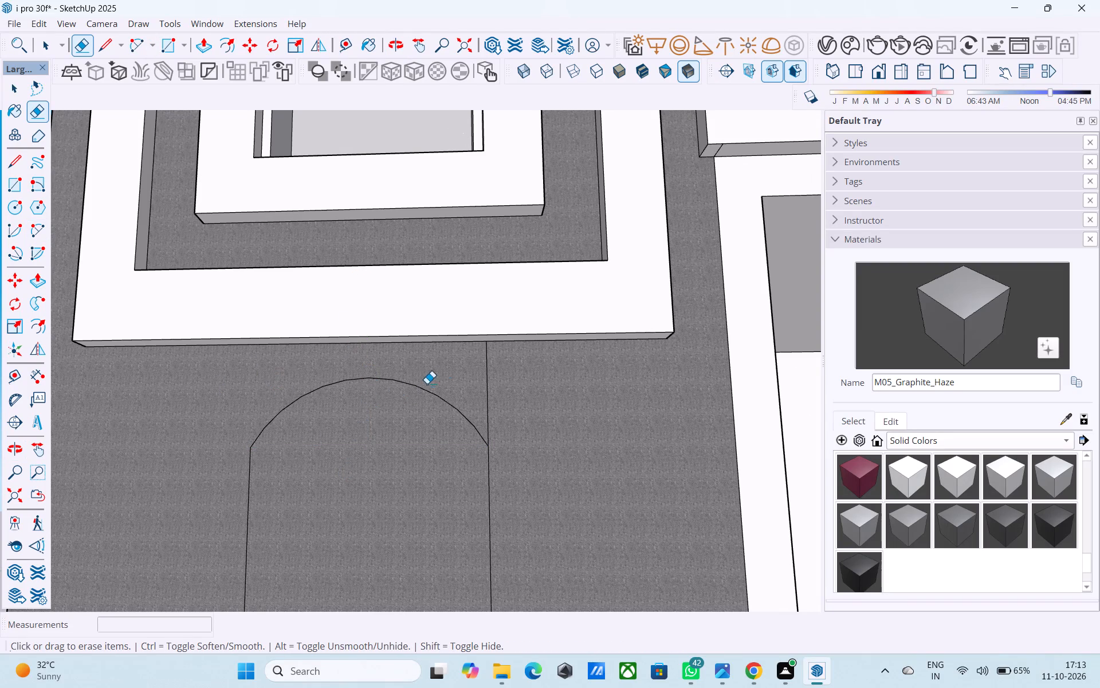
{"action": "left_click_drag", "start_coordinate": [459, 368], "coordinate": [598, 376]}
Push the arched face 3' into the tower base to form a recess.
{"action": "scroll", "coordinate": [494, 388], "scroll_direction": "down", "scroll_amount": 12}
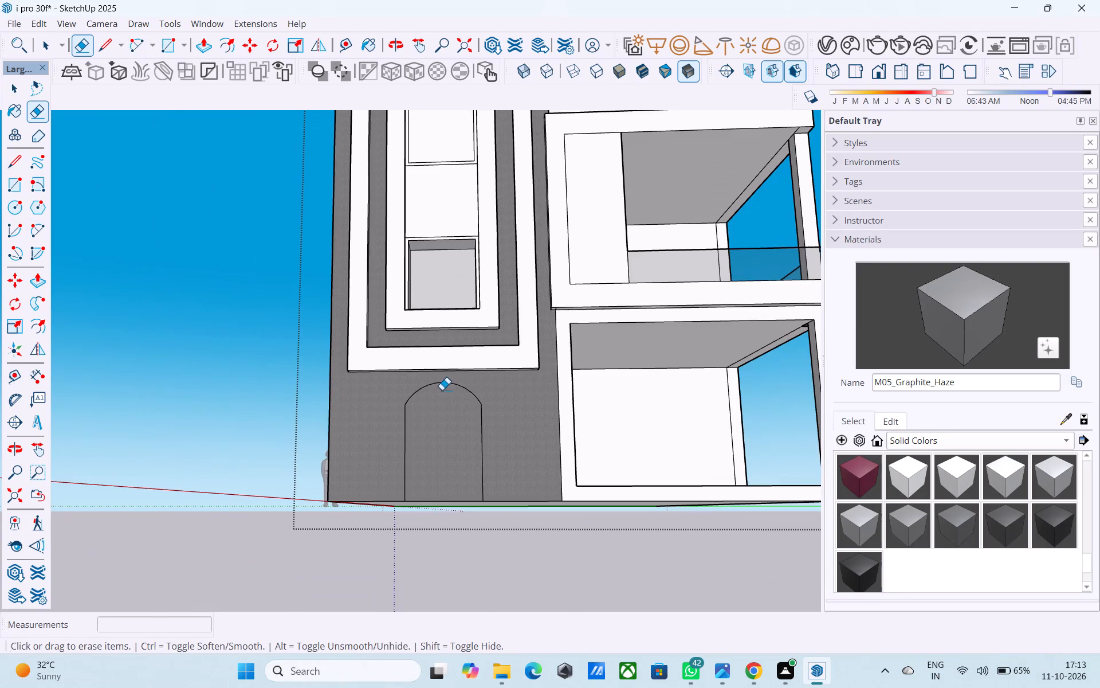
{"action": "middle_click_drag", "start_coordinate": [442, 390], "coordinate": [448, 436]}
{"action": "middle_click_drag", "start_coordinate": [480, 534], "coordinate": [485, 386]}
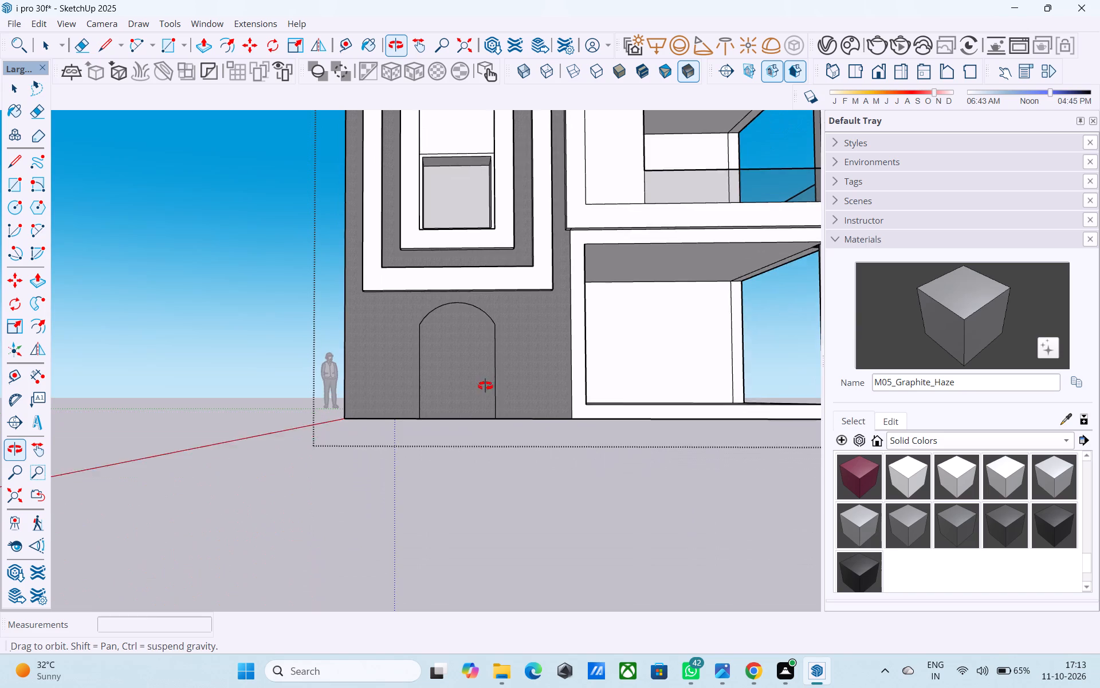
{"action": "middle_click_drag", "start_coordinate": [485, 386], "coordinate": [488, 419]}
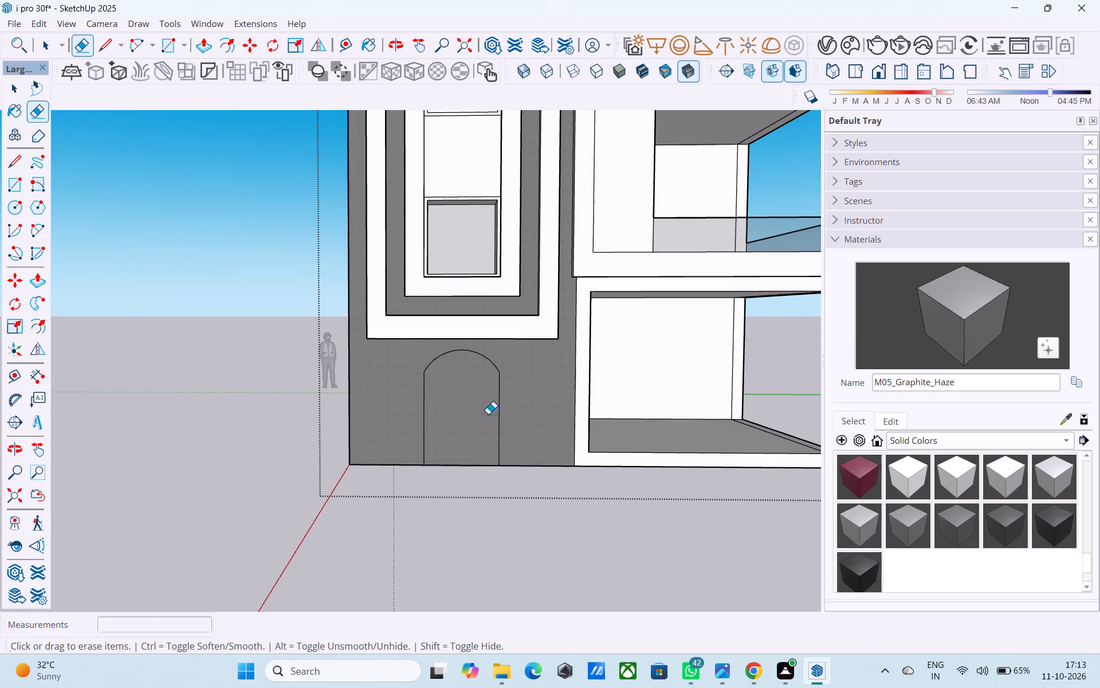
{"action": "key", "text": "space"}
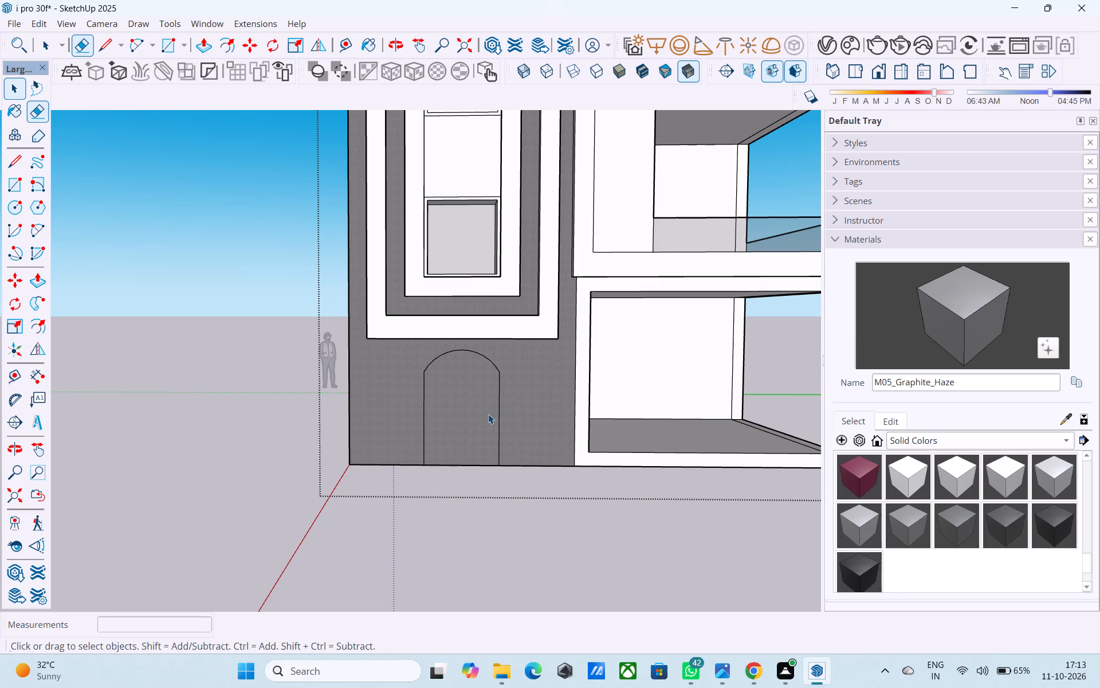
{"action": "scroll", "coordinate": [480, 388], "scroll_direction": "up", "scroll_amount": 6}
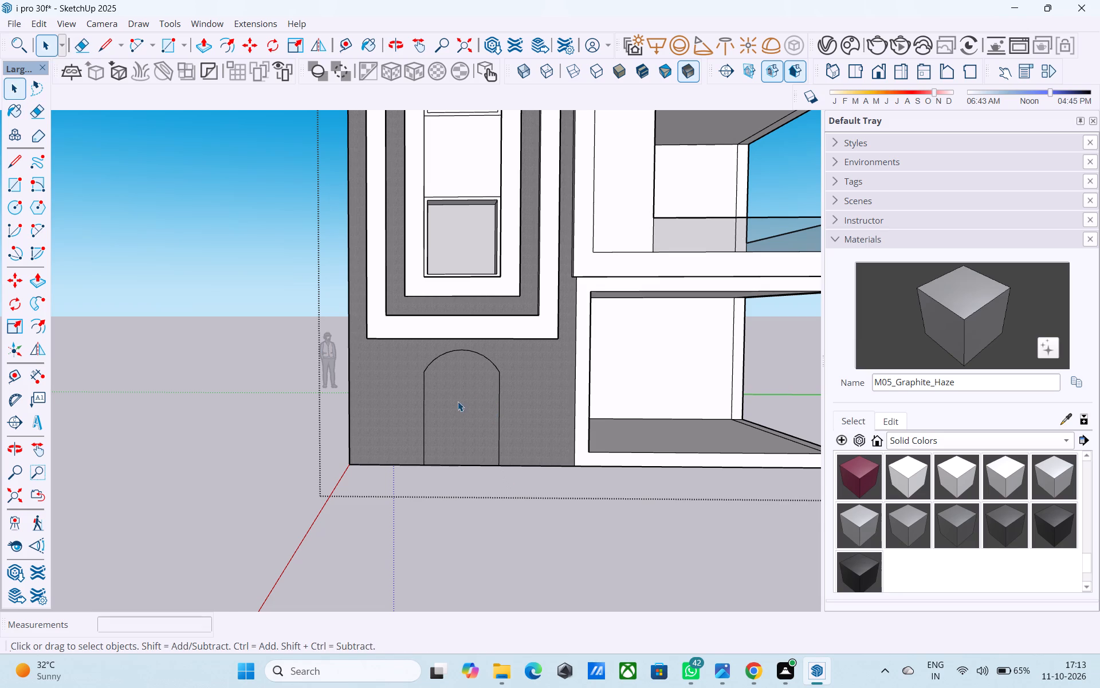
{"action": "left_click", "coordinate": [458, 419]}
{"action": "key", "text": "p"}
{"action": "left_click", "coordinate": [465, 429]}
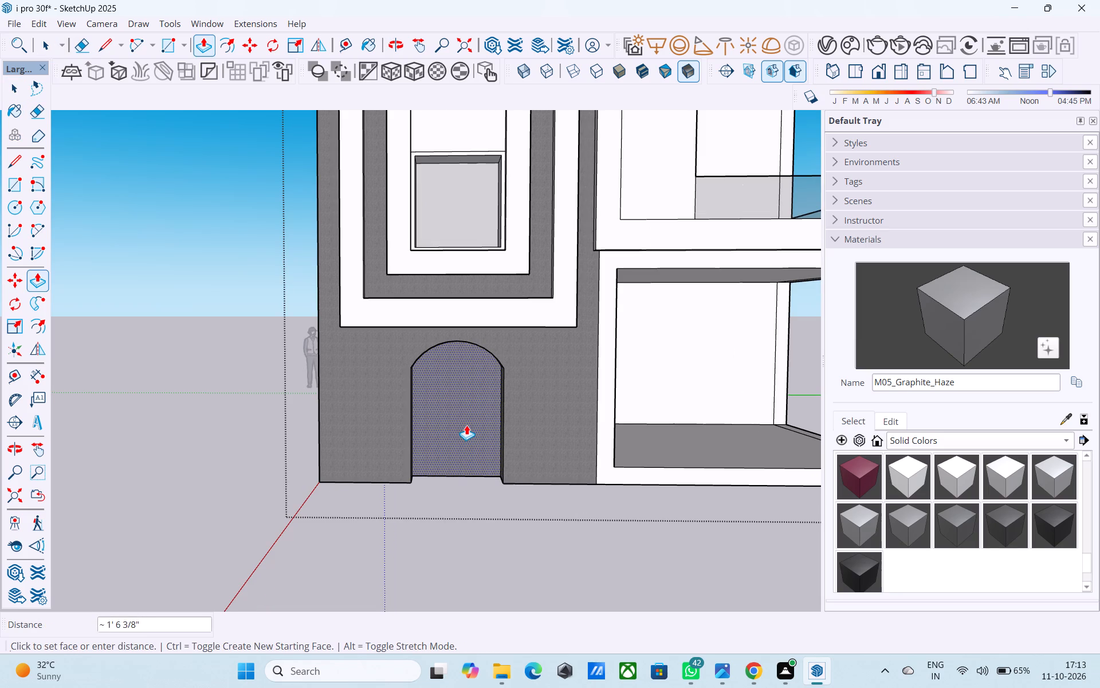
{"action": "type", "text": "9\""}
{"action": "key", "text": "Return"}
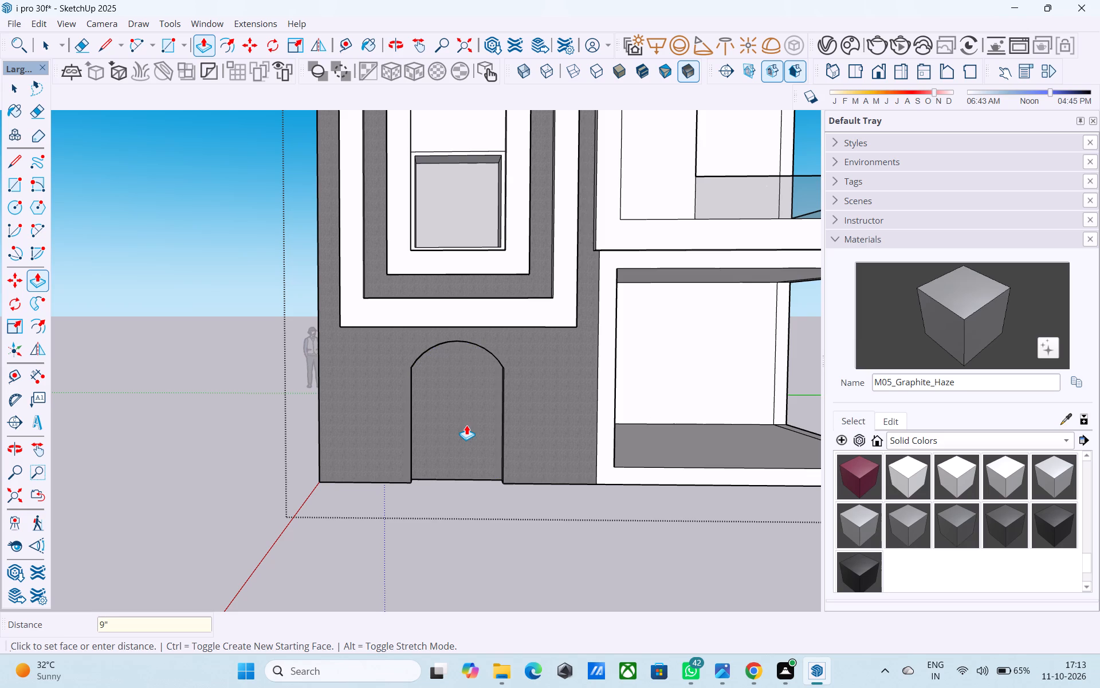
{"action": "type", "text": "4'"}
{"action": "key", "text": "Return"}
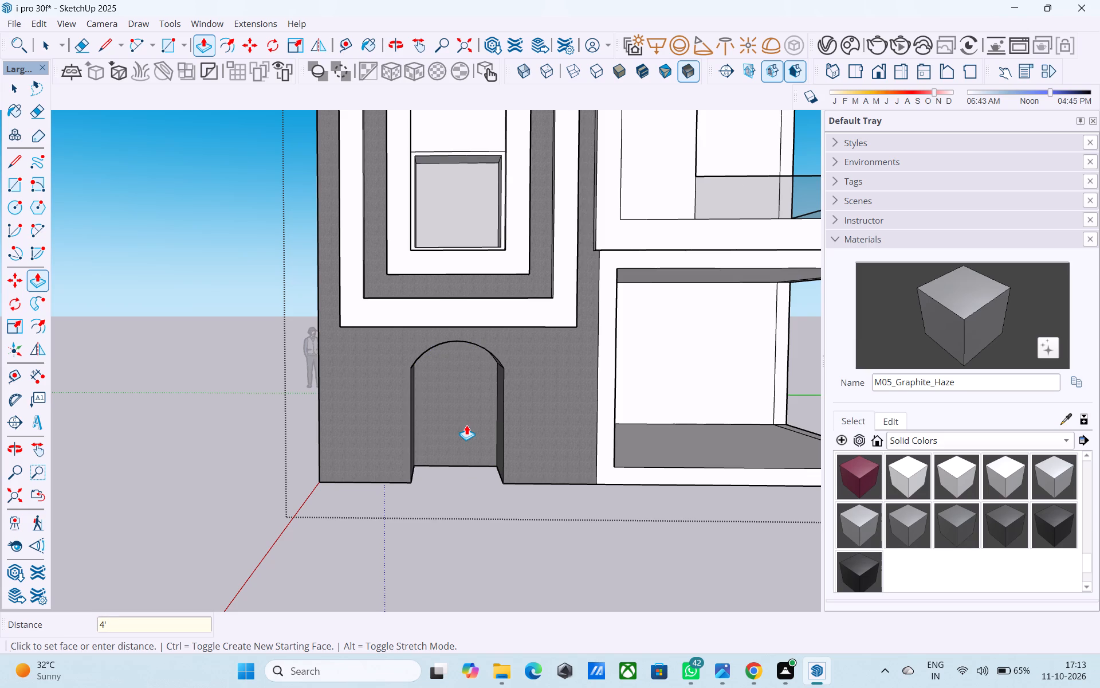
{"action": "type", "text": "3'"}
{"action": "key", "text": "Return"}
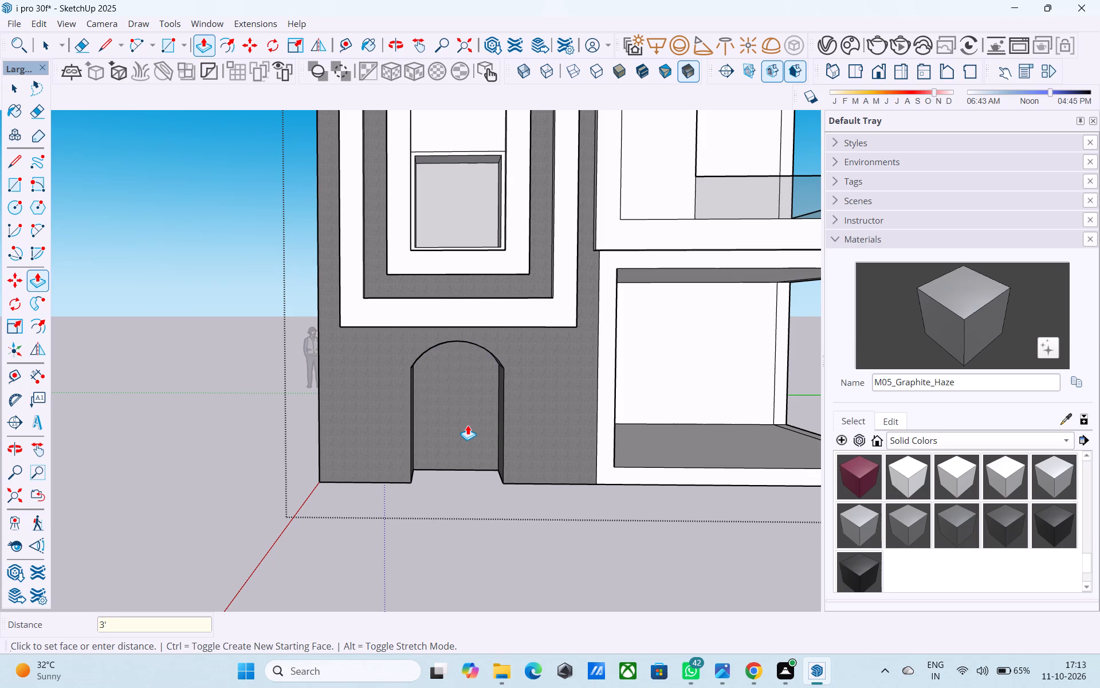
Examine the arched recess and the whole building from several sides.
{"action": "key", "text": "space"}
{"action": "middle_click_drag", "start_coordinate": [456, 431], "coordinate": [398, 468]}
{"action": "scroll", "coordinate": [398, 468], "scroll_direction": "down", "scroll_amount": 3}
{"action": "middle_click_drag", "start_coordinate": [397, 471], "coordinate": [411, 397]}
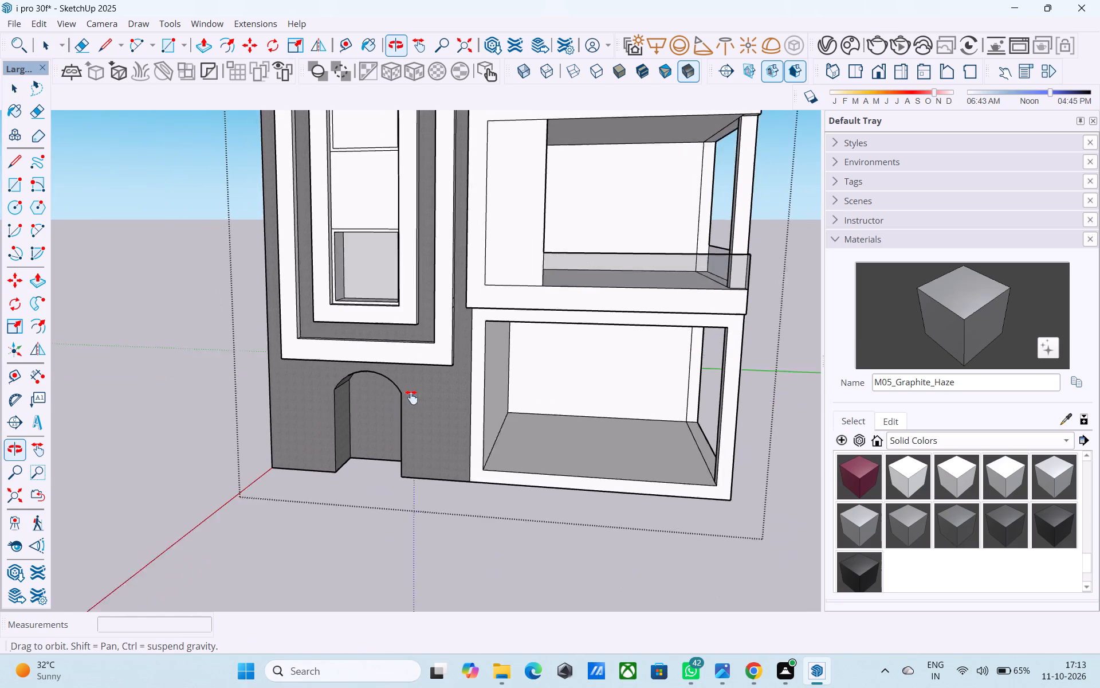
{"action": "middle_click_drag", "start_coordinate": [411, 397], "coordinate": [594, 373]}
{"action": "middle_click_drag", "start_coordinate": [595, 373], "coordinate": [595, 365], "text": "shift"}
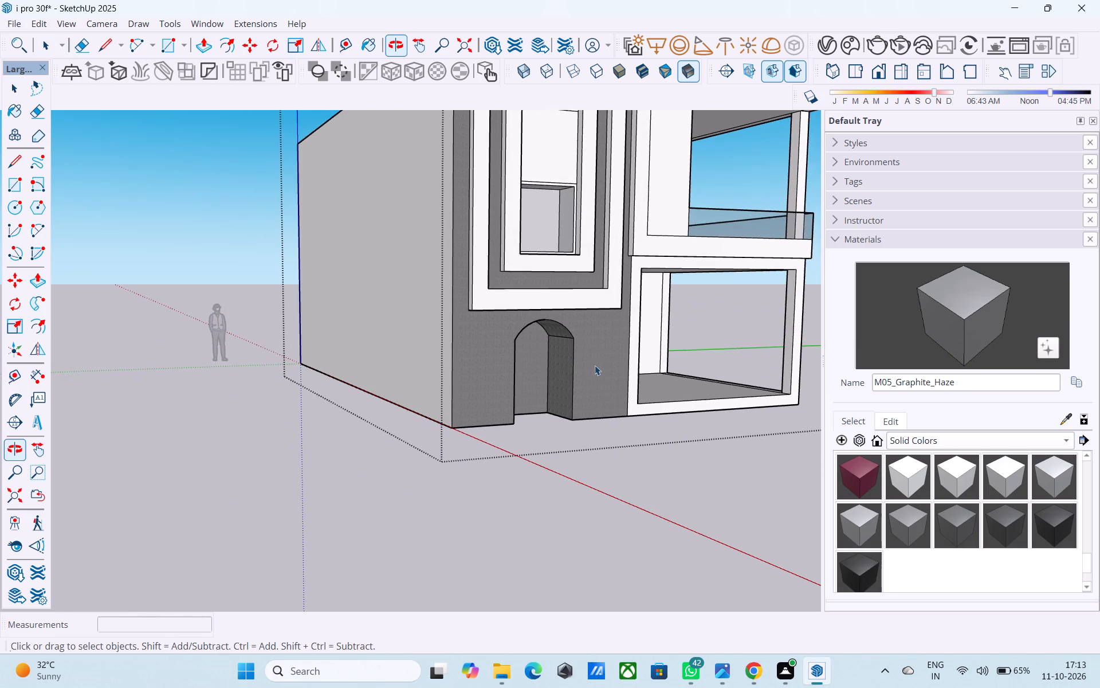
{"action": "scroll", "coordinate": [594, 365], "scroll_direction": "down", "scroll_amount": 3}
{"action": "middle_click_drag", "start_coordinate": [594, 365], "coordinate": [477, 467]}
{"action": "scroll", "coordinate": [472, 465], "scroll_direction": "down", "scroll_amount": 4}
{"action": "middle_click_drag", "start_coordinate": [472, 464], "coordinate": [458, 455], "text": "shift"}
{"action": "middle_click_drag", "start_coordinate": [439, 498], "coordinate": [465, 460]}
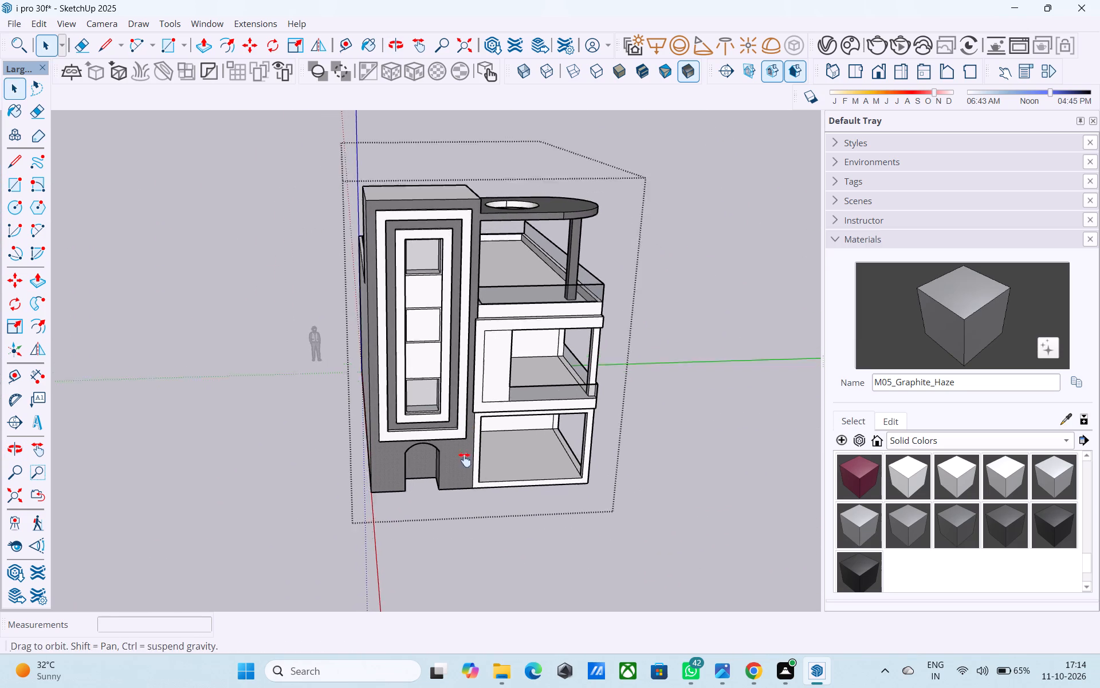
{"action": "middle_click_drag", "start_coordinate": [465, 460], "coordinate": [467, 454]}
{"action": "scroll", "coordinate": [445, 475], "scroll_direction": "up", "scroll_amount": 10}
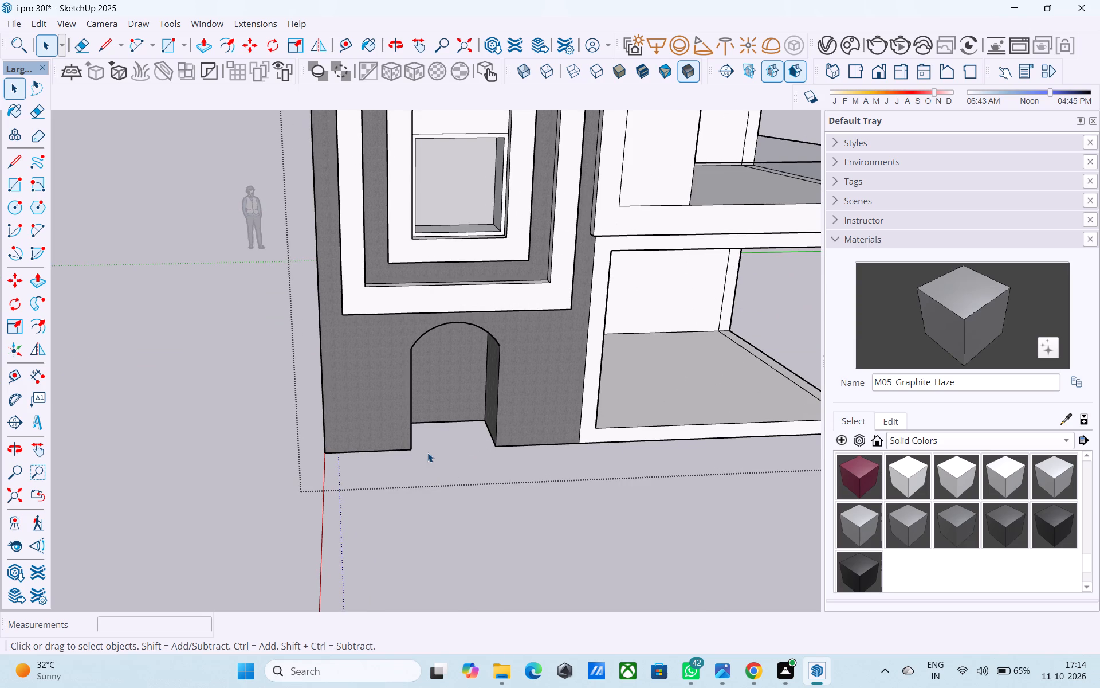
{"action": "middle_click_drag", "start_coordinate": [421, 454], "coordinate": [406, 455]}
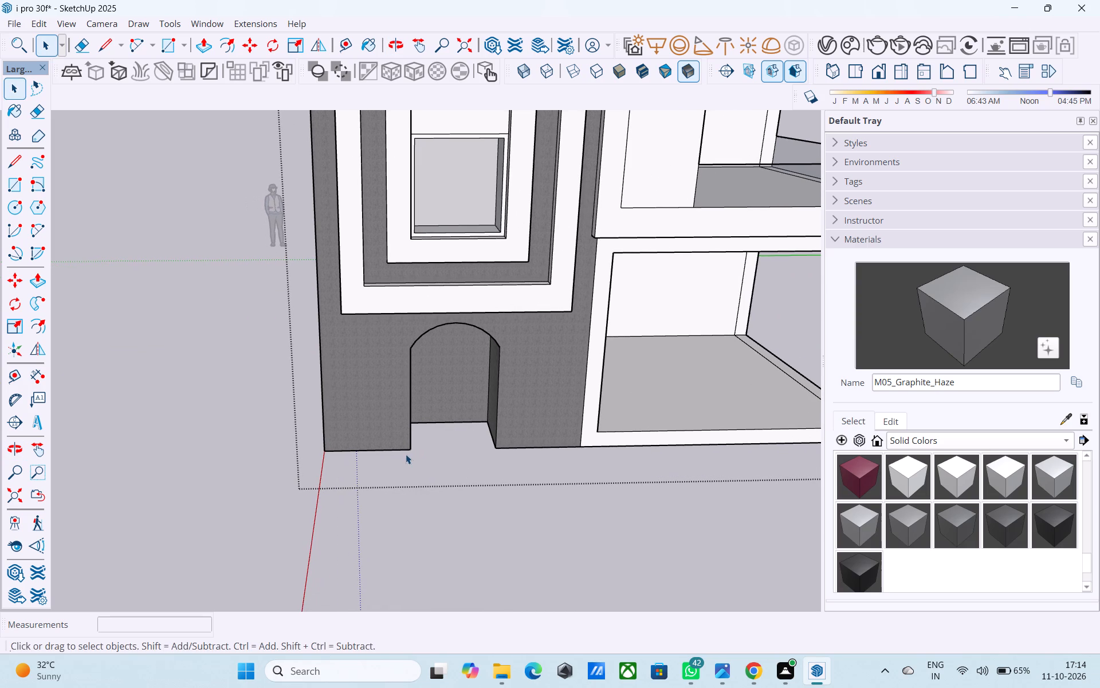
{"action": "scroll", "coordinate": [406, 453], "scroll_direction": "down", "scroll_amount": 4}
{"action": "middle_click_drag", "start_coordinate": [406, 453], "coordinate": [429, 447], "text": "shift"}
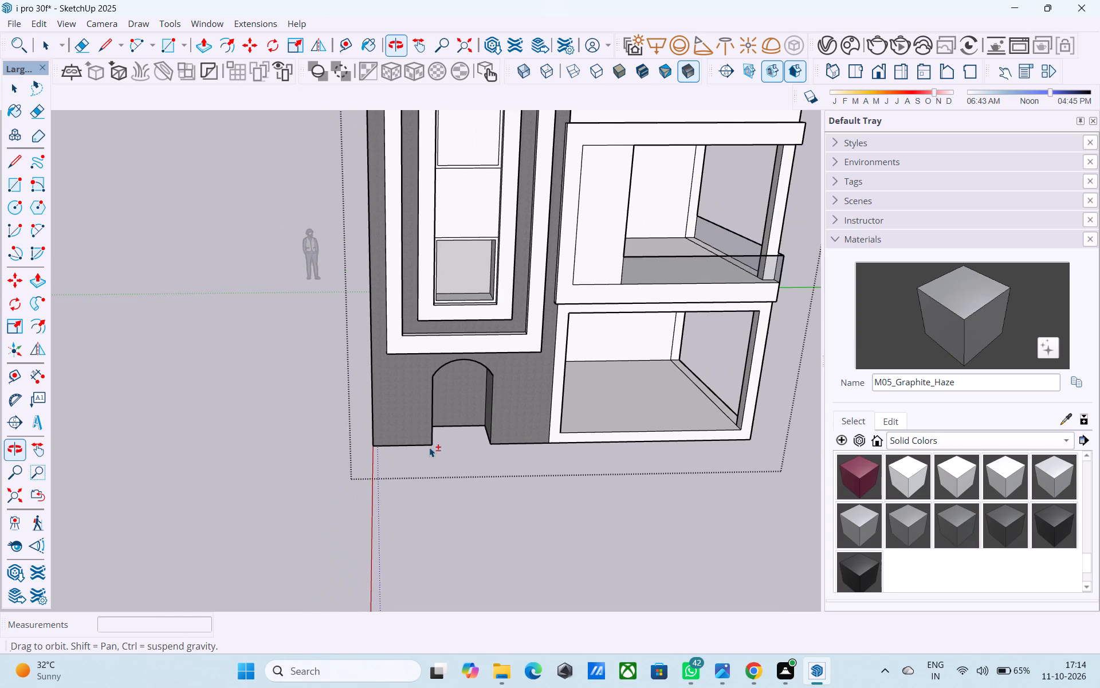
Draw a line across the bottom front of the arched recess to close its floor, and delete the face covering the opening.
{"action": "scroll", "coordinate": [429, 447], "scroll_direction": "up", "scroll_amount": 4}
{"action": "key", "text": "l"}
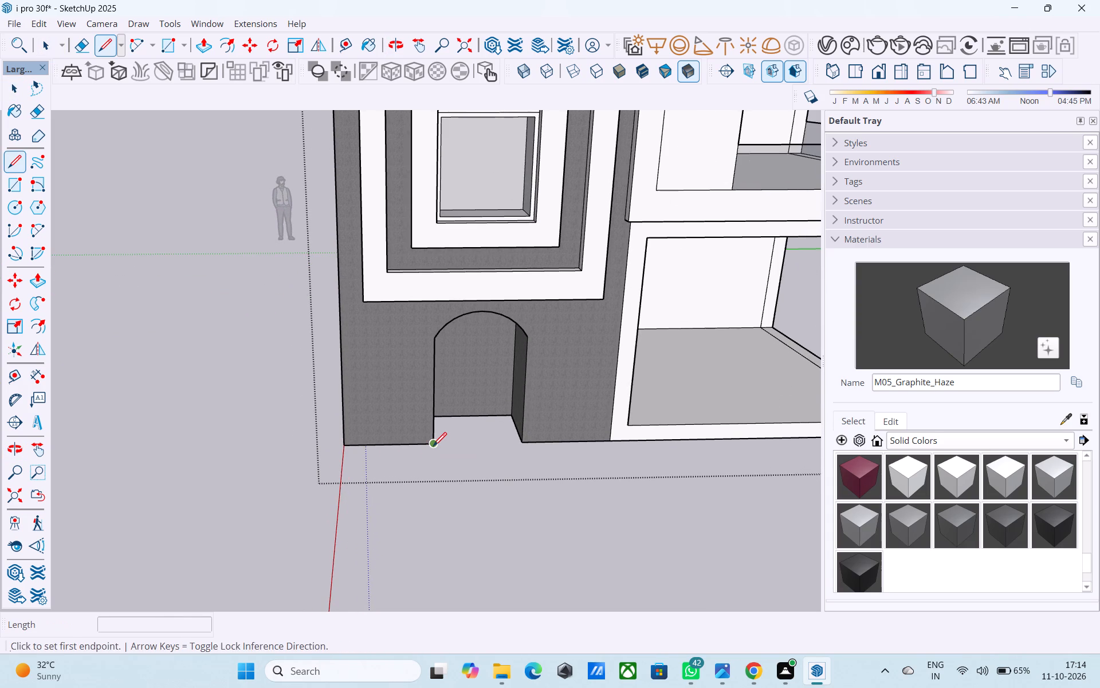
{"action": "left_click", "coordinate": [433, 447]}
{"action": "left_click", "coordinate": [521, 444]}
{"action": "key", "text": "space"}
{"action": "left_click", "coordinate": [505, 418]}
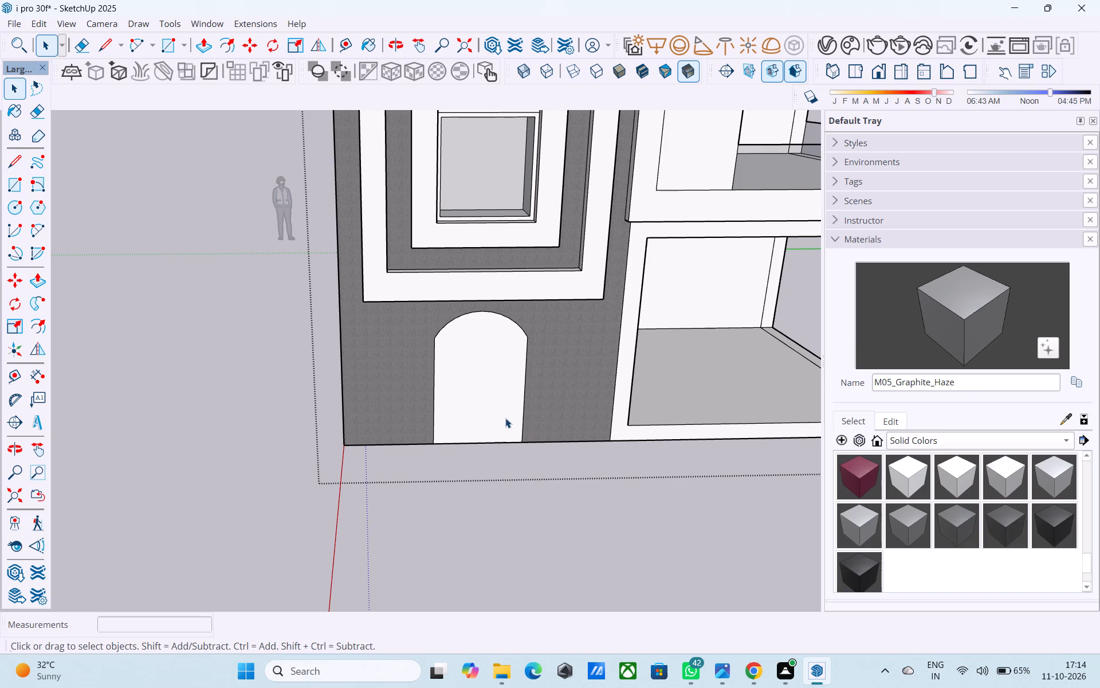
{"action": "key", "text": "Delete"}
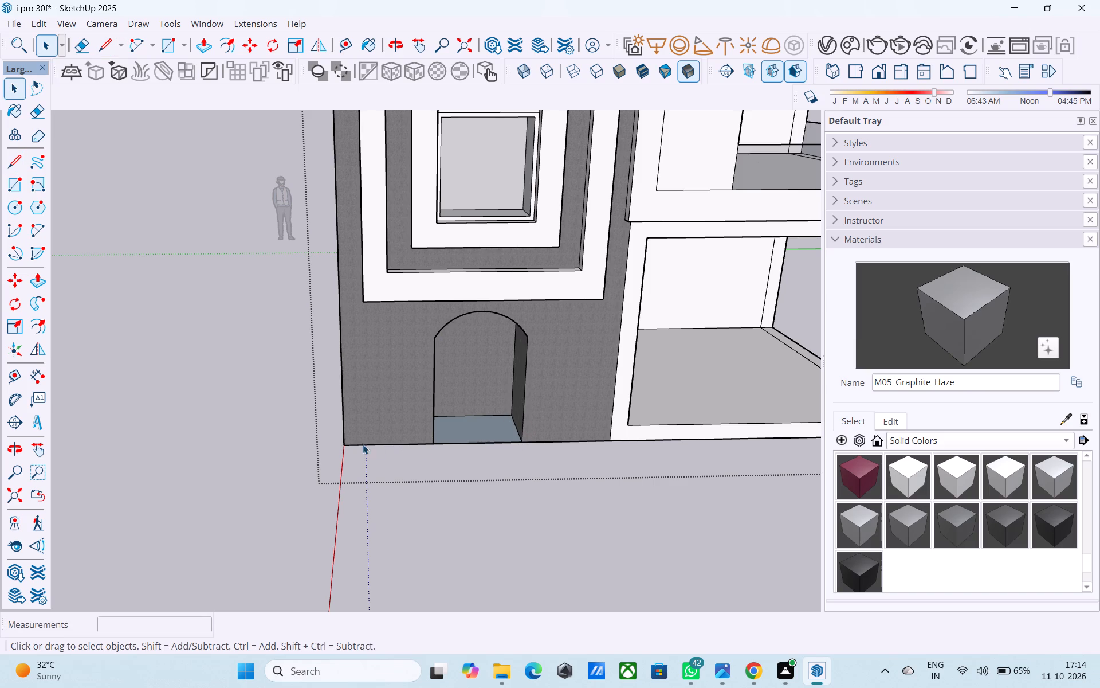
Draw a ground-level rectangle of about 11' 4" by 3' 6" in front of the tower, starting at its outer base corner.
{"action": "key", "text": "r"}
{"action": "left_click", "coordinate": [347, 447]}
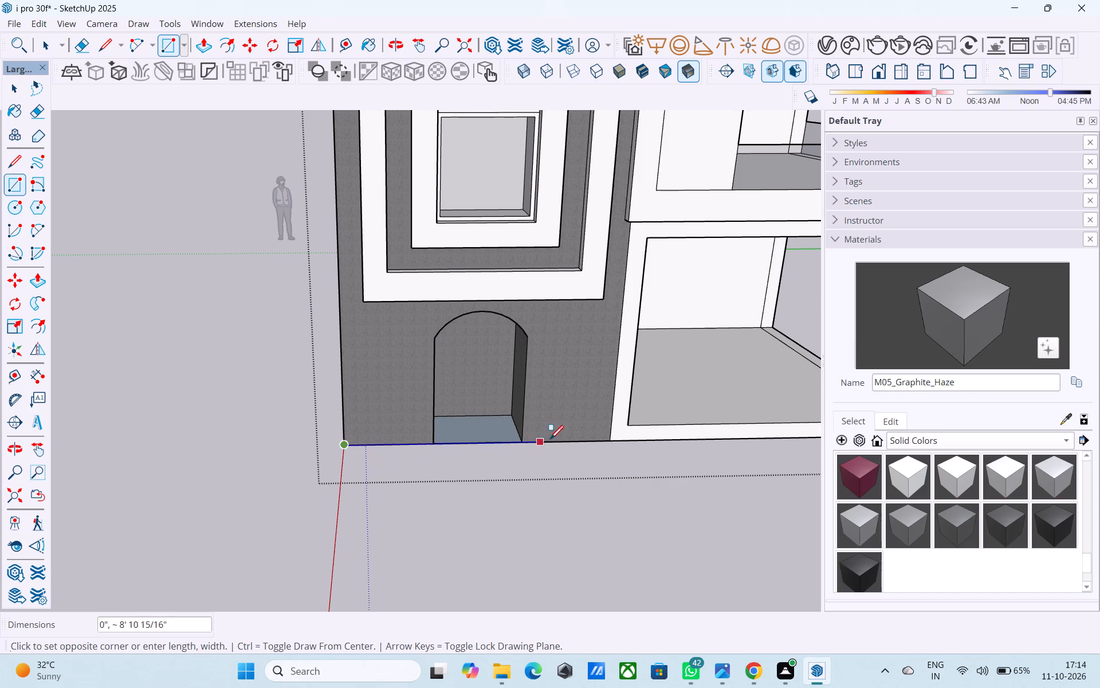
{"action": "left_click", "coordinate": [617, 479]}
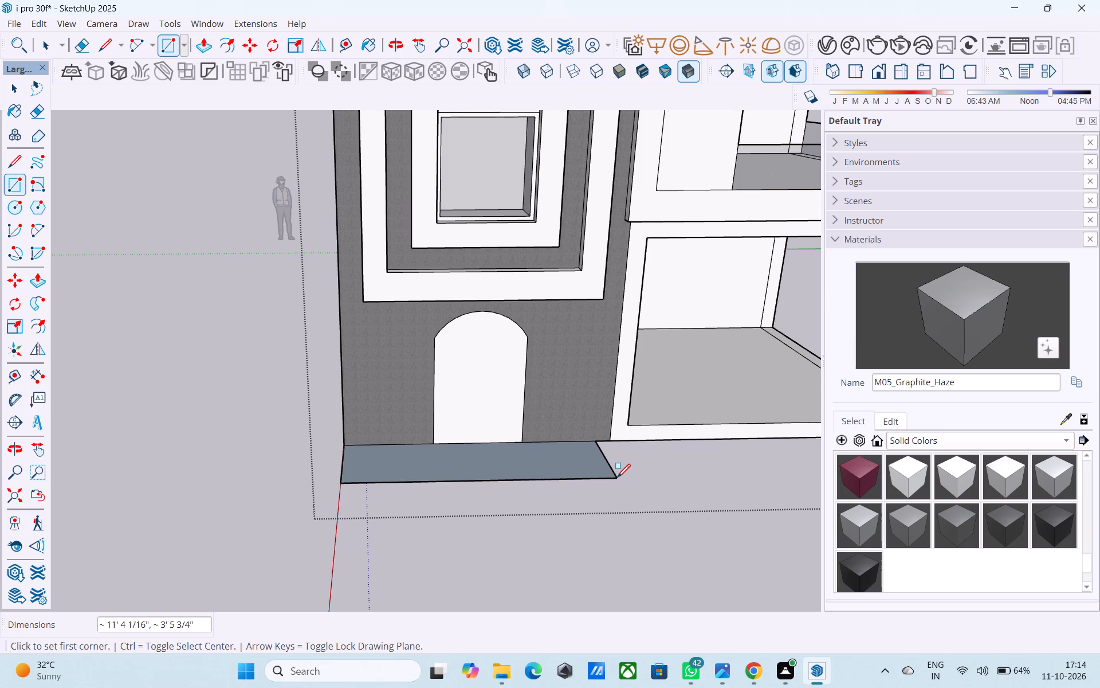
Delete the face covering the arched opening again.
{"action": "key", "text": "space"}
{"action": "left_click", "coordinate": [486, 408]}
{"action": "key", "text": "Delete"}
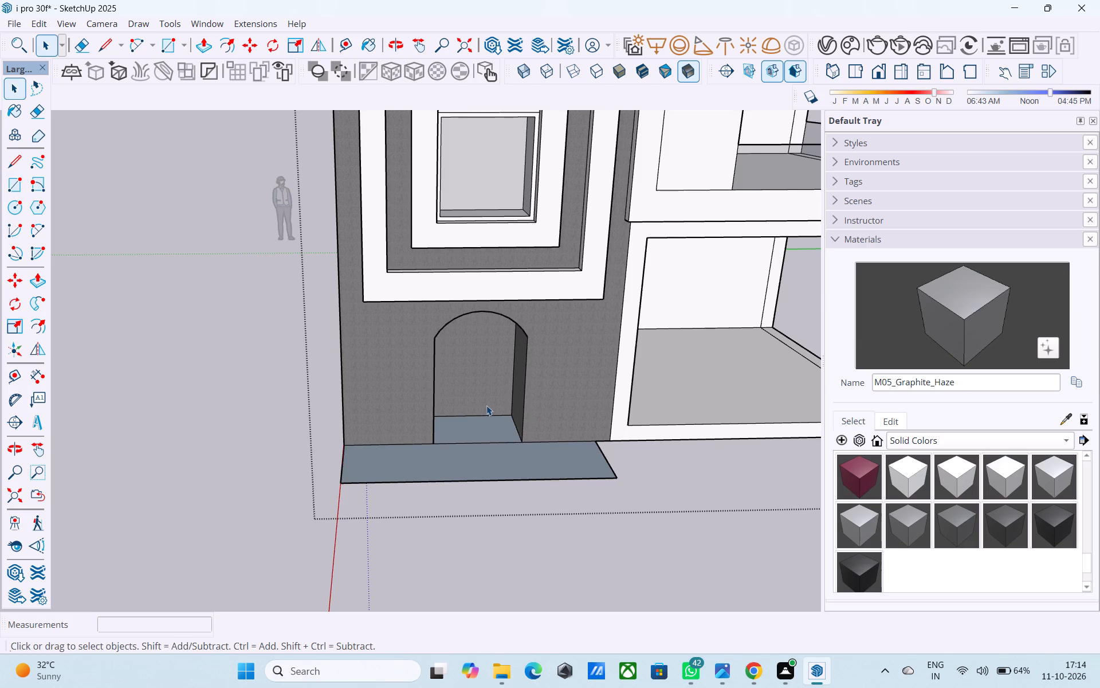
Extrude the rectangle in front of the tower 1' upward to form an entrance platform.
{"action": "left_click", "coordinate": [419, 460]}
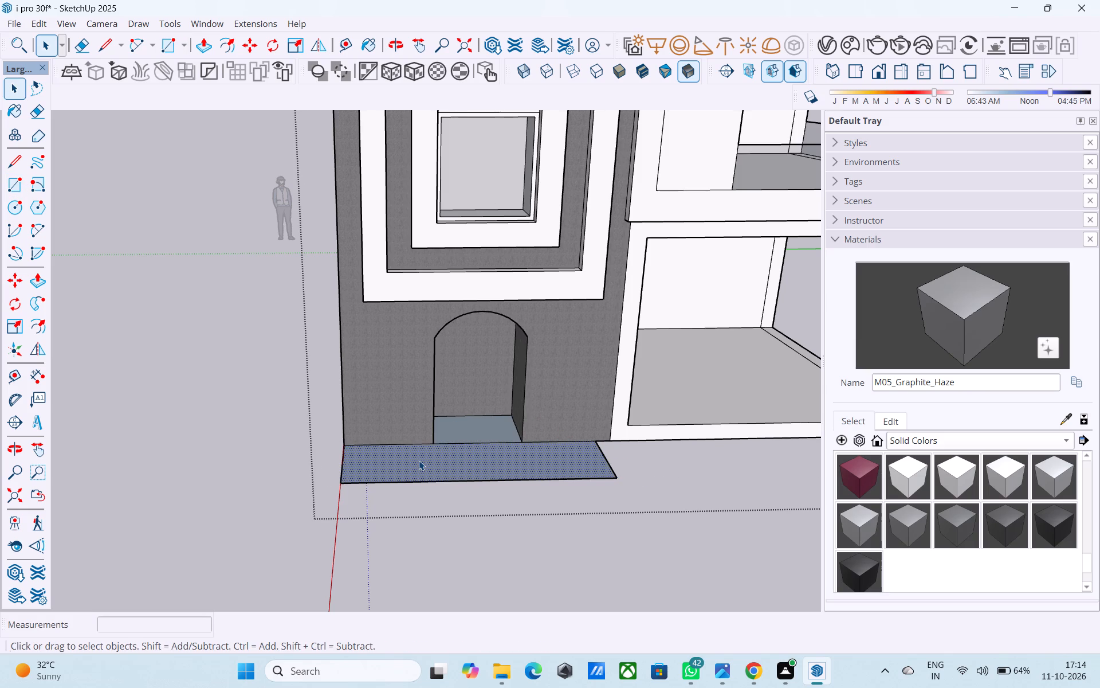
{"action": "key", "text": "p"}
{"action": "left_click", "coordinate": [419, 460]}
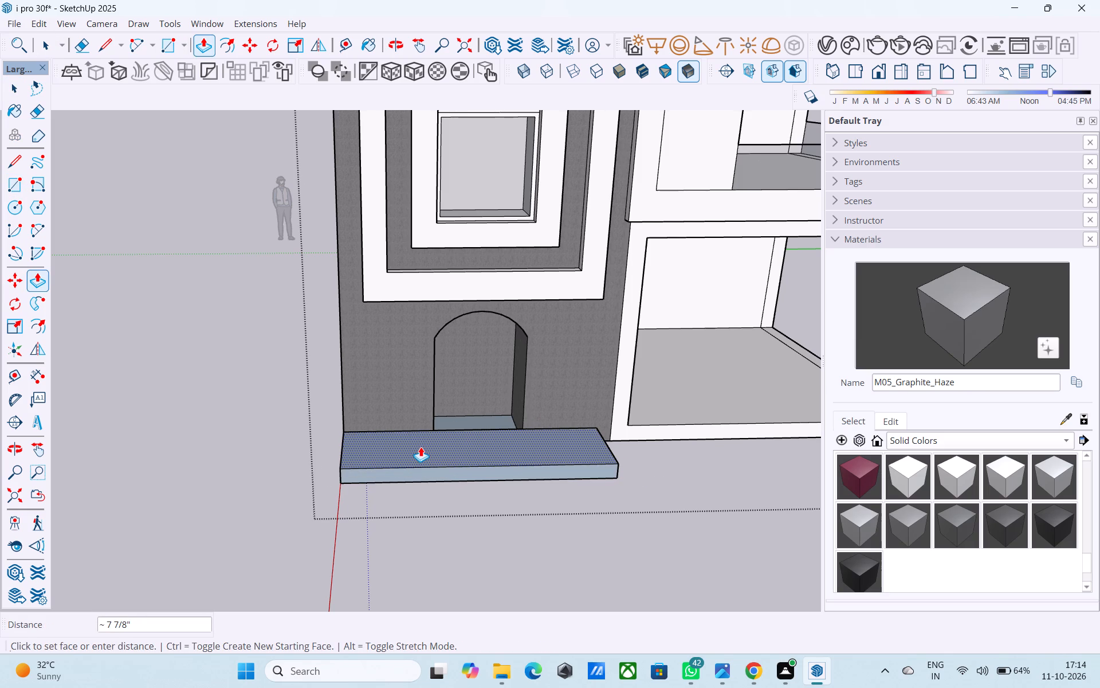
{"action": "type", "text": "2'"}
{"action": "key", "text": "Return"}
{"action": "type", "text": "1'"}
{"action": "key", "text": "Return"}
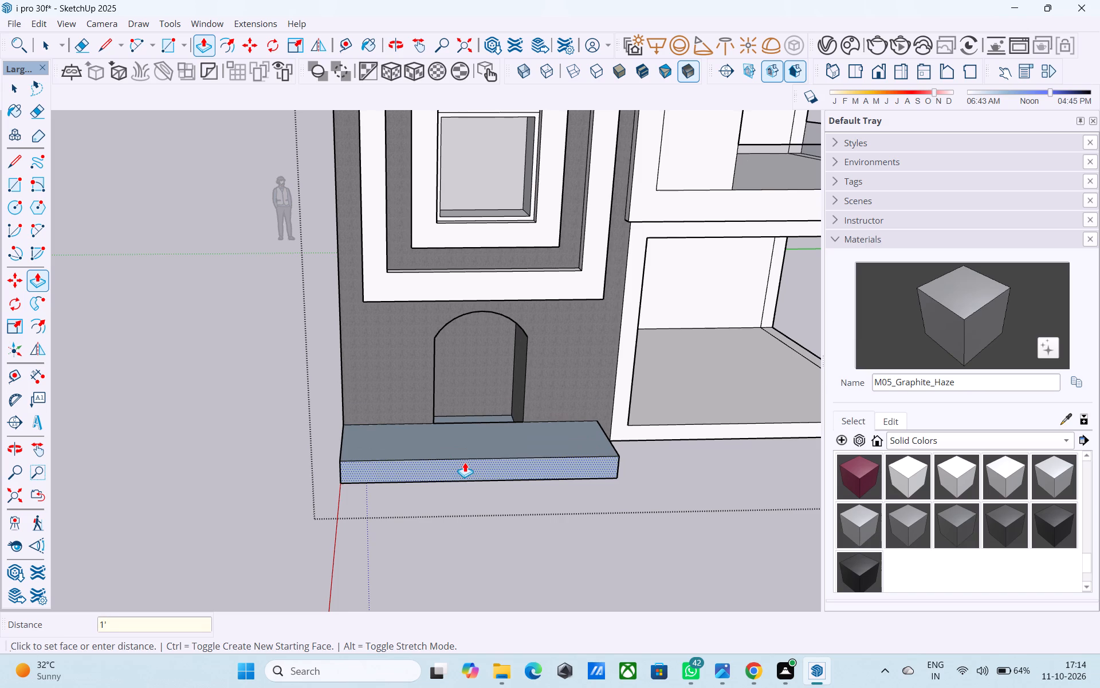
Reverse the front, top and outer end faces of the entrance platform.
{"action": "key", "text": "space"}
{"action": "left_click", "coordinate": [458, 467]}
{"action": "right_click_drag", "start_coordinate": [458, 467], "coordinate": [453, 467]}
{"action": "left_click", "coordinate": [505, 318]}
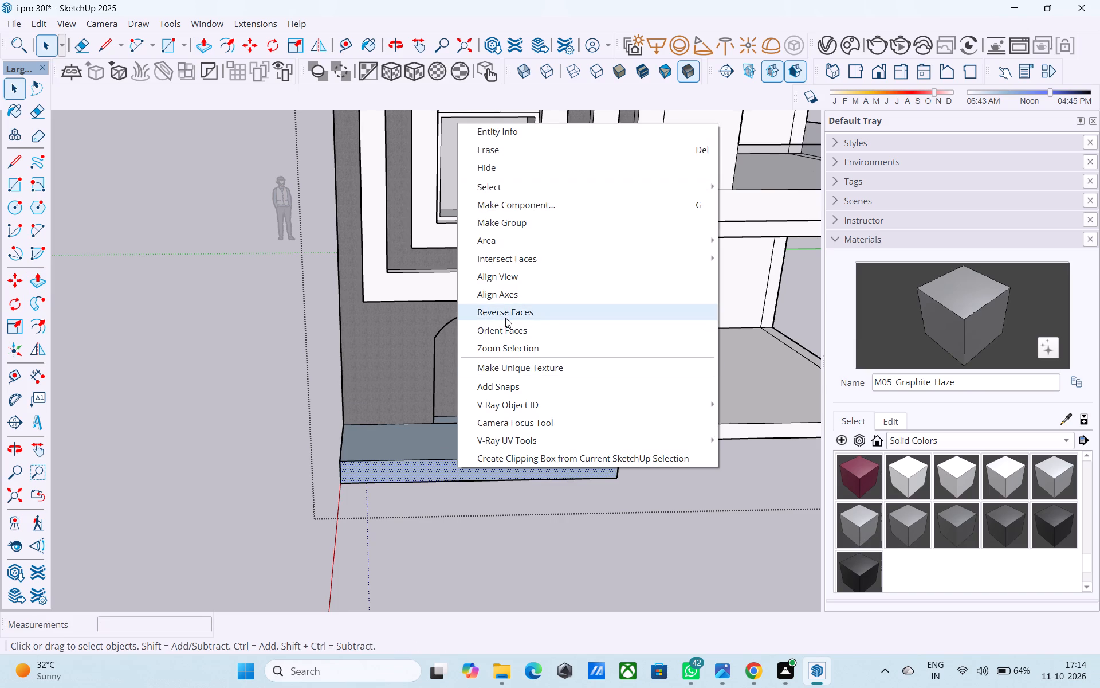
{"action": "left_click", "coordinate": [425, 455]}
{"action": "right_click", "coordinate": [425, 451]}
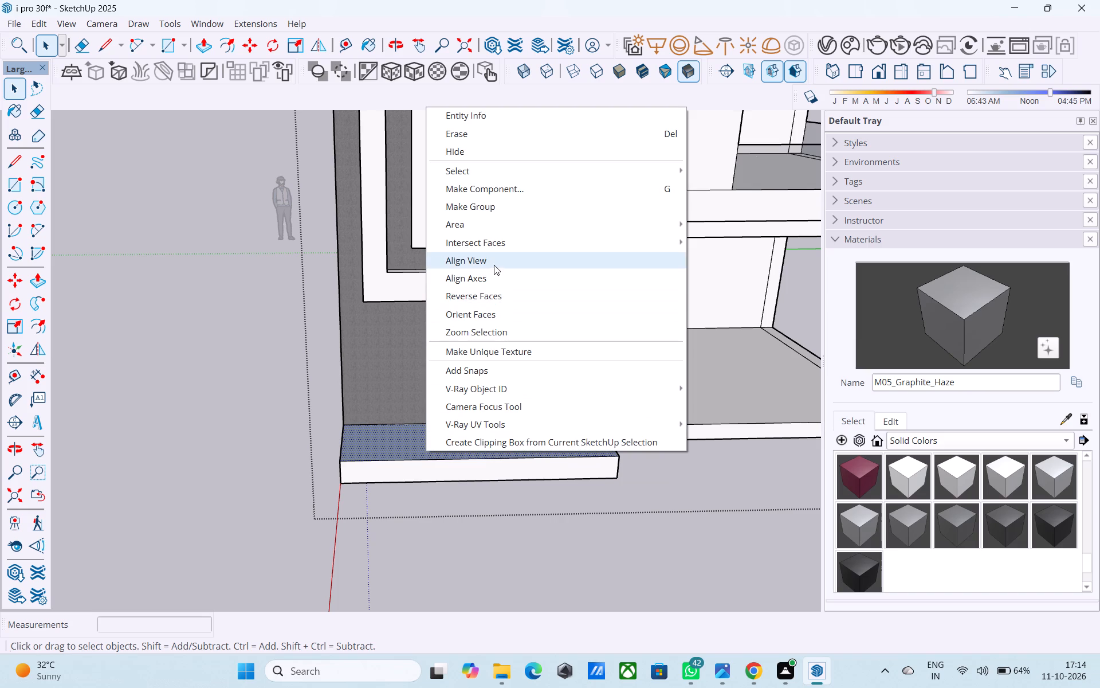
{"action": "left_click", "coordinate": [497, 295]}
{"action": "middle_click_drag", "start_coordinate": [378, 446], "coordinate": [488, 429]}
{"action": "scroll", "coordinate": [371, 500], "scroll_direction": "up", "scroll_amount": 3}
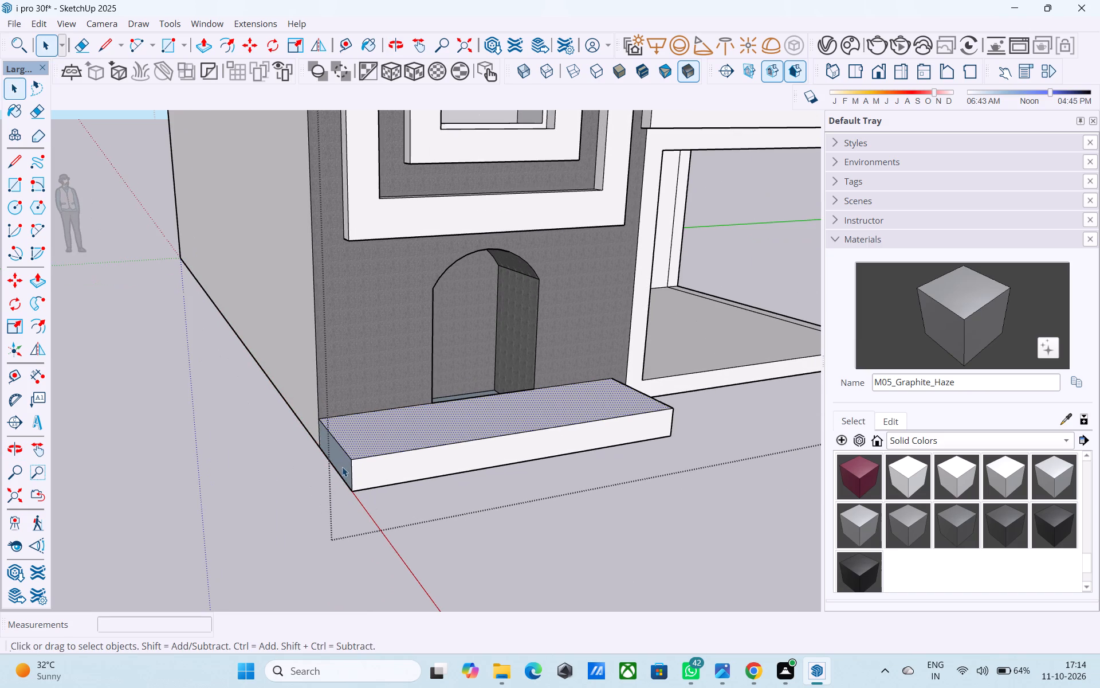
{"action": "left_click", "coordinate": [343, 466]}
{"action": "right_click", "coordinate": [346, 465]}
{"action": "left_click", "coordinate": [430, 309]}
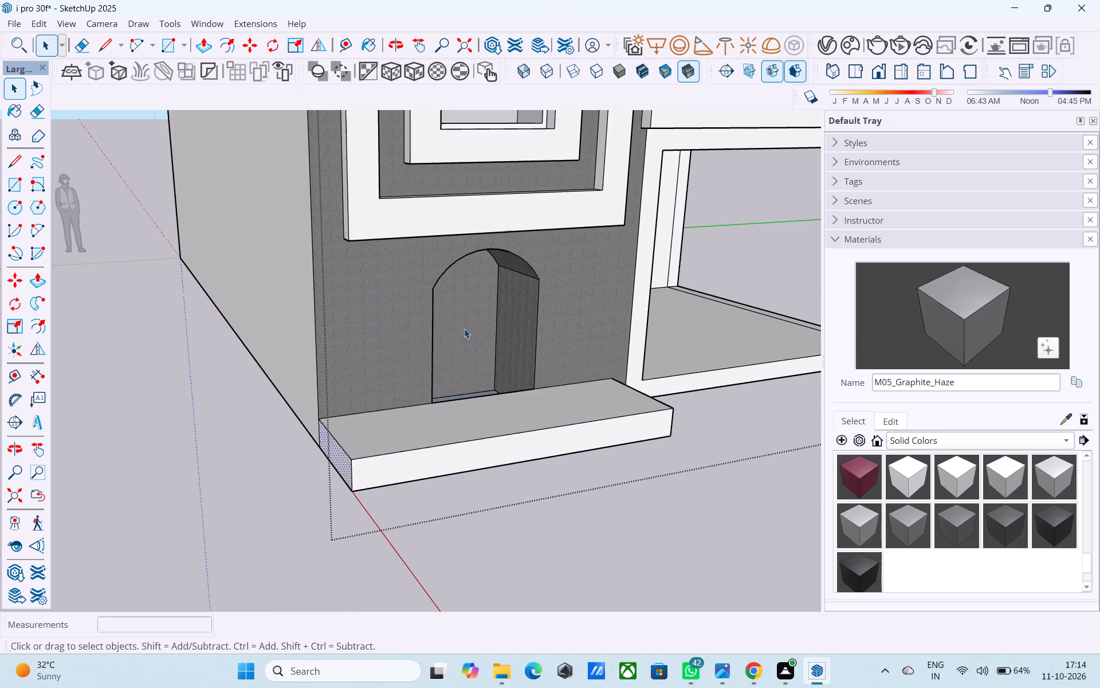
Reverse the end face of the entrance platform on the side toward the open ground-floor bay.
{"action": "middle_click_drag", "start_coordinate": [580, 365], "coordinate": [174, 320]}
{"action": "scroll", "coordinate": [143, 310], "scroll_direction": "down", "scroll_amount": 5}
{"action": "scroll", "coordinate": [522, 509], "scroll_direction": "up", "scroll_amount": 3}
{"action": "left_click", "coordinate": [492, 455]}
{"action": "right_click", "coordinate": [492, 455]}
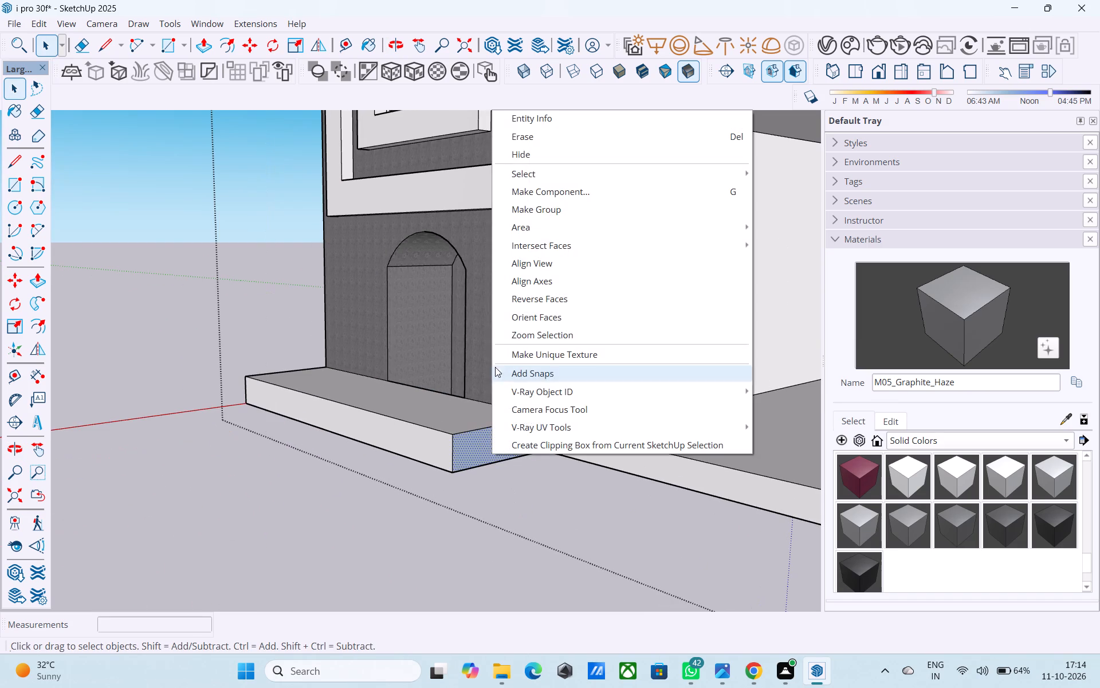
{"action": "left_click", "coordinate": [525, 296]}
Draw two lines across the platform top, from the arch opening's base corners to the platform's front edge.
{"action": "middle_click_drag", "start_coordinate": [425, 411], "coordinate": [656, 511]}
{"action": "scroll", "coordinate": [658, 501], "scroll_direction": "down", "scroll_amount": 4}
{"action": "middle_click_drag", "start_coordinate": [658, 500], "coordinate": [650, 531]}
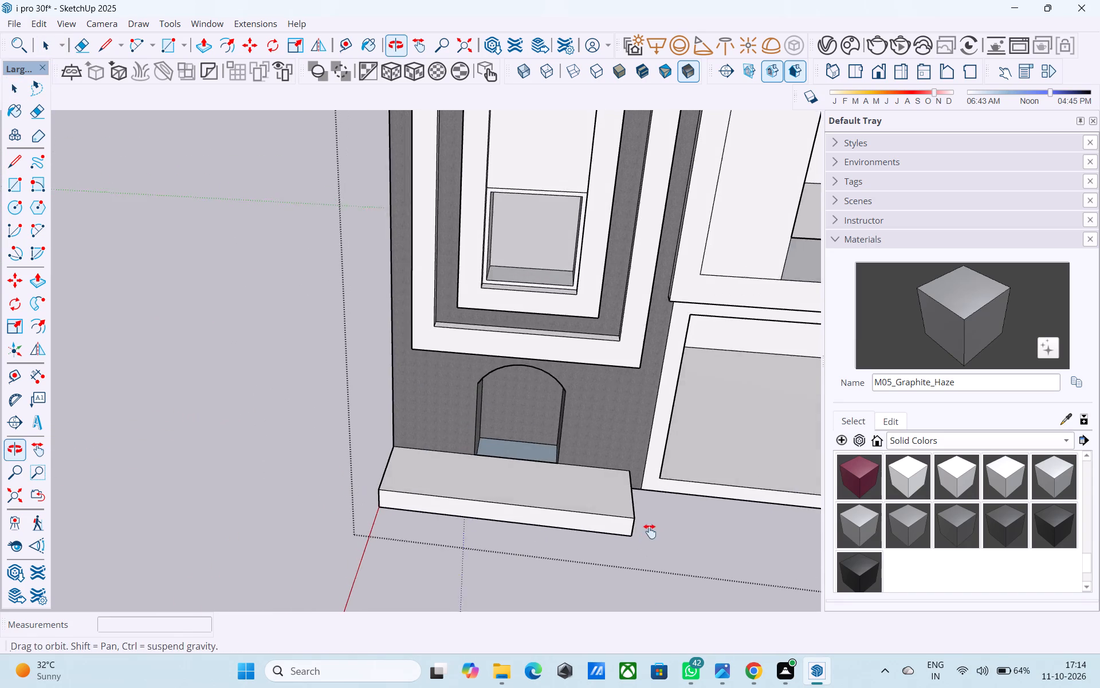
{"action": "middle_click_drag", "start_coordinate": [650, 531], "coordinate": [649, 532]}
{"action": "middle_click_drag", "start_coordinate": [551, 468], "coordinate": [476, 397]}
{"action": "middle_click_drag", "start_coordinate": [493, 419], "coordinate": [619, 472]}
{"action": "key", "text": "l"}
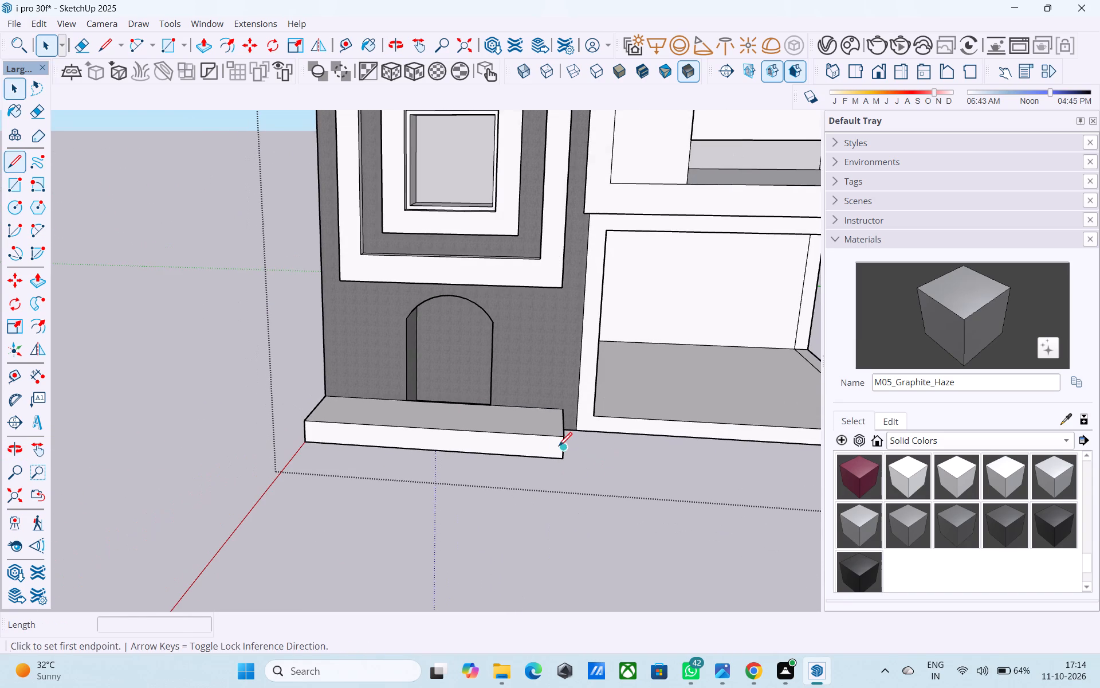
{"action": "scroll", "coordinate": [559, 447], "scroll_direction": "up", "scroll_amount": 5}
{"action": "left_click", "coordinate": [460, 384]}
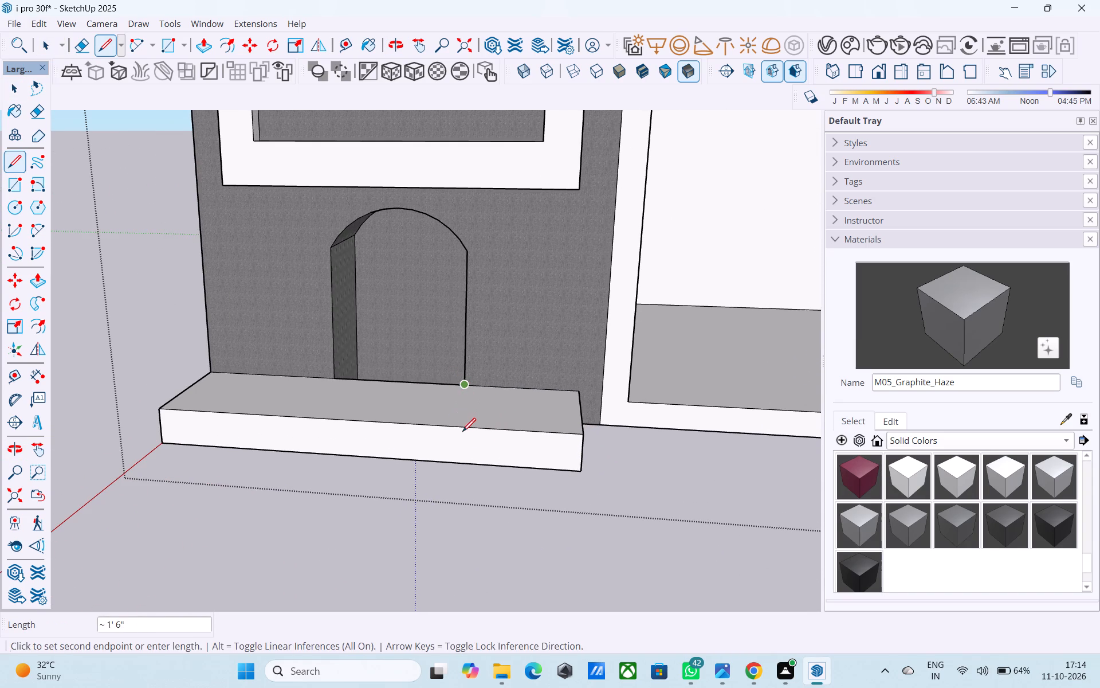
{"action": "left_click", "coordinate": [457, 429]}
{"action": "left_click", "coordinate": [335, 374]}
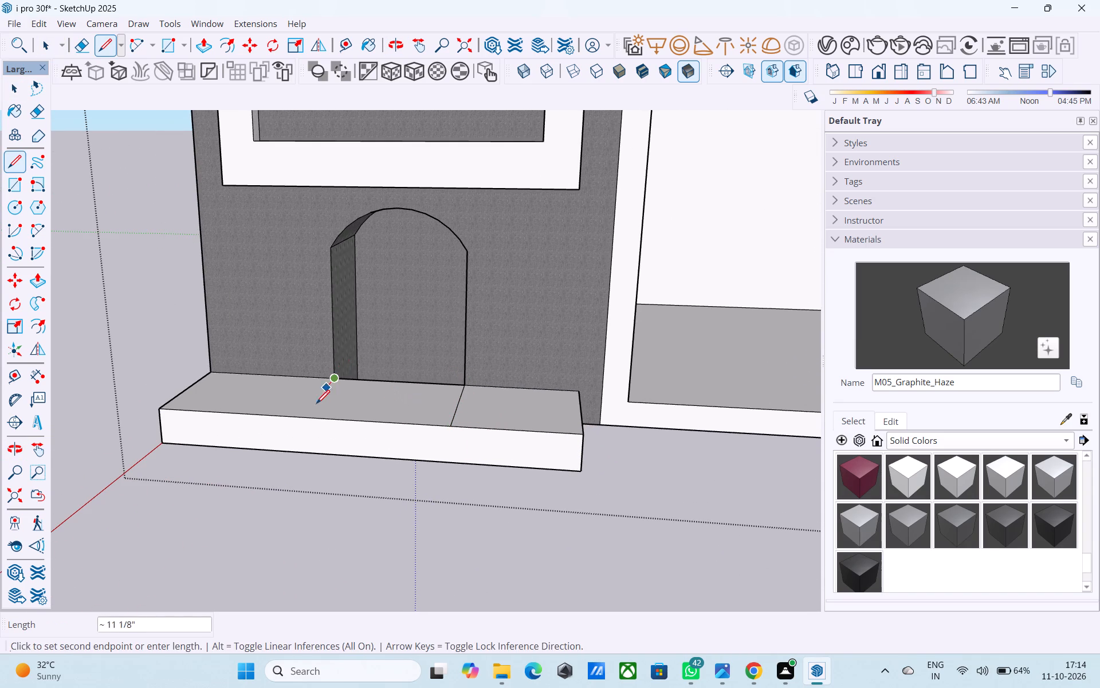
{"action": "left_click", "coordinate": [301, 420]}
{"action": "key", "text": "space"}
Push the middle section of the platform in front of the arch down to ground level.
{"action": "left_click", "coordinate": [390, 406]}
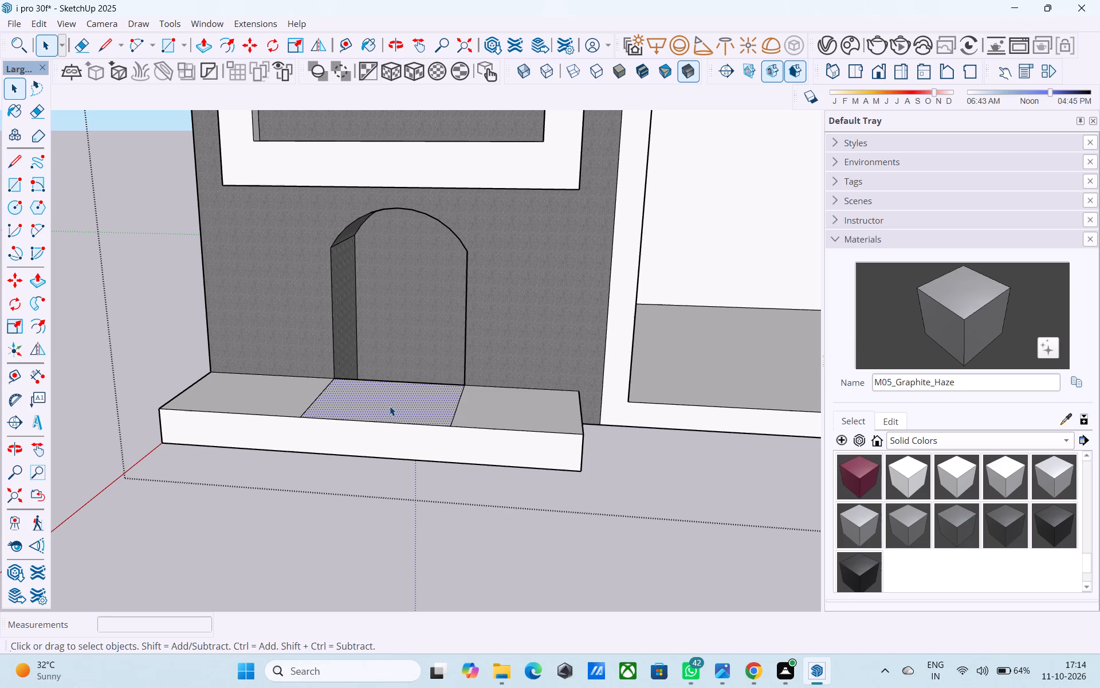
{"action": "key", "text": "p"}
{"action": "left_click", "coordinate": [391, 406]}
{"action": "left_click", "coordinate": [405, 475]}
{"action": "middle_click_drag", "start_coordinate": [399, 473], "coordinate": [477, 479]}
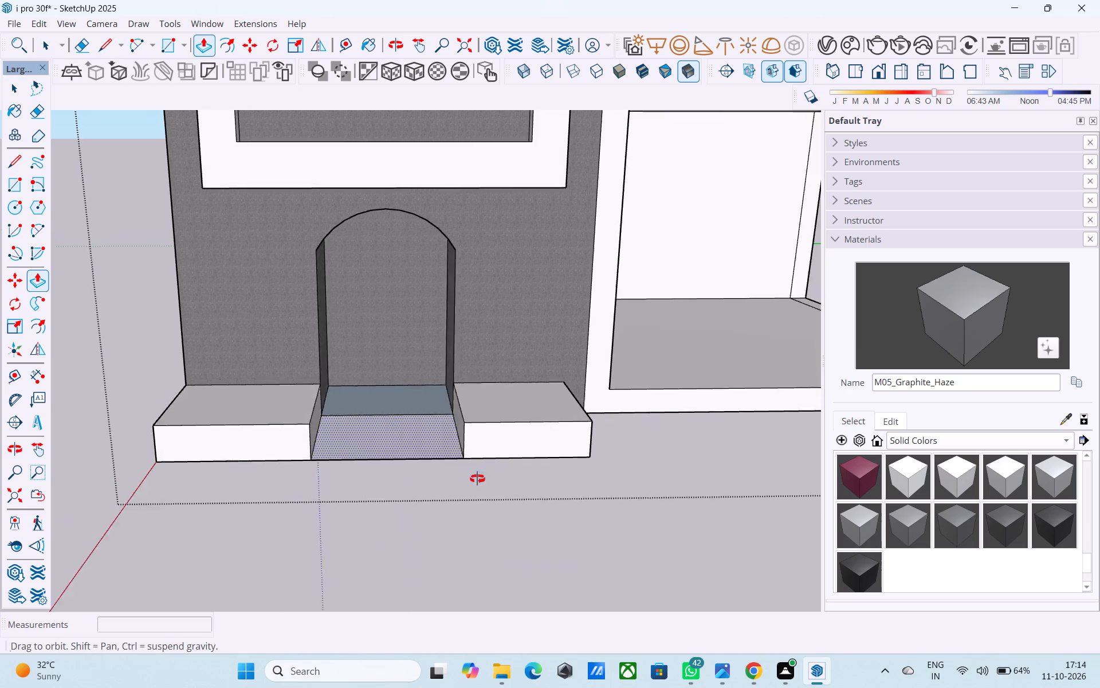
Reverse the floor face inside the arched recess.
{"action": "middle_click_drag", "start_coordinate": [477, 479], "coordinate": [538, 573]}
{"action": "key", "text": "space"}
{"action": "left_click", "coordinate": [369, 376]}
{"action": "right_click", "coordinate": [369, 376]}
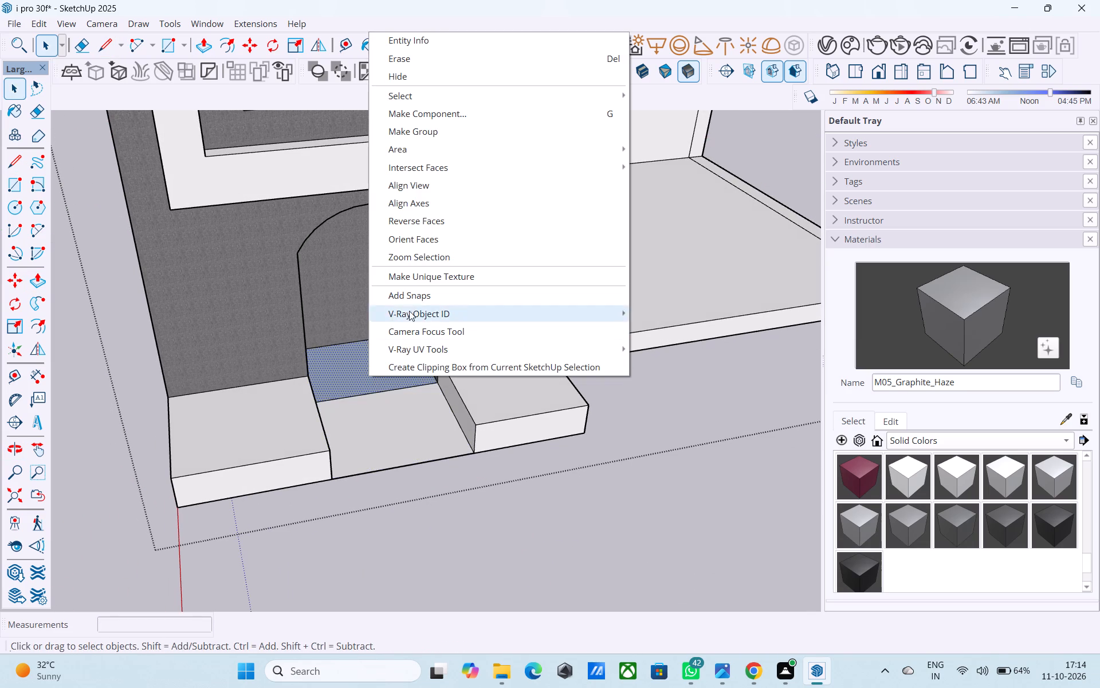
{"action": "left_click", "coordinate": [415, 227]}
Erase the edge dividing the recess floor from the passage floor between the two platform blocks.
{"action": "key", "text": "e"}
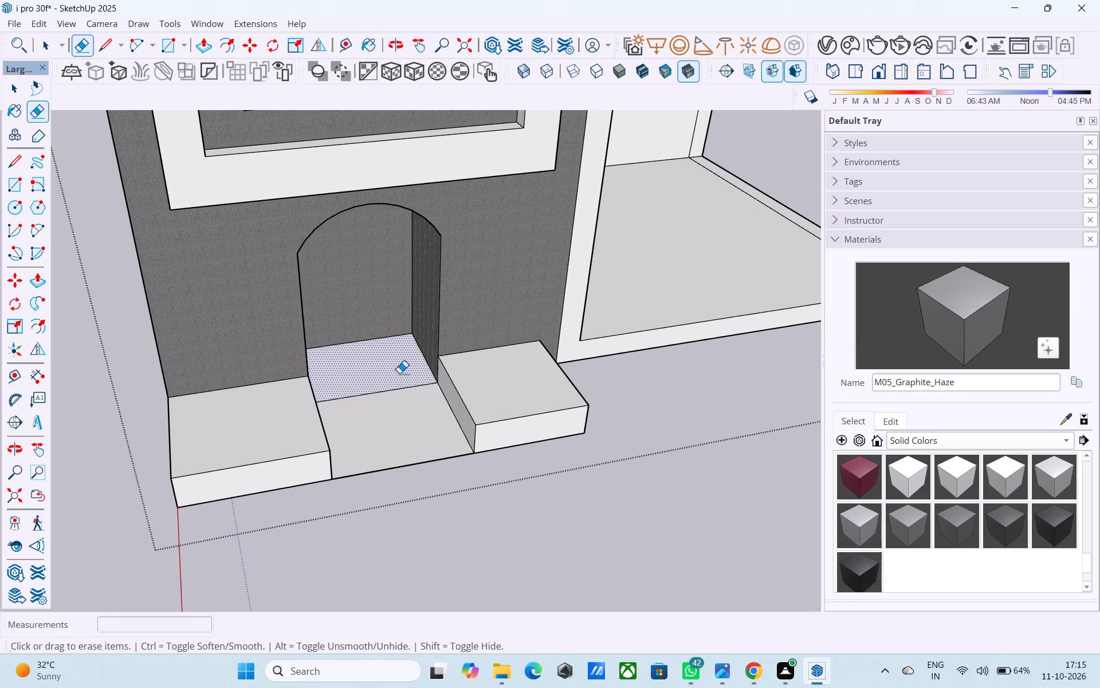
{"action": "left_click_drag", "start_coordinate": [399, 380], "coordinate": [403, 397]}
{"action": "key", "text": "space"}
Examine the arched recess and the split entrance platform from several angles, near and far.
{"action": "scroll", "coordinate": [403, 398], "scroll_direction": "down", "scroll_amount": 4}
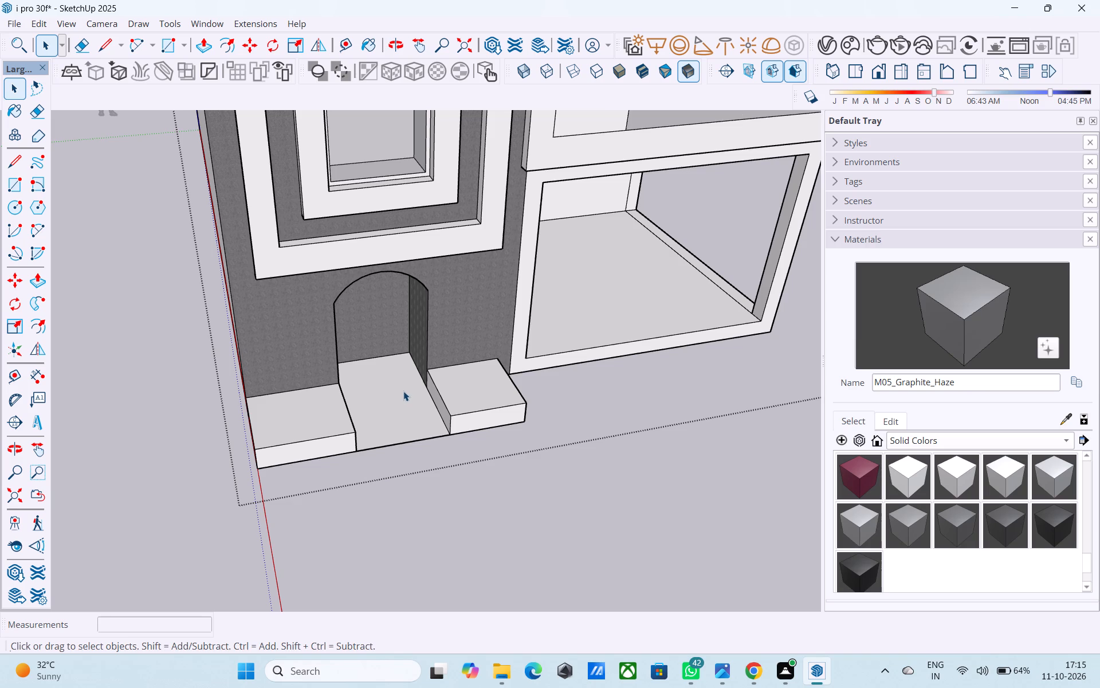
{"action": "middle_click_drag", "start_coordinate": [383, 443], "coordinate": [215, 351]}
{"action": "middle_click_drag", "start_coordinate": [324, 378], "coordinate": [290, 367]}
{"action": "scroll", "coordinate": [307, 378], "scroll_direction": "up", "scroll_amount": 3}
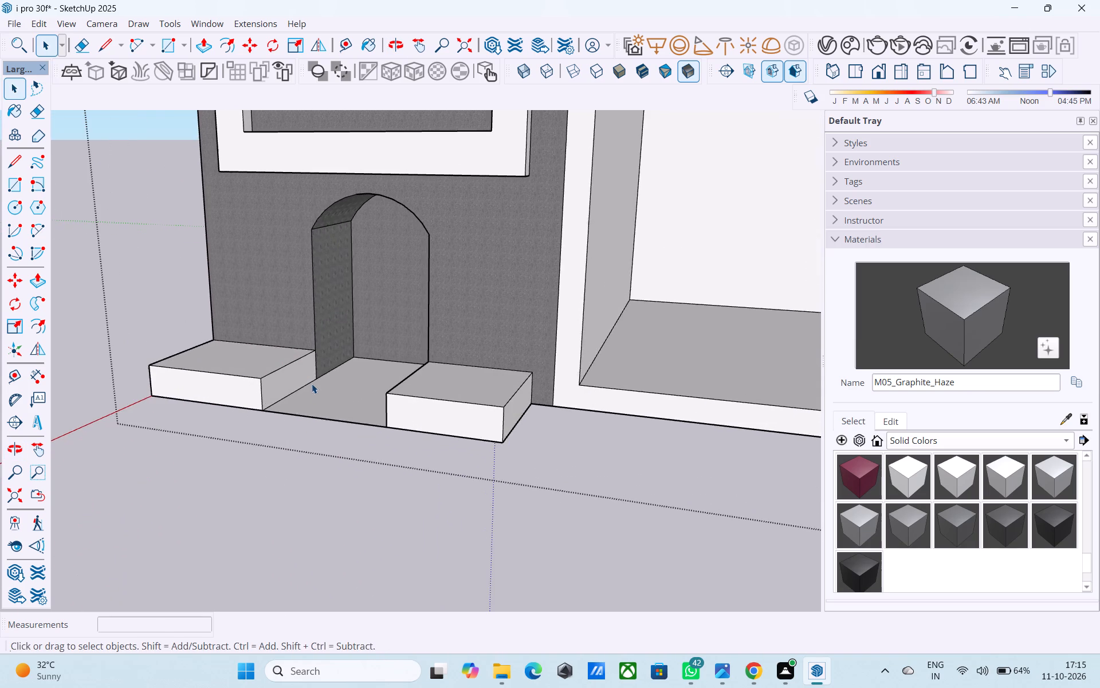
{"action": "middle_click_drag", "start_coordinate": [290, 406], "coordinate": [418, 392]}
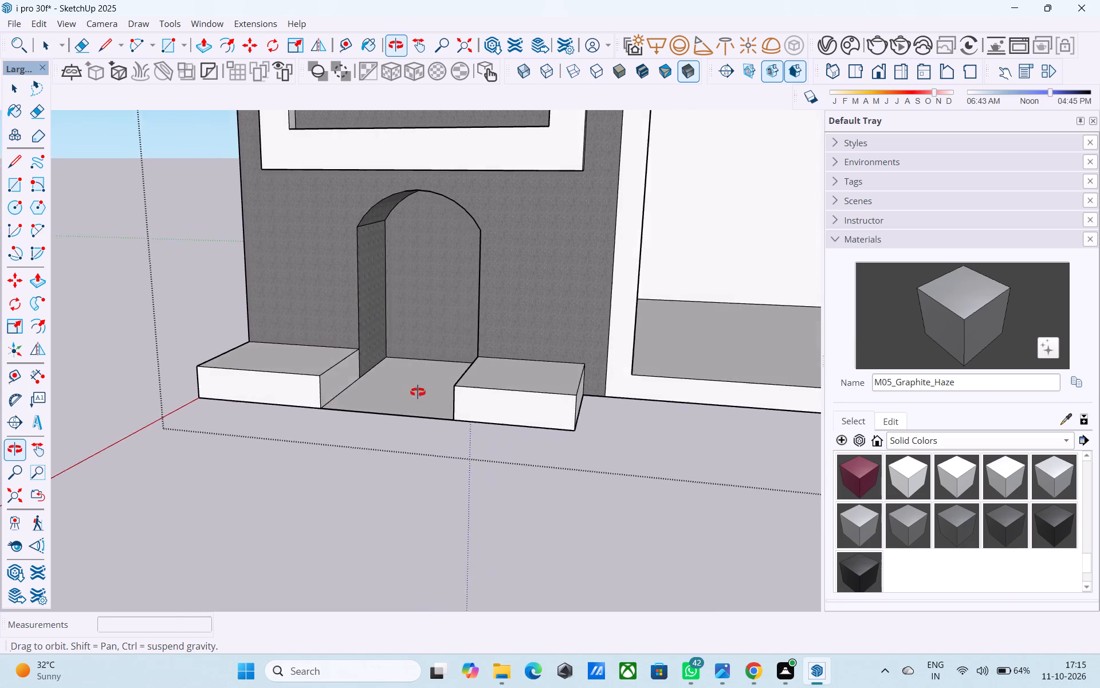
{"action": "middle_click_drag", "start_coordinate": [418, 392], "coordinate": [564, 384]}
{"action": "scroll", "coordinate": [565, 384], "scroll_direction": "down", "scroll_amount": 13}
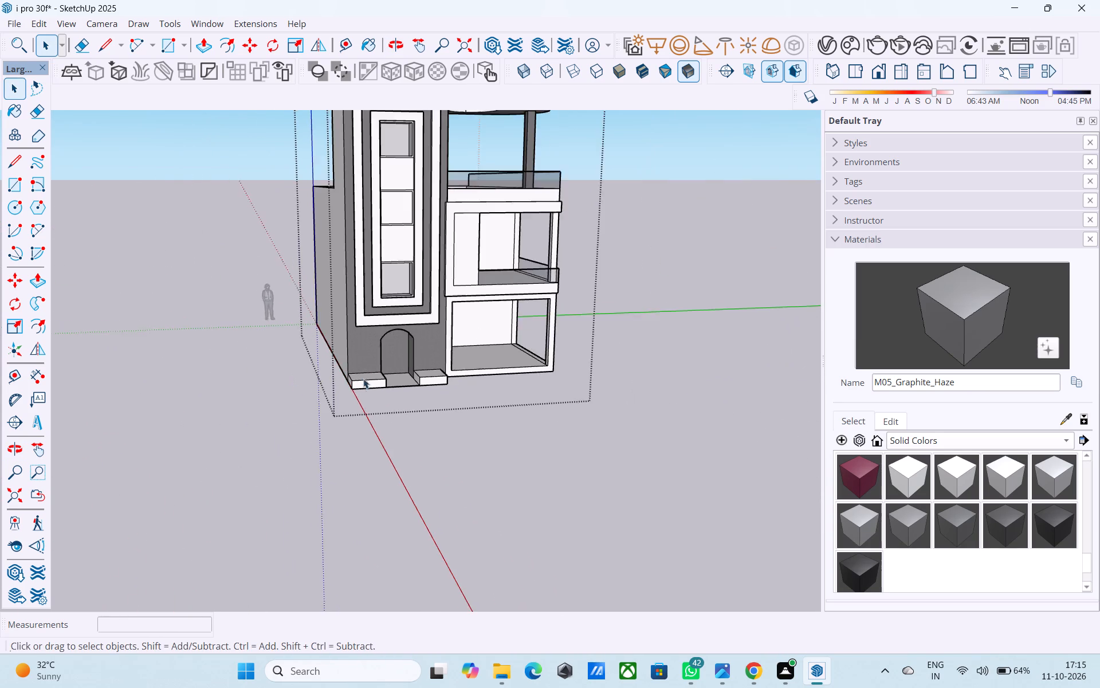
{"action": "scroll", "coordinate": [363, 378], "scroll_direction": "down", "scroll_amount": 5}
{"action": "middle_click_drag", "start_coordinate": [422, 396], "coordinate": [387, 485], "text": "shift"}
{"action": "middle_click", "coordinate": [379, 487]}
{"action": "scroll", "coordinate": [379, 487], "scroll_direction": "up", "scroll_amount": 6}
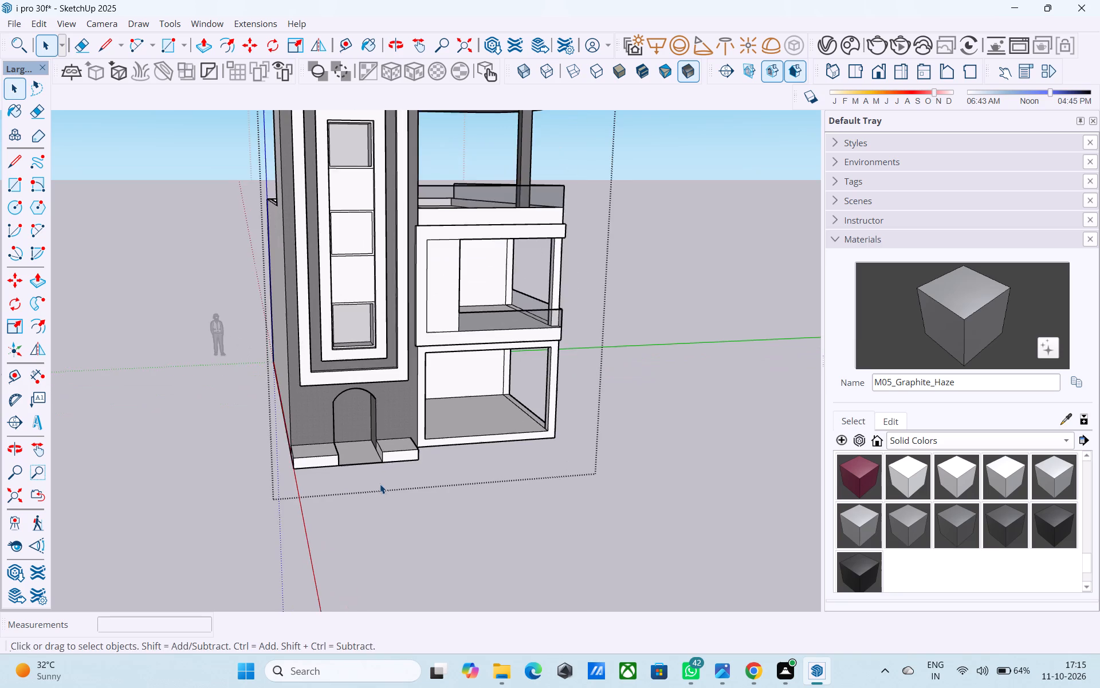
{"action": "middle_click_drag", "start_coordinate": [380, 482], "coordinate": [374, 441]}
{"action": "scroll", "coordinate": [367, 436], "scroll_direction": "up", "scroll_amount": 7}
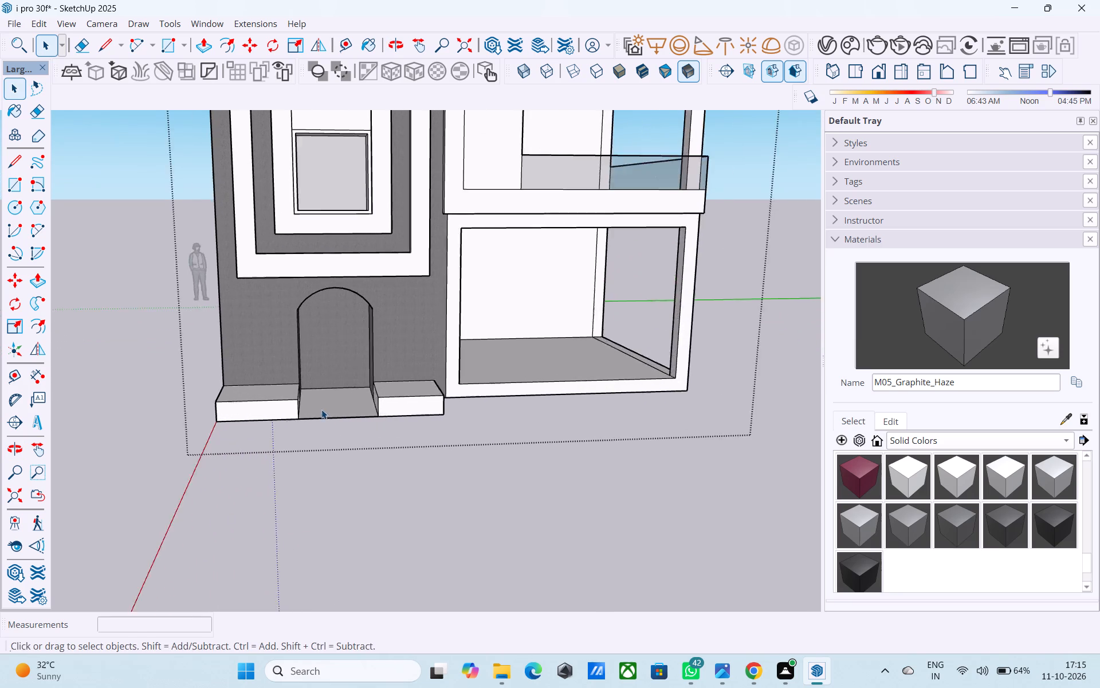
{"action": "scroll", "coordinate": [321, 409], "scroll_direction": "up", "scroll_amount": 7}
{"action": "scroll", "coordinate": [293, 432], "scroll_direction": "down", "scroll_amount": 3}
{"action": "scroll", "coordinate": [290, 435], "scroll_direction": "up", "scroll_amount": 1}
{"action": "middle_click_drag", "start_coordinate": [290, 435], "coordinate": [256, 428]}
{"action": "scroll", "coordinate": [256, 429], "scroll_direction": "up", "scroll_amount": 1}
{"action": "middle_click_drag", "start_coordinate": [322, 429], "coordinate": [305, 431]}
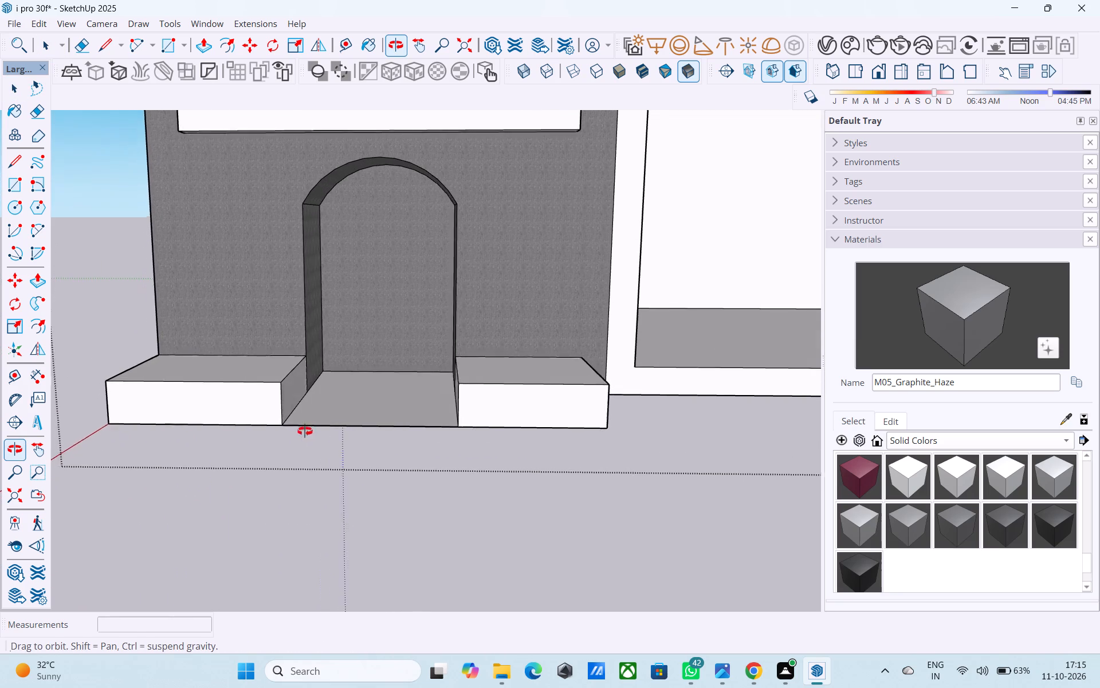
{"action": "middle_click_drag", "start_coordinate": [305, 431], "coordinate": [486, 396]}
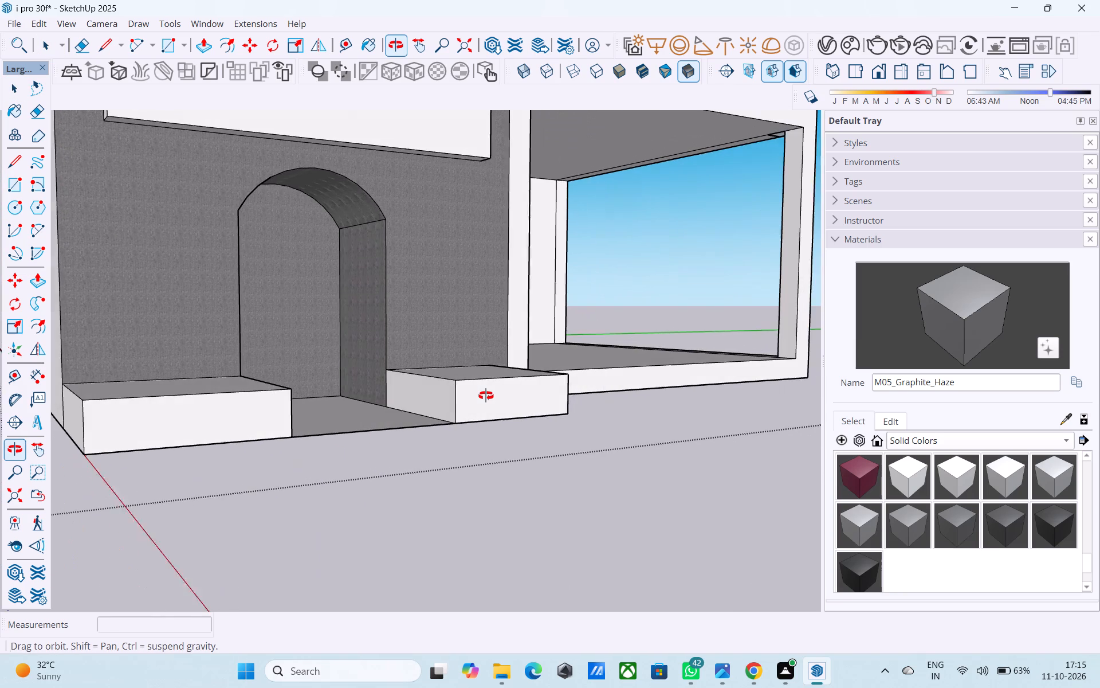
{"action": "middle_click_drag", "start_coordinate": [486, 396], "coordinate": [382, 417]}
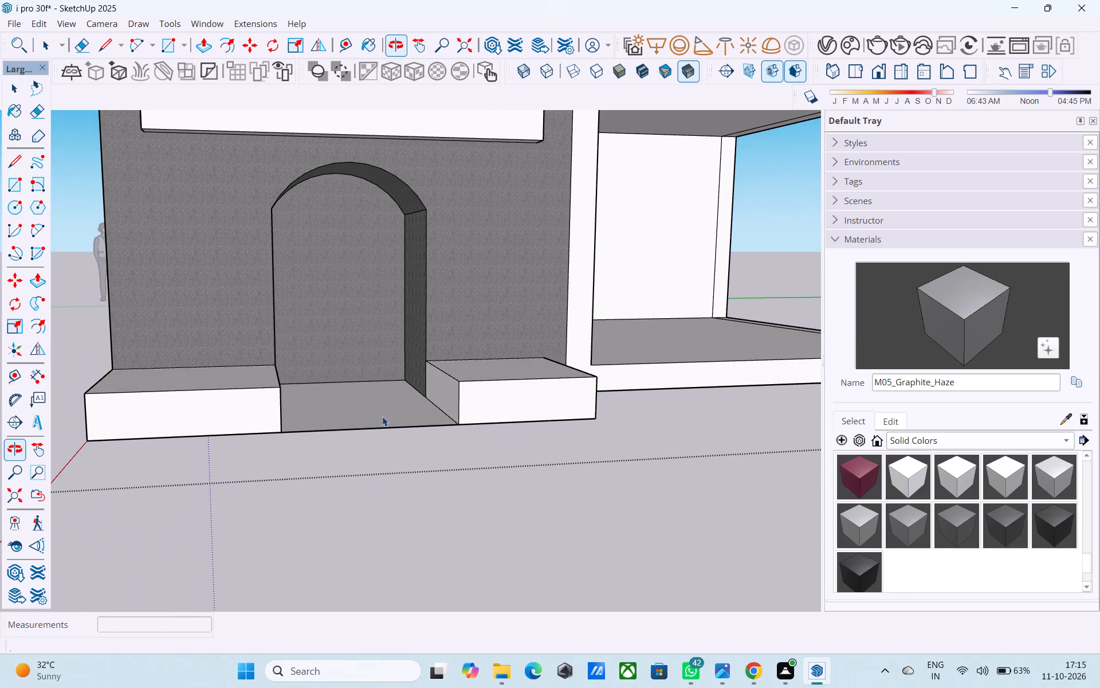
Draw a line at platform height across the arched recess's side wall nearest the open bay, ending at its back edge.
{"action": "left_click", "coordinate": [450, 390]}
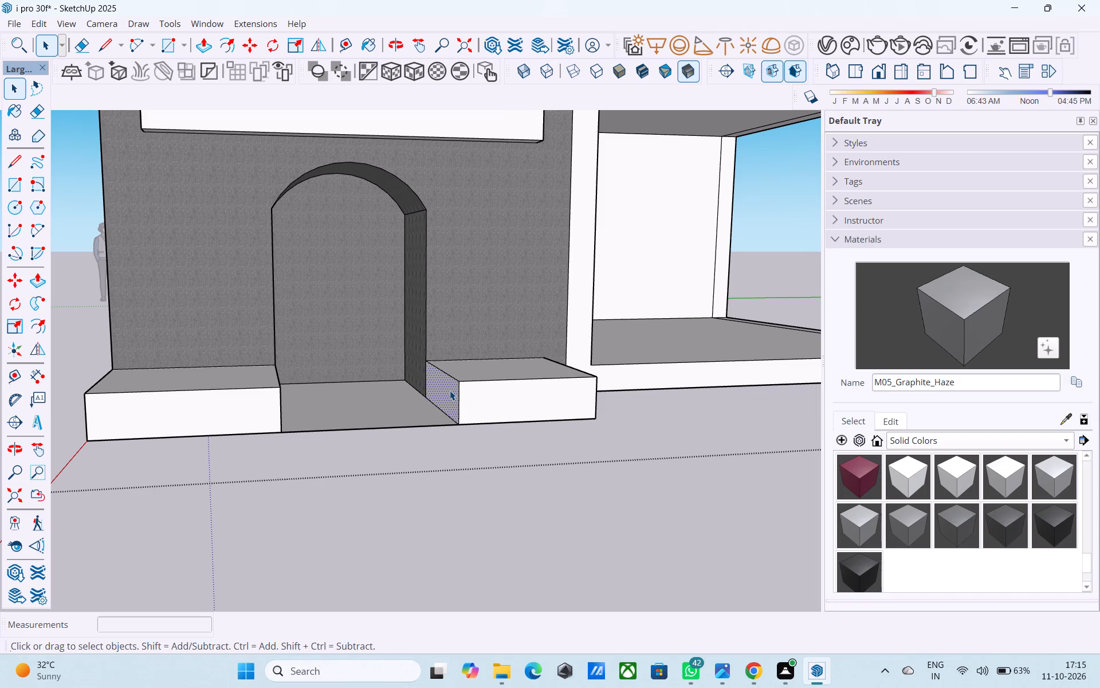
{"action": "key", "text": "space"}
{"action": "key", "text": "l"}
{"action": "left_click", "coordinate": [426, 361]}
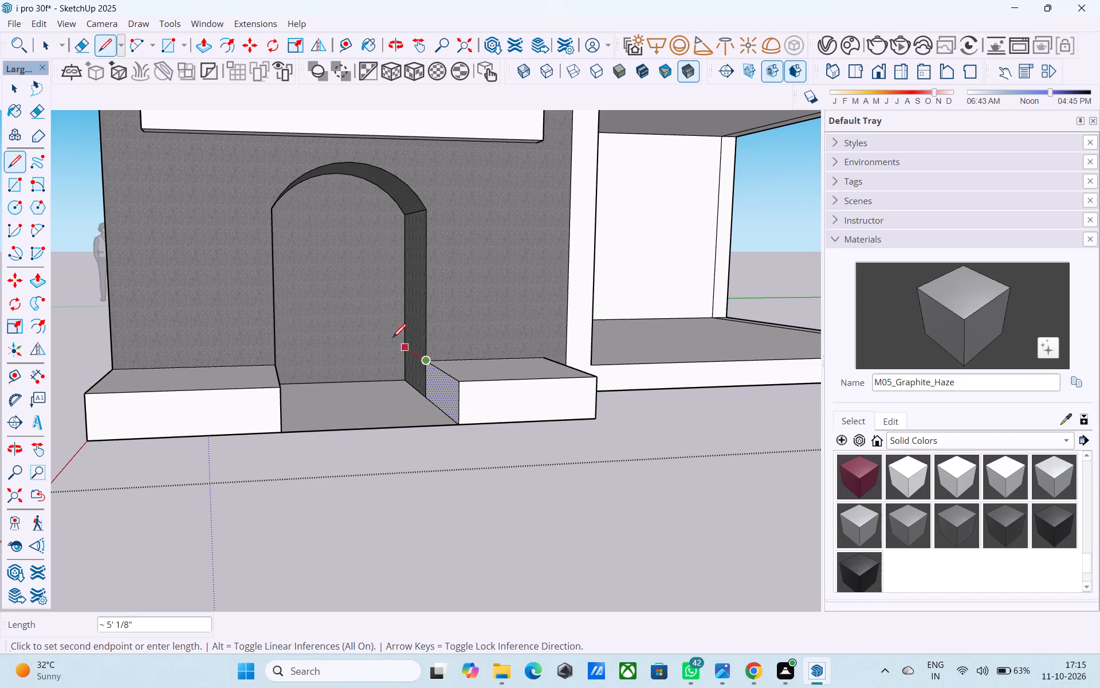
{"action": "left_click", "coordinate": [401, 345]}
{"action": "key", "text": "space"}
Extrude the lower part of the recess side wall 4' across to the opposite wall, forming a raised floor.
{"action": "left_click", "coordinate": [411, 364]}
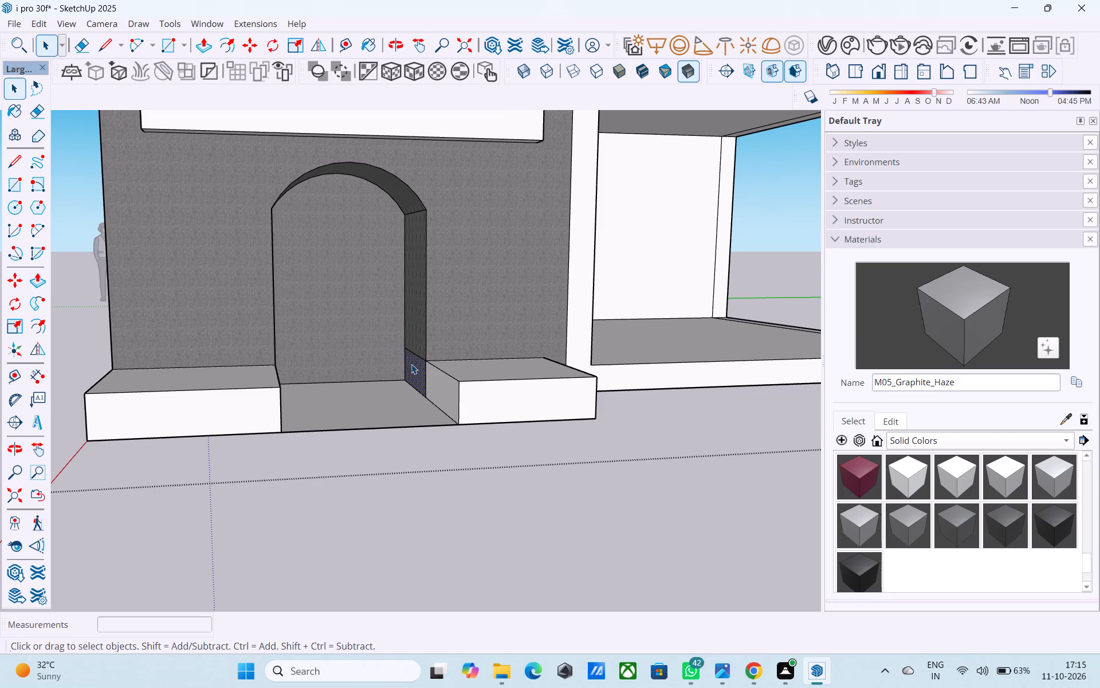
{"action": "key", "text": "p"}
{"action": "left_click", "coordinate": [411, 364]}
{"action": "middle_click_drag", "start_coordinate": [327, 376], "coordinate": [197, 376]}
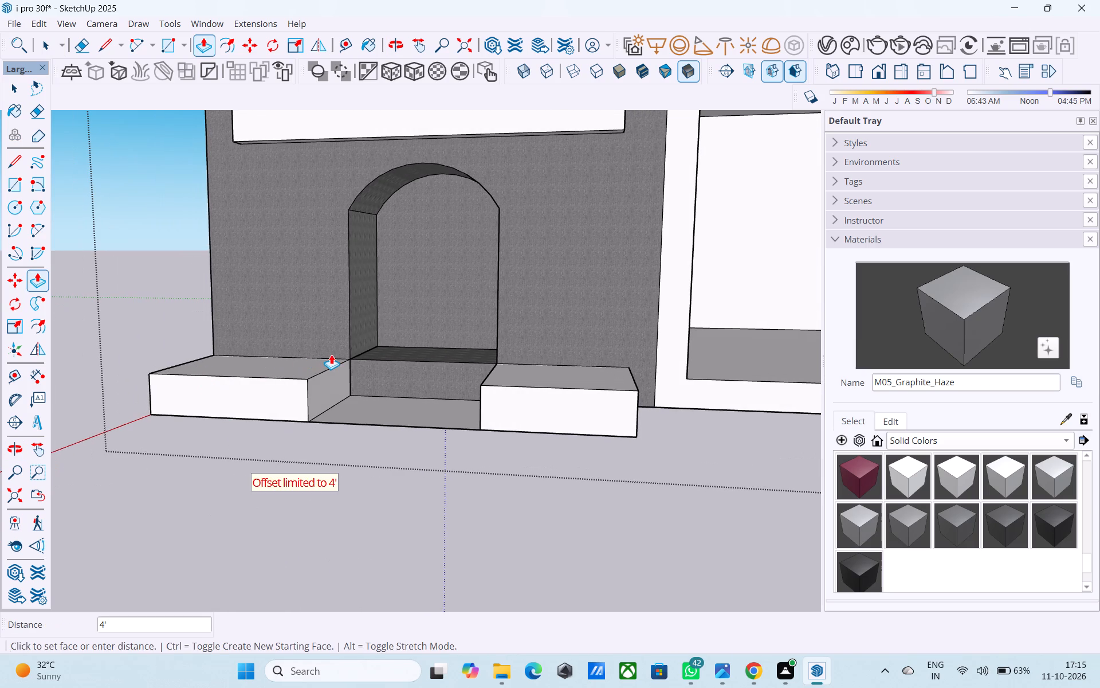
{"action": "left_click", "coordinate": [331, 354]}
Draw a square of about 4 3/16" at the lower front corner of the outer platform block's passage-side face.
{"action": "middle_click_drag", "start_coordinate": [337, 377], "coordinate": [333, 405]}
{"action": "scroll", "coordinate": [337, 377], "scroll_direction": "down", "scroll_amount": 6}
{"action": "key", "text": "space"}
{"action": "middle_click_drag", "start_coordinate": [336, 406], "coordinate": [324, 438]}
{"action": "scroll", "coordinate": [313, 450], "scroll_direction": "up", "scroll_amount": 3}
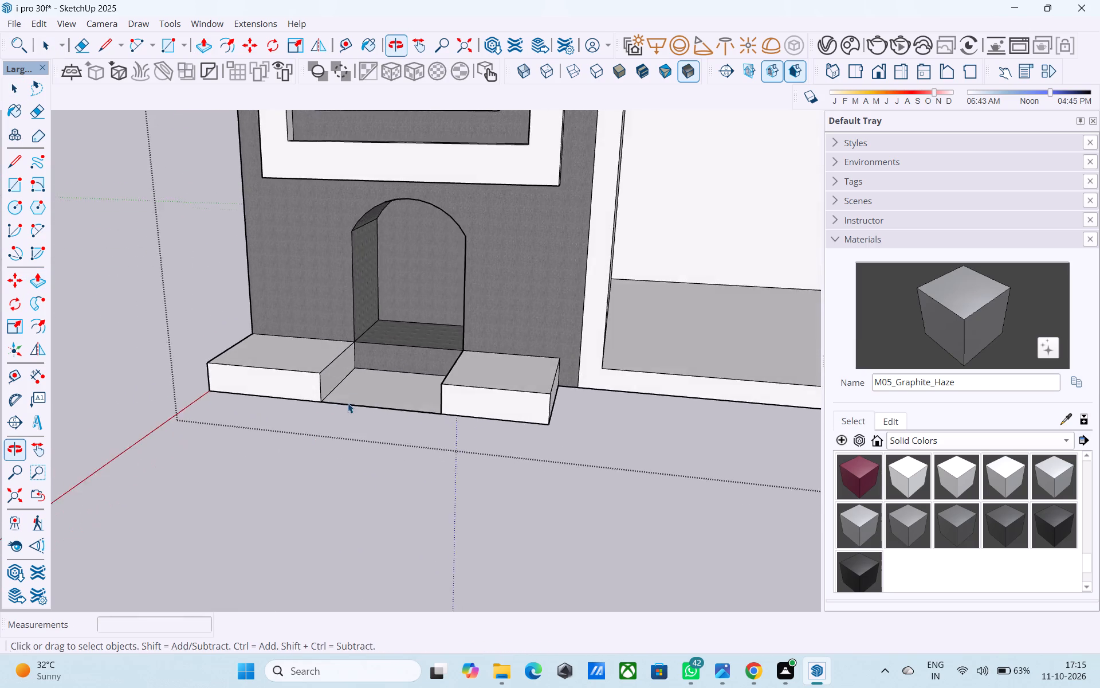
{"action": "scroll", "coordinate": [348, 403], "scroll_direction": "up", "scroll_amount": 9}
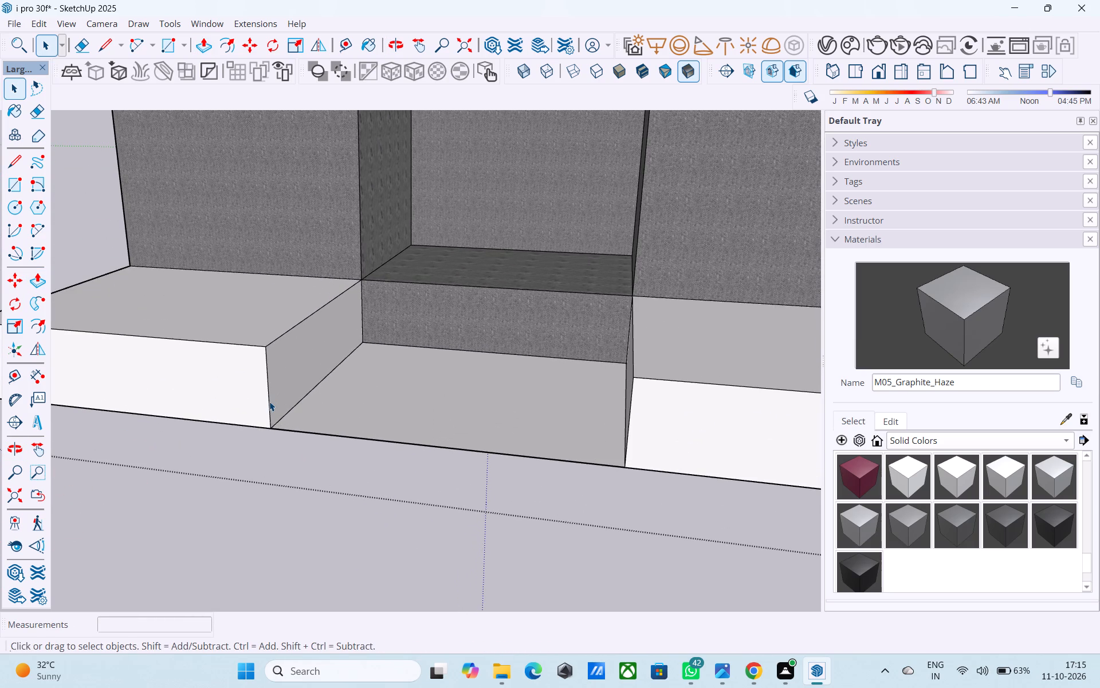
{"action": "key", "text": "r"}
{"action": "left_click", "coordinate": [269, 401]}
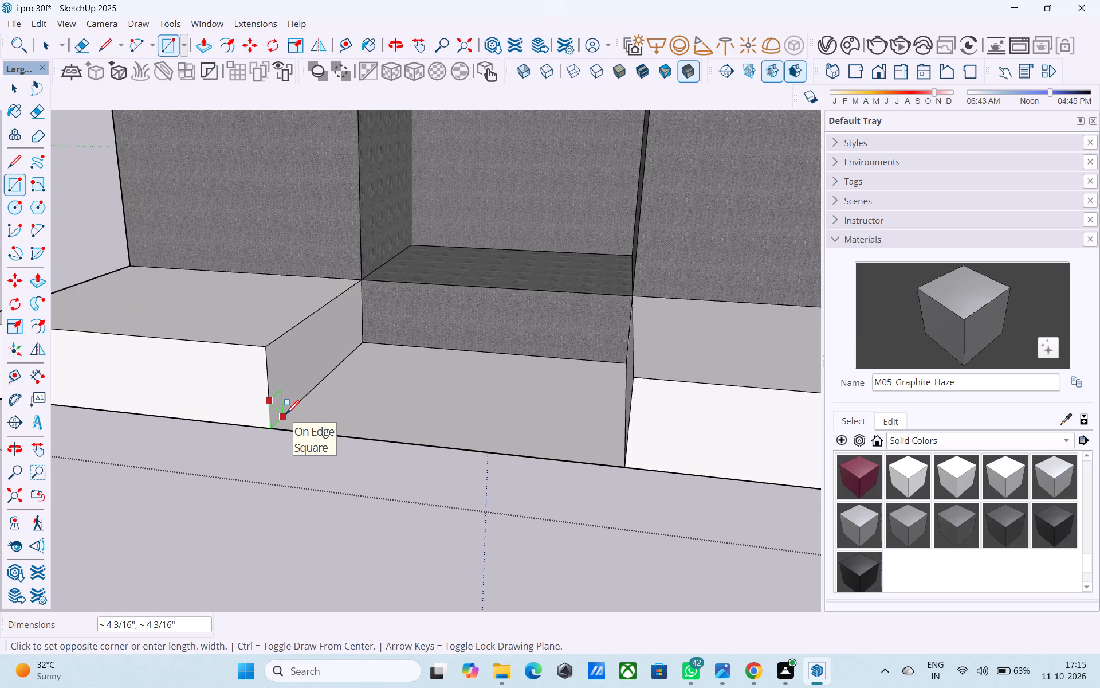
{"action": "left_click", "coordinate": [286, 415]}
{"action": "key", "text": "space"}
Move the small square's top edge down to lower its height.
{"action": "left_click", "coordinate": [278, 412]}
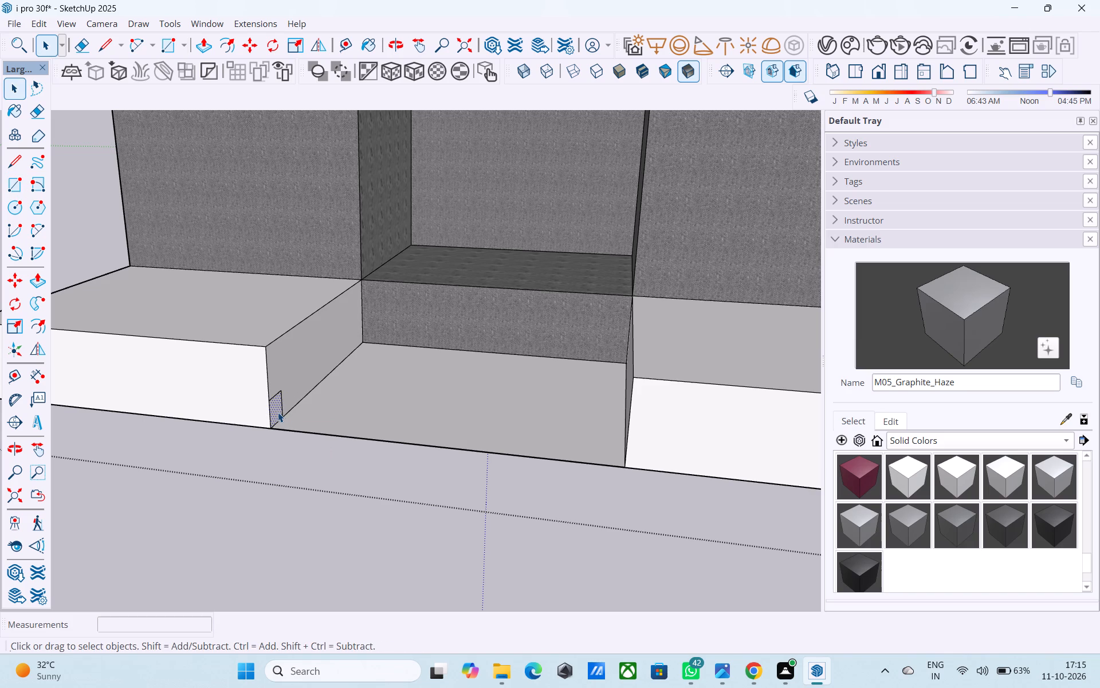
{"action": "middle_click_drag", "start_coordinate": [278, 412], "coordinate": [159, 406]}
{"action": "scroll", "coordinate": [314, 371], "scroll_direction": "up", "scroll_amount": 2}
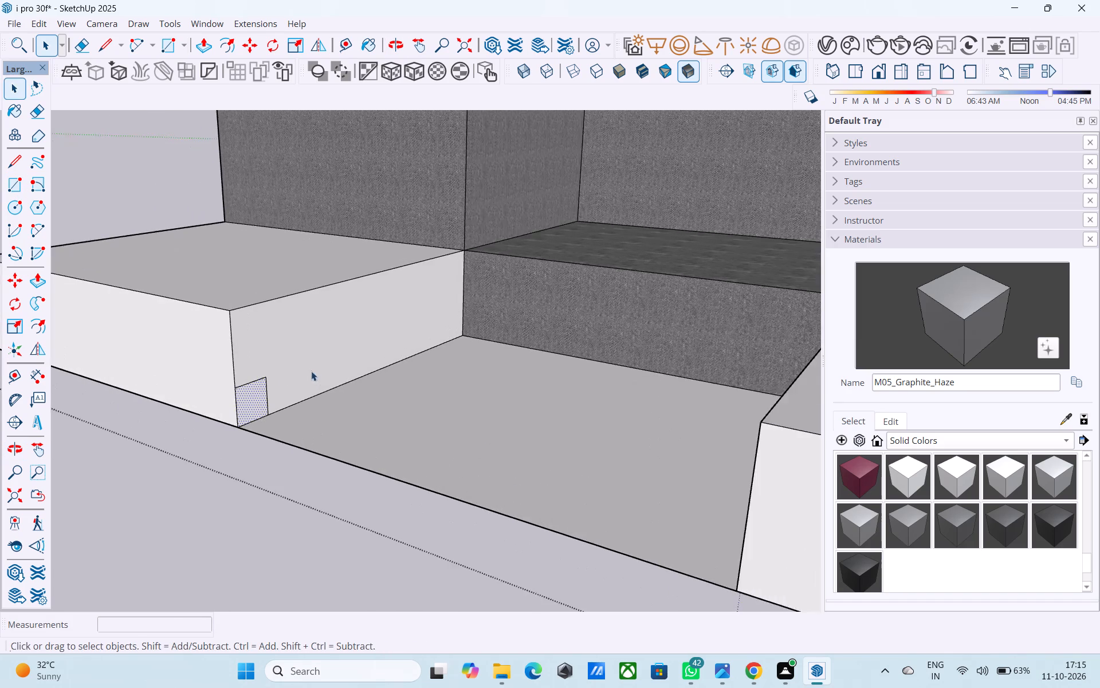
{"action": "scroll", "coordinate": [311, 371], "scroll_direction": "up", "scroll_amount": 2}
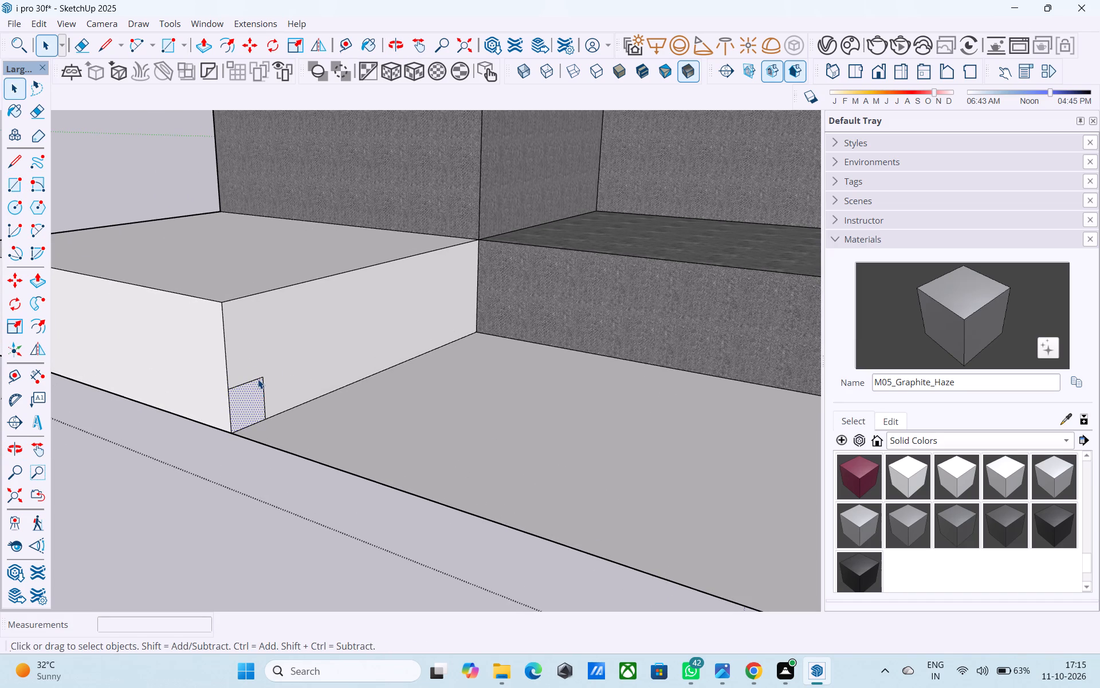
{"action": "left_click", "coordinate": [258, 379]}
{"action": "key", "text": "m"}
{"action": "left_click", "coordinate": [258, 379]}
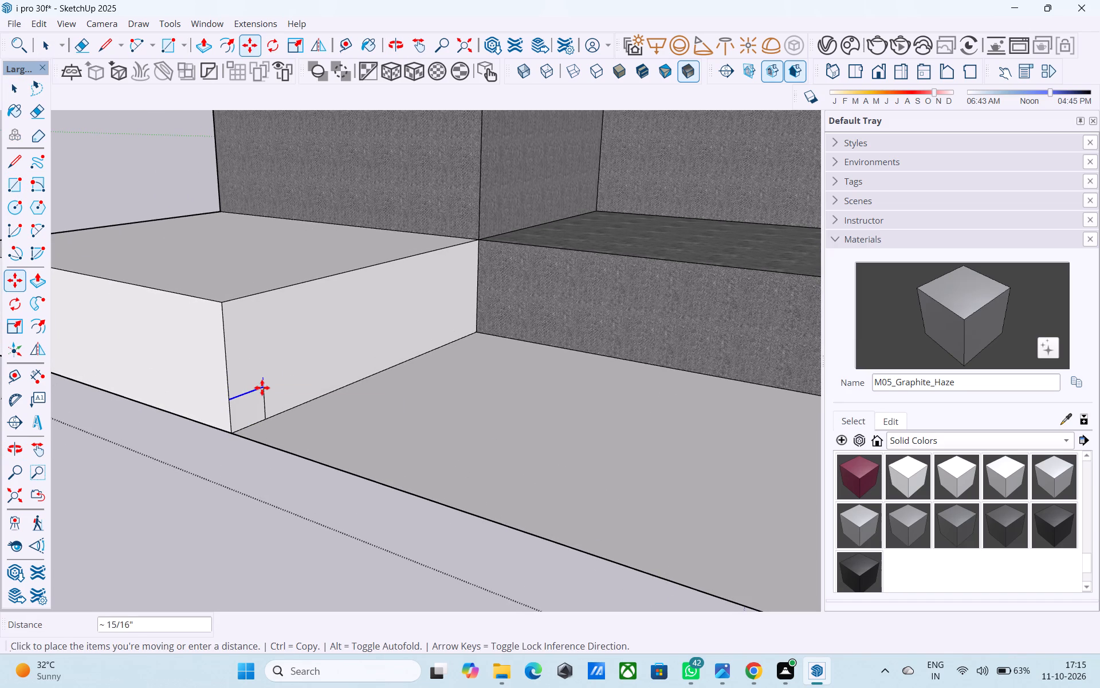
{"action": "left_click", "coordinate": [263, 397]}
{"action": "key", "text": "space"}
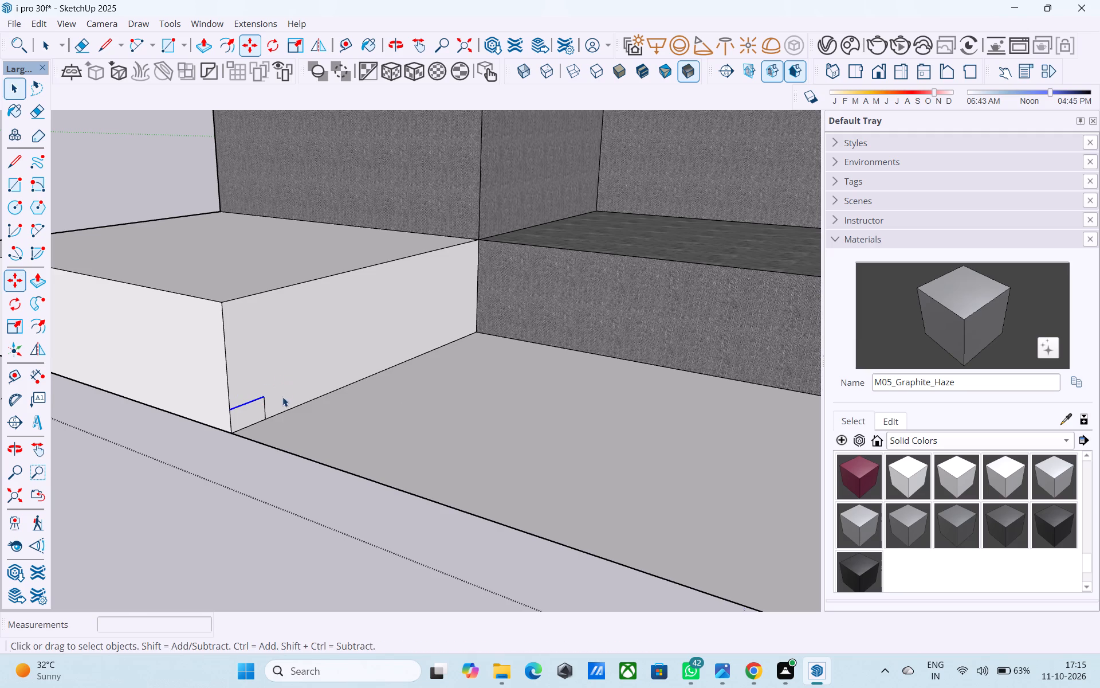
Lengthen the small rectangle toward the tower by copying its inner vertical edge, joining the tops with a line and erasing the original edge.
{"action": "scroll", "coordinate": [270, 401], "scroll_direction": "up", "scroll_amount": 4}
{"action": "left_click", "coordinate": [262, 404]}
{"action": "key", "text": "m"}
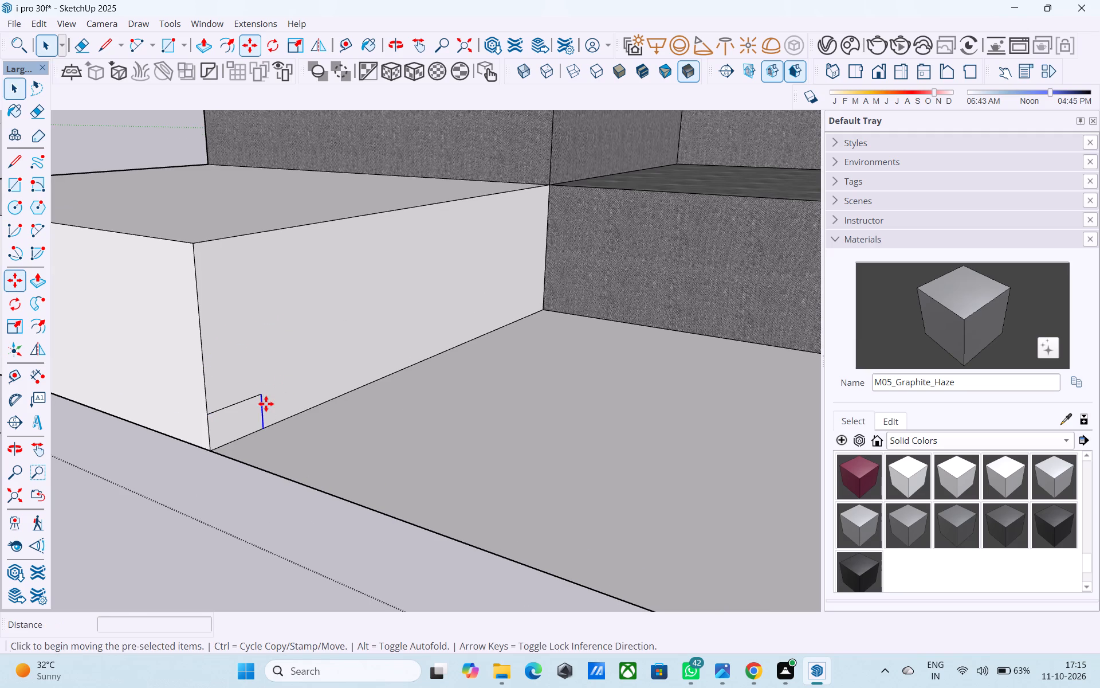
{"action": "left_click", "coordinate": [264, 397]}
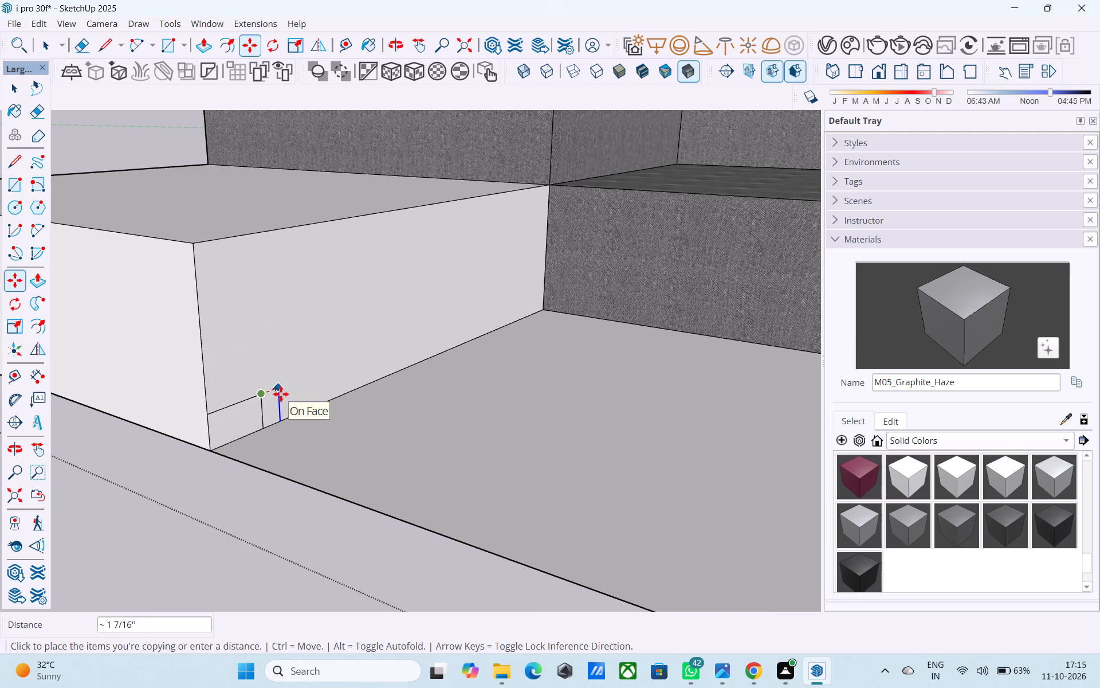
{"action": "left_click", "coordinate": [285, 393]}
{"action": "key", "text": "space"}
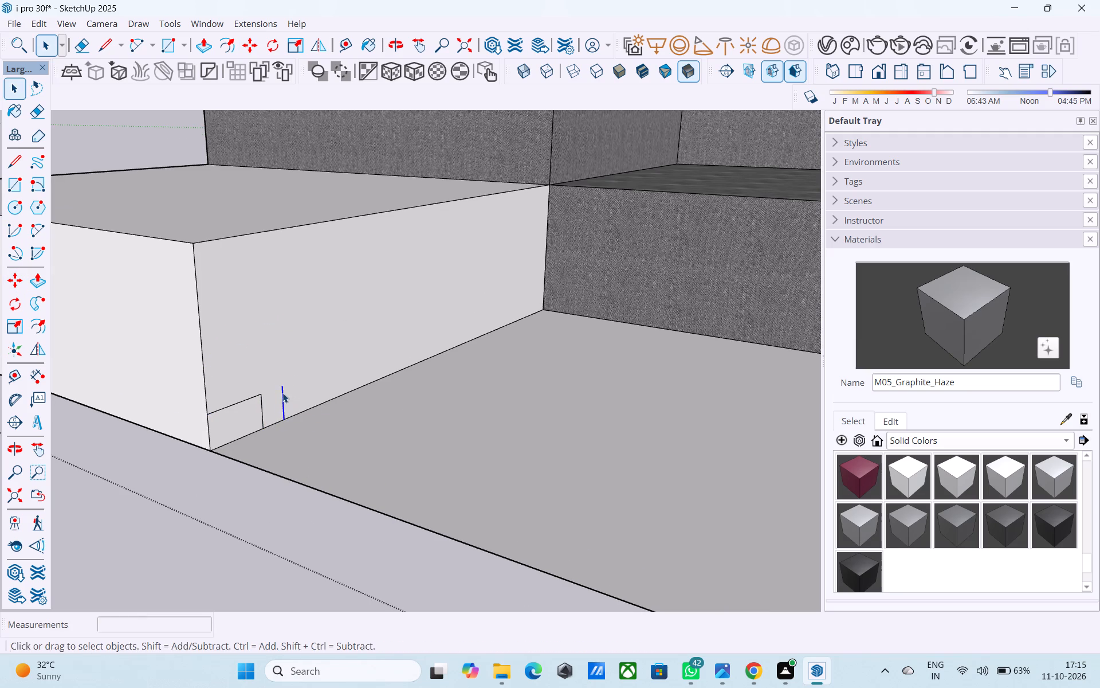
{"action": "key", "text": "l"}
{"action": "left_click", "coordinate": [281, 391]}
{"action": "left_click", "coordinate": [261, 395]}
{"action": "key", "text": "space"}
{"action": "key", "text": "e"}
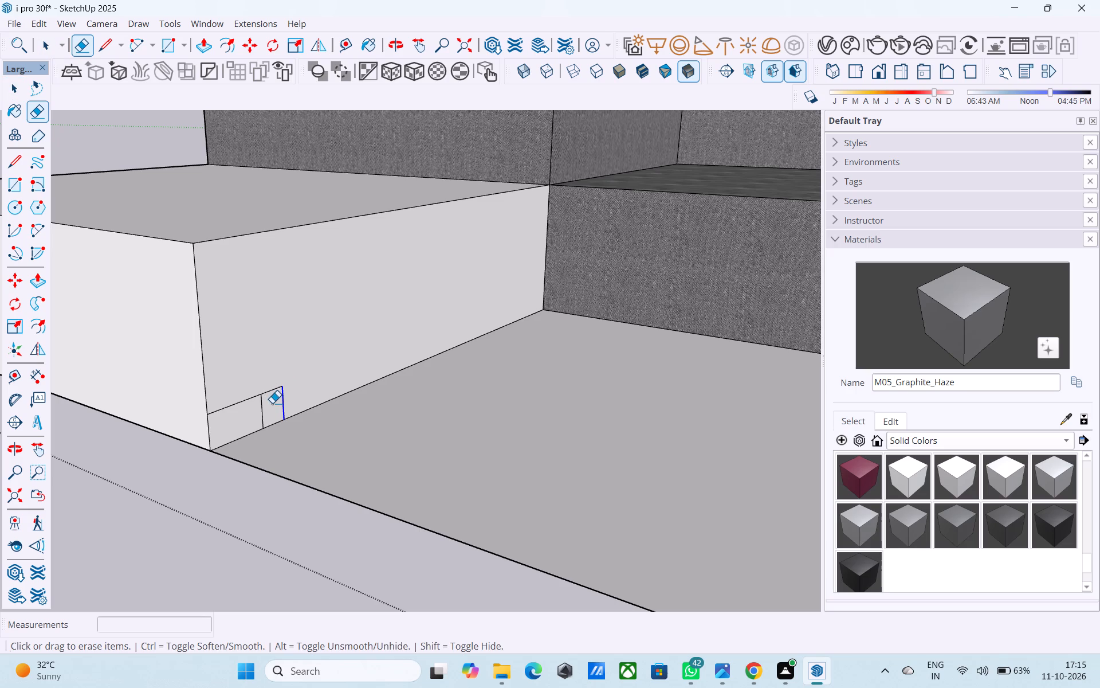
{"action": "left_click_drag", "start_coordinate": [272, 404], "coordinate": [256, 405]}
{"action": "key", "text": "space"}
Copy the small rectangle diagonally up toward the tower twice, each copy starting at the previous one's upper inner corner.
{"action": "left_click", "coordinate": [264, 407]}
{"action": "key", "text": "m"}
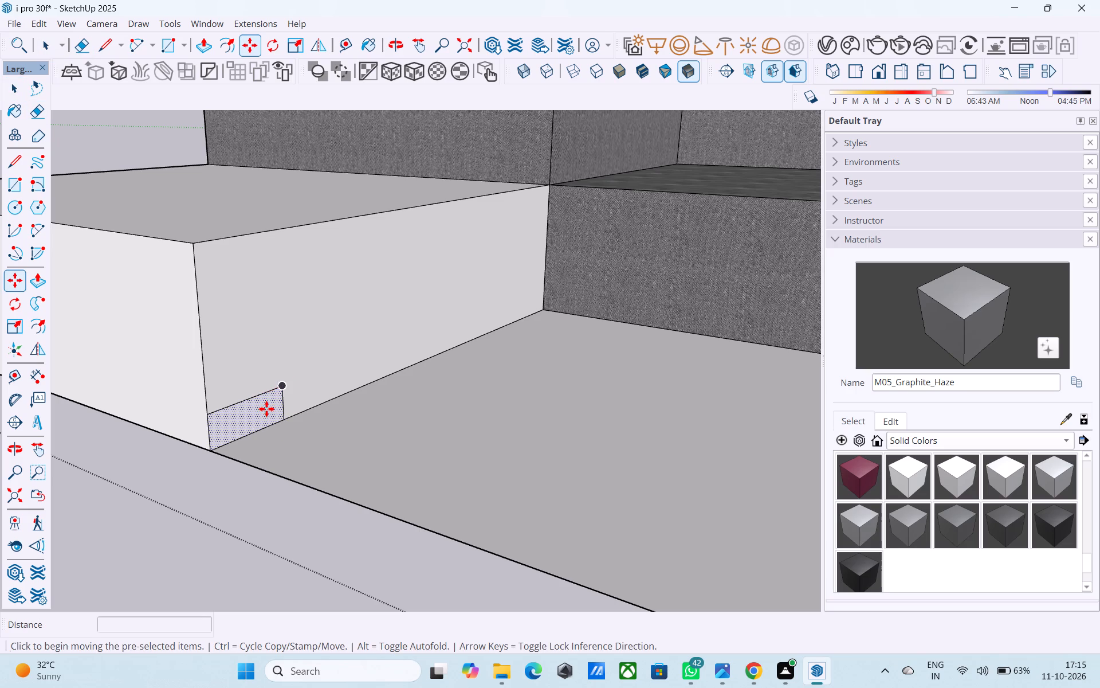
{"action": "left_click", "coordinate": [213, 448]}
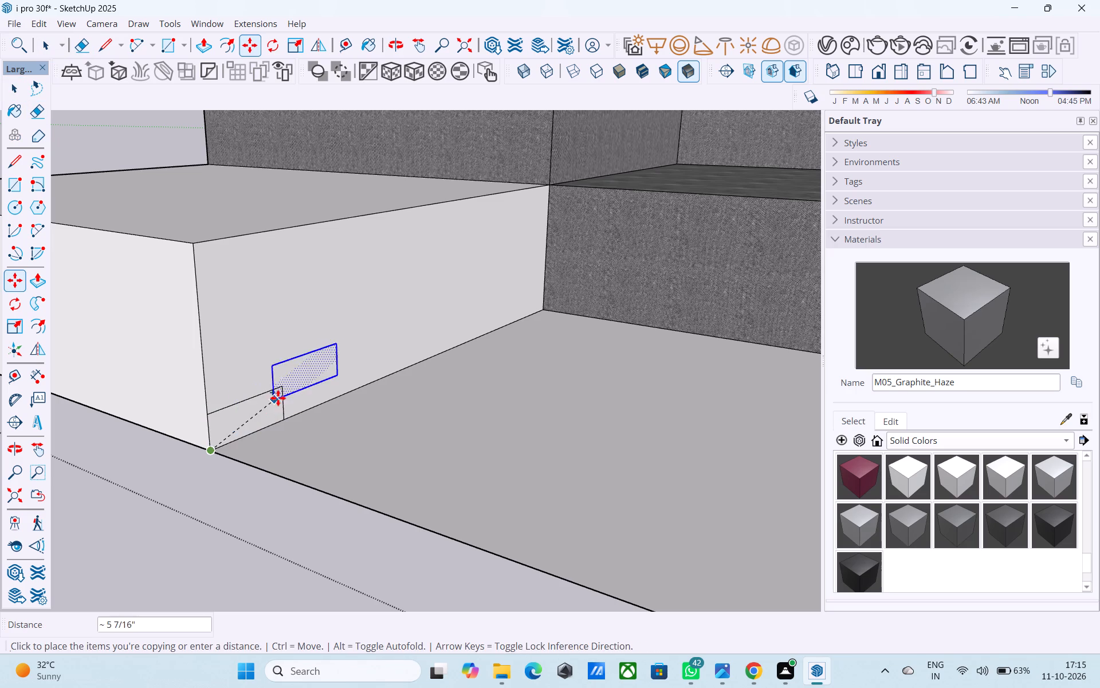
{"action": "left_click", "coordinate": [282, 385]}
{"action": "key", "text": "space"}
{"action": "key", "text": "m"}
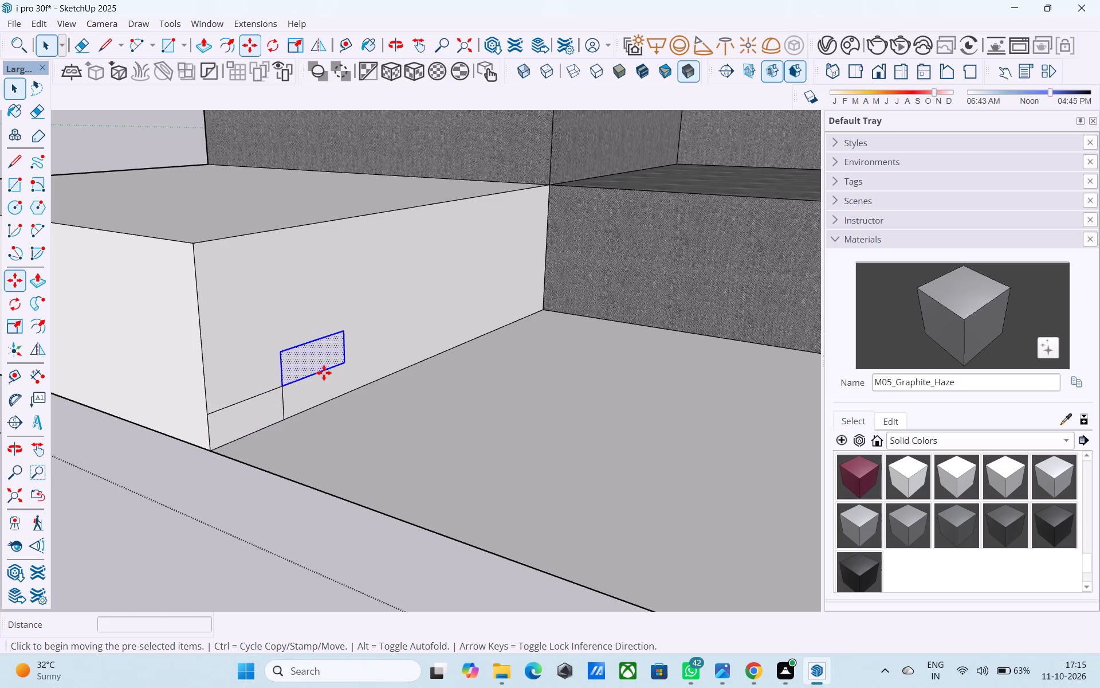
{"action": "left_click", "coordinate": [281, 390]}
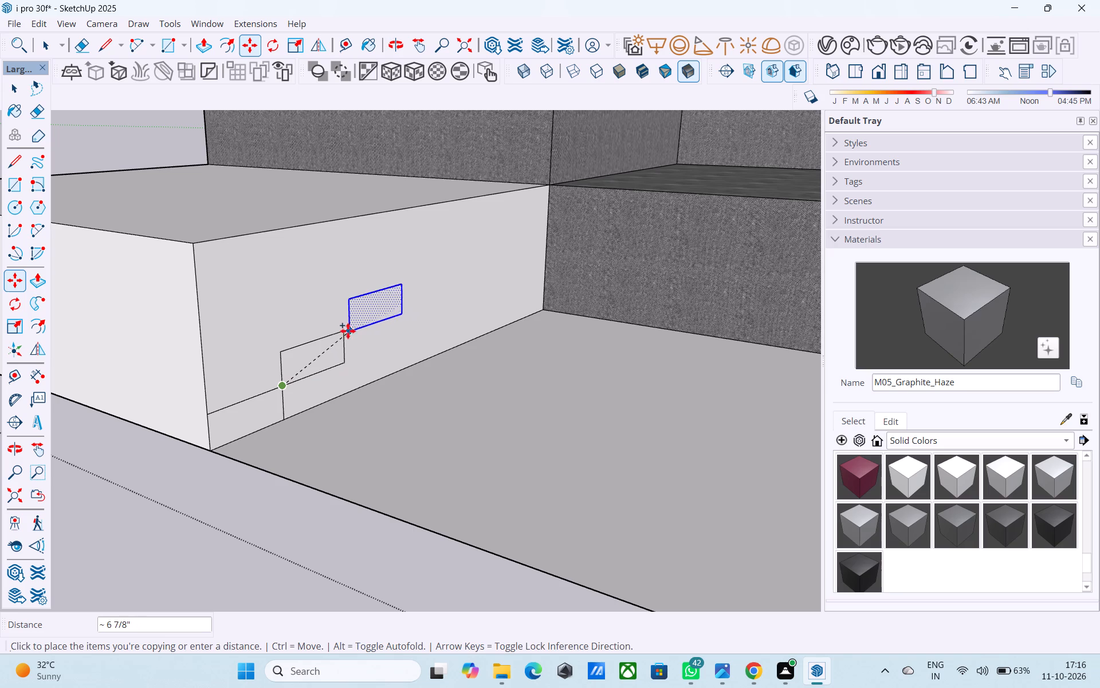
{"action": "left_click", "coordinate": [346, 330]}
Copy the topmost rectangle corner to corner up the slope two more times to finish the five-step stair profile.
{"action": "key", "text": "space"}
{"action": "left_click", "coordinate": [378, 302]}
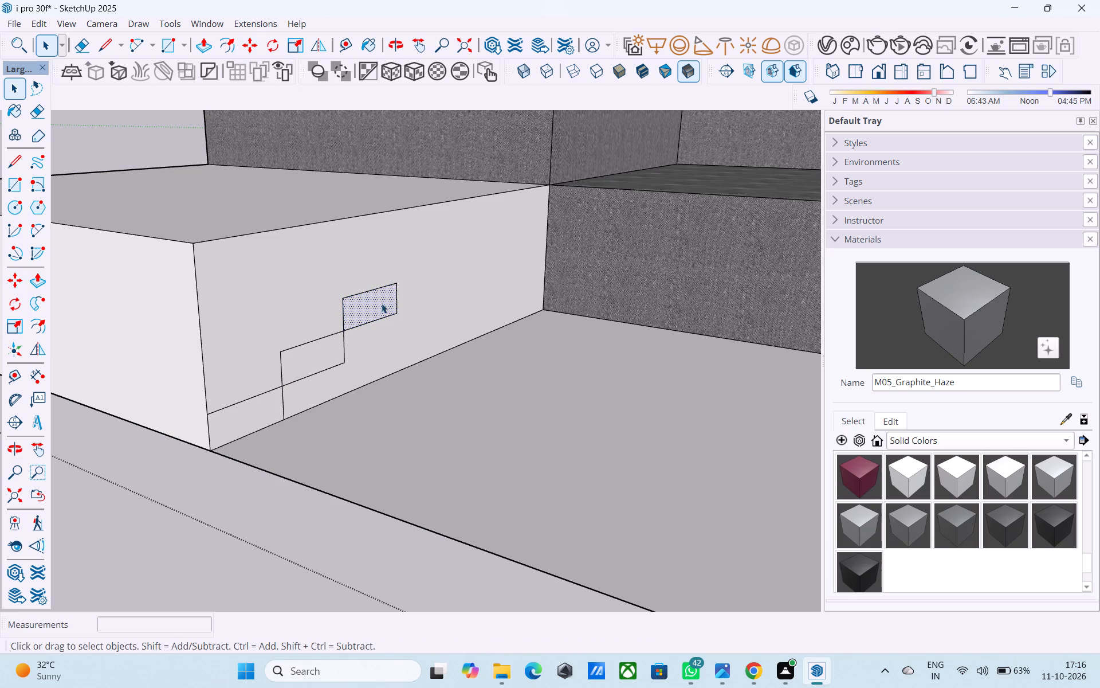
{"action": "key", "text": "m"}
{"action": "left_click", "coordinate": [344, 332]}
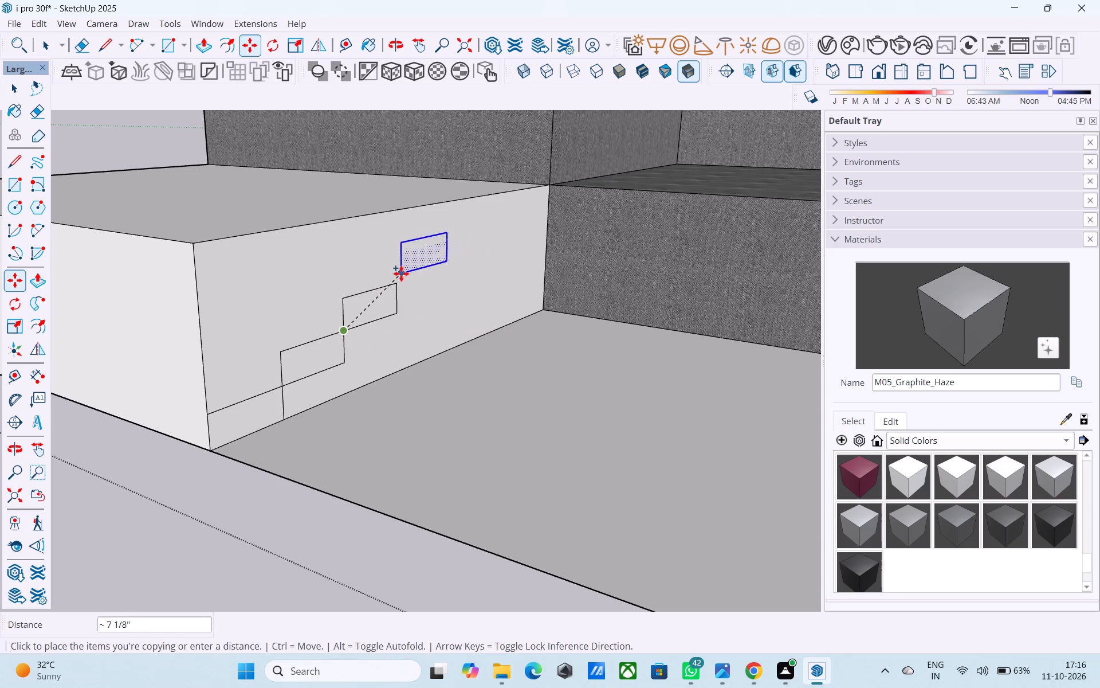
{"action": "left_click", "coordinate": [395, 288]}
{"action": "key", "text": "space"}
{"action": "left_click", "coordinate": [438, 263]}
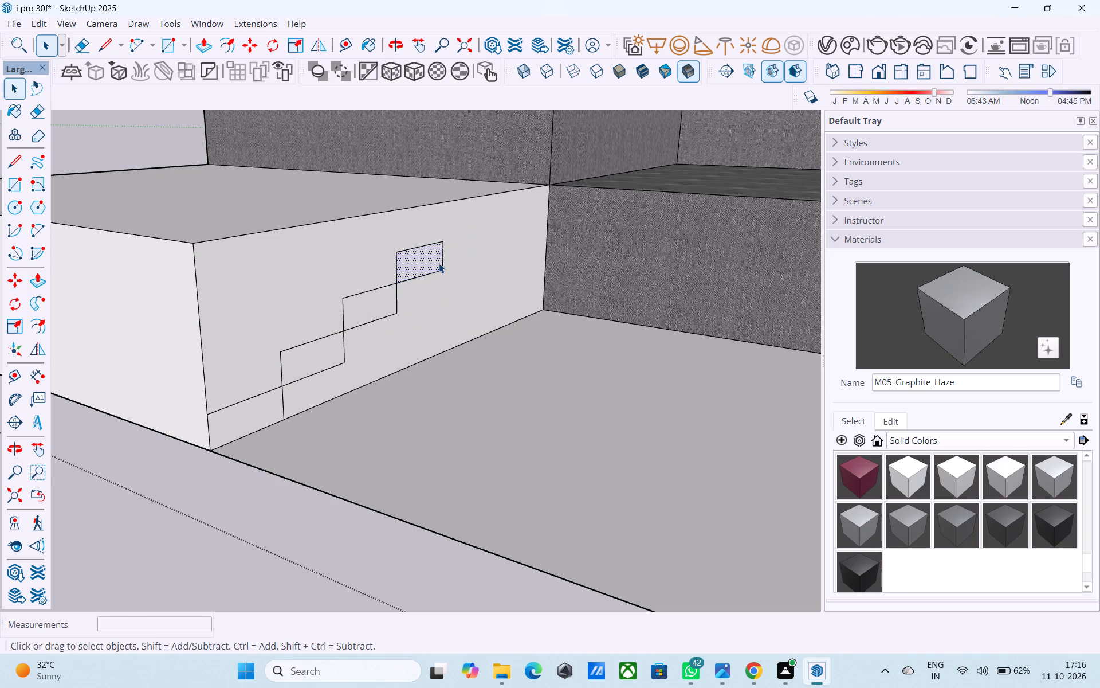
{"action": "left_click", "coordinate": [438, 263]}
{"action": "key", "text": "m"}
{"action": "left_click", "coordinate": [404, 284]}
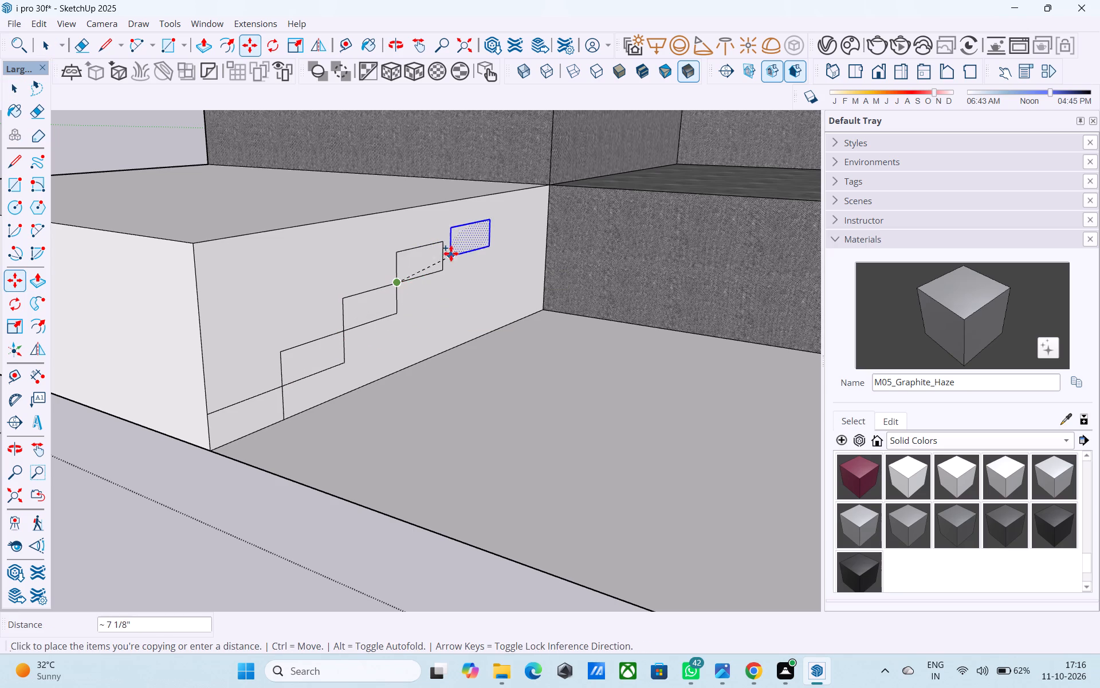
{"action": "left_click", "coordinate": [445, 239]}
Extrude the lowest stair rectangle across the passage to the opposite platform block as the bottom step.
{"action": "middle_click_drag", "start_coordinate": [498, 228], "coordinate": [379, 250]}
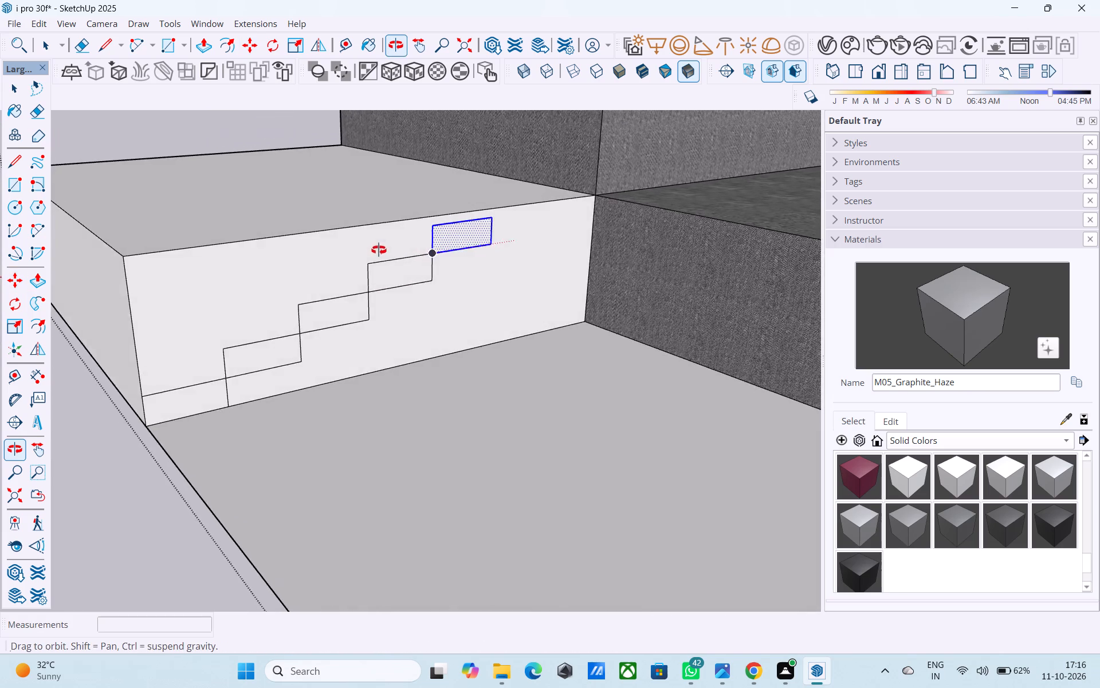
{"action": "middle_click_drag", "start_coordinate": [379, 250], "coordinate": [379, 251]}
{"action": "middle_click_drag", "start_coordinate": [492, 226], "coordinate": [463, 242]}
{"action": "scroll", "coordinate": [465, 240], "scroll_direction": "up", "scroll_amount": 3}
{"action": "scroll", "coordinate": [466, 233], "scroll_direction": "down", "scroll_amount": 3}
{"action": "middle_click_drag", "start_coordinate": [470, 236], "coordinate": [586, 265]}
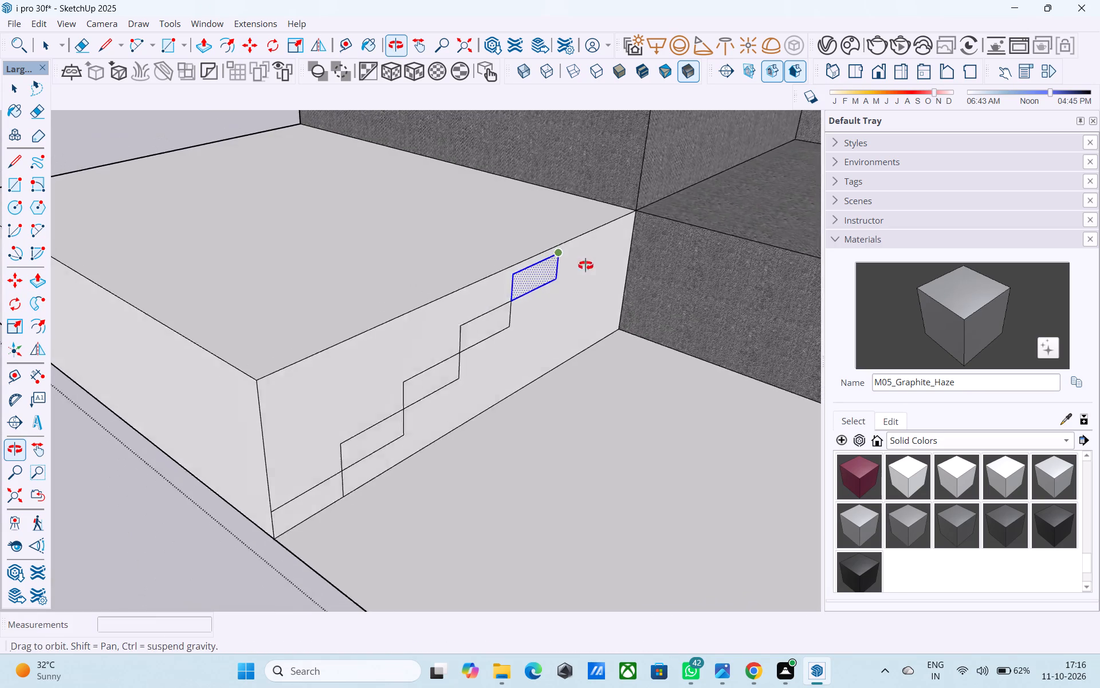
{"action": "middle_click_drag", "start_coordinate": [586, 265], "coordinate": [589, 266]}
{"action": "scroll", "coordinate": [606, 270], "scroll_direction": "down", "scroll_amount": 4}
{"action": "middle_click_drag", "start_coordinate": [607, 273], "coordinate": [485, 306]}
{"action": "scroll", "coordinate": [486, 307], "scroll_direction": "up", "scroll_amount": 1}
{"action": "scroll", "coordinate": [431, 298], "scroll_direction": "down", "scroll_amount": 4}
{"action": "key", "text": "space"}
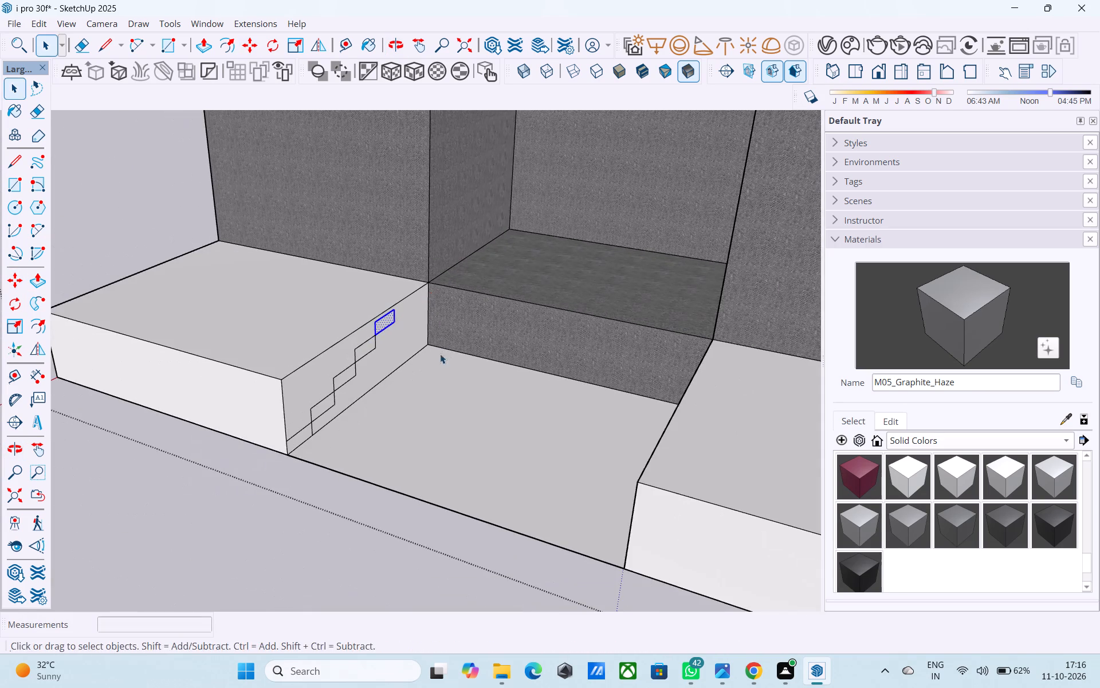
{"action": "middle_click_drag", "start_coordinate": [384, 336], "coordinate": [362, 304]}
{"action": "scroll", "coordinate": [358, 396], "scroll_direction": "up", "scroll_amount": 3}
{"action": "left_click", "coordinate": [267, 431]}
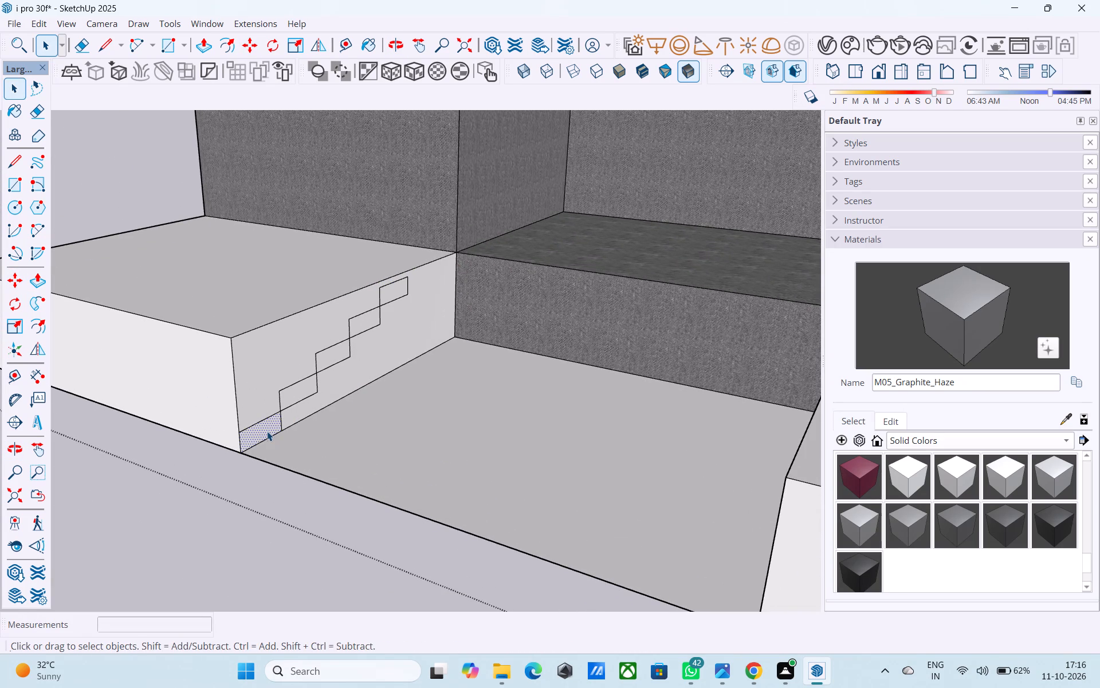
{"action": "key", "text": "p"}
{"action": "left_click", "coordinate": [267, 431]}
{"action": "scroll", "coordinate": [409, 425], "scroll_direction": "down", "scroll_amount": 4}
{"action": "middle_click_drag", "start_coordinate": [412, 427], "coordinate": [646, 430]}
{"action": "left_click", "coordinate": [699, 345]}
Extrude the remaining four stair rectangles by the same distance across the passage to complete the steps.
{"action": "middle_click_drag", "start_coordinate": [496, 390], "coordinate": [299, 398]}
{"action": "middle_click_drag", "start_coordinate": [493, 407], "coordinate": [385, 337]}
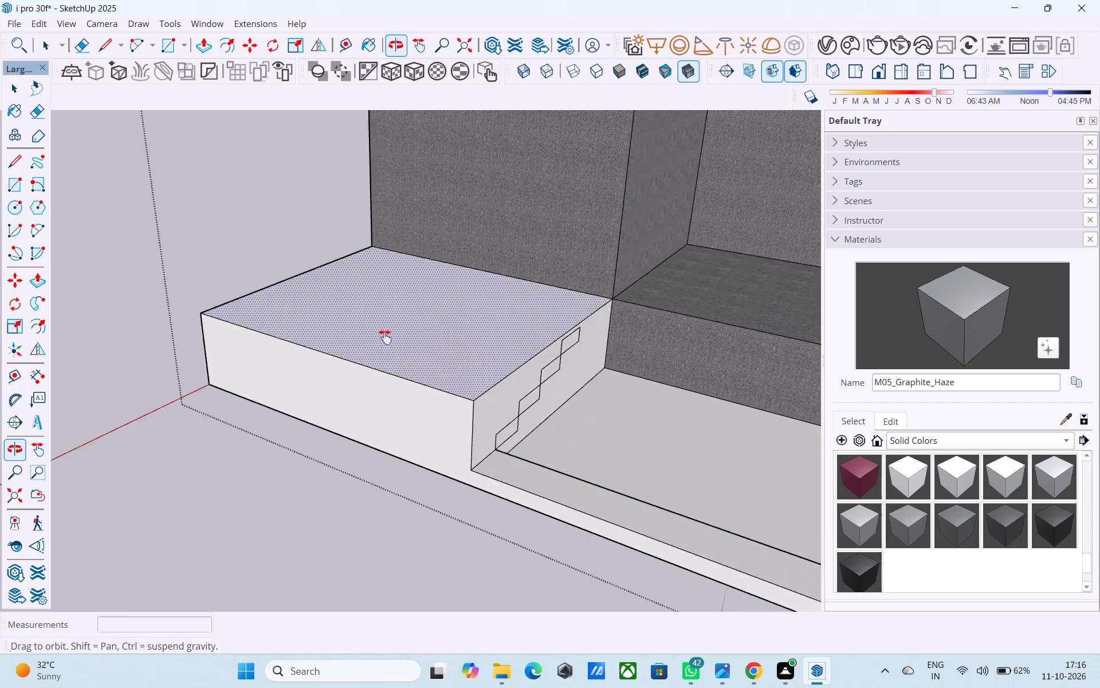
{"action": "middle_click_drag", "start_coordinate": [385, 337], "coordinate": [319, 307]}
{"action": "scroll", "coordinate": [384, 355], "scroll_direction": "up", "scroll_amount": 5}
{"action": "double_click", "coordinate": [392, 368]}
{"action": "scroll", "coordinate": [408, 350], "scroll_direction": "up", "scroll_amount": 1}
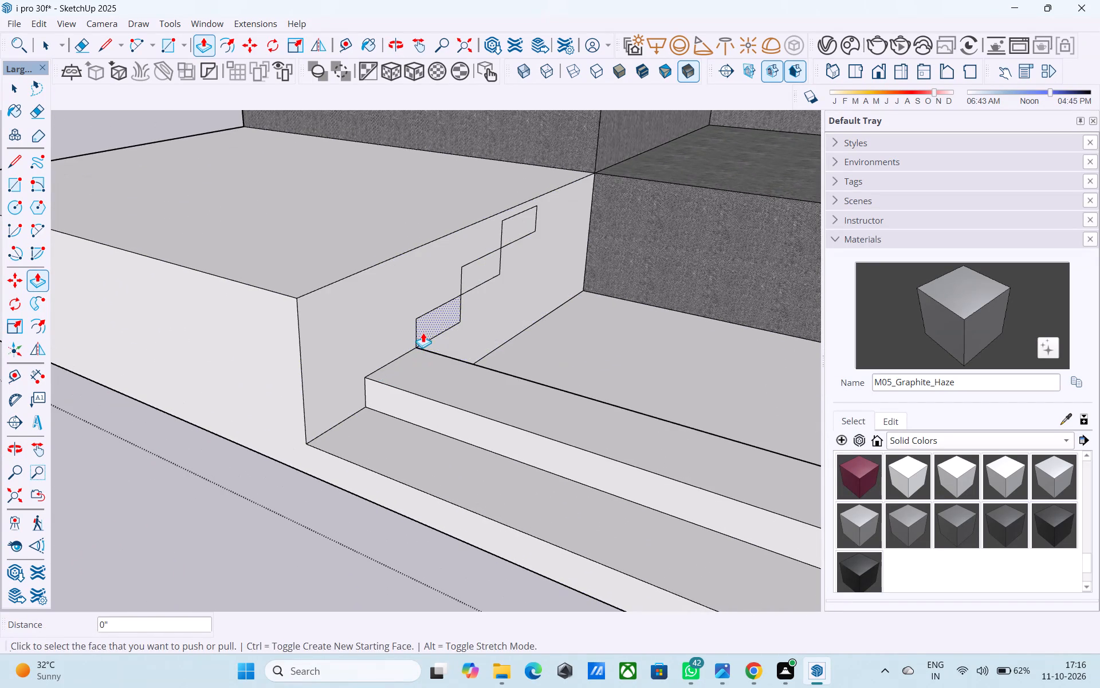
{"action": "double_click", "coordinate": [442, 312]}
{"action": "double_click", "coordinate": [478, 265]}
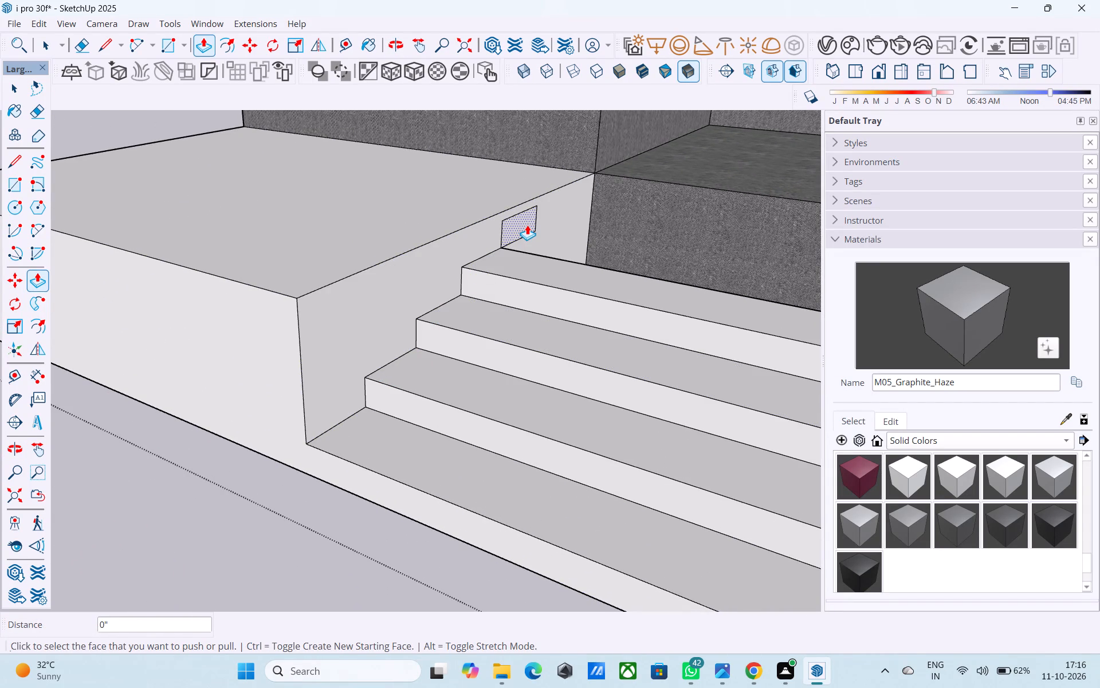
{"action": "double_click", "coordinate": [527, 225]}
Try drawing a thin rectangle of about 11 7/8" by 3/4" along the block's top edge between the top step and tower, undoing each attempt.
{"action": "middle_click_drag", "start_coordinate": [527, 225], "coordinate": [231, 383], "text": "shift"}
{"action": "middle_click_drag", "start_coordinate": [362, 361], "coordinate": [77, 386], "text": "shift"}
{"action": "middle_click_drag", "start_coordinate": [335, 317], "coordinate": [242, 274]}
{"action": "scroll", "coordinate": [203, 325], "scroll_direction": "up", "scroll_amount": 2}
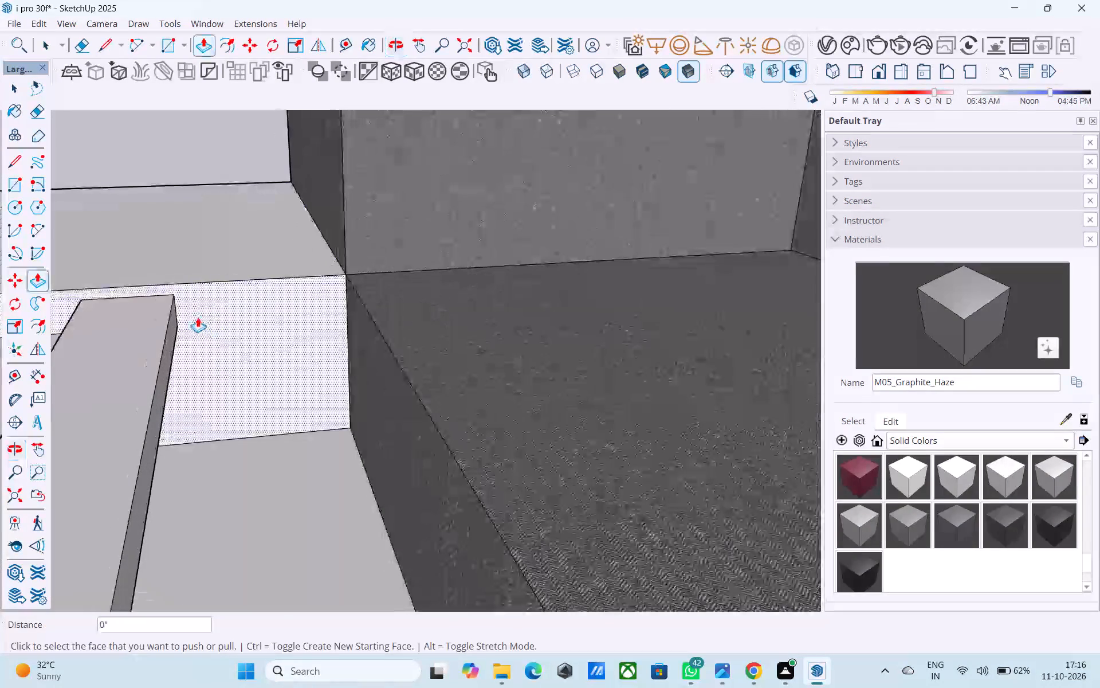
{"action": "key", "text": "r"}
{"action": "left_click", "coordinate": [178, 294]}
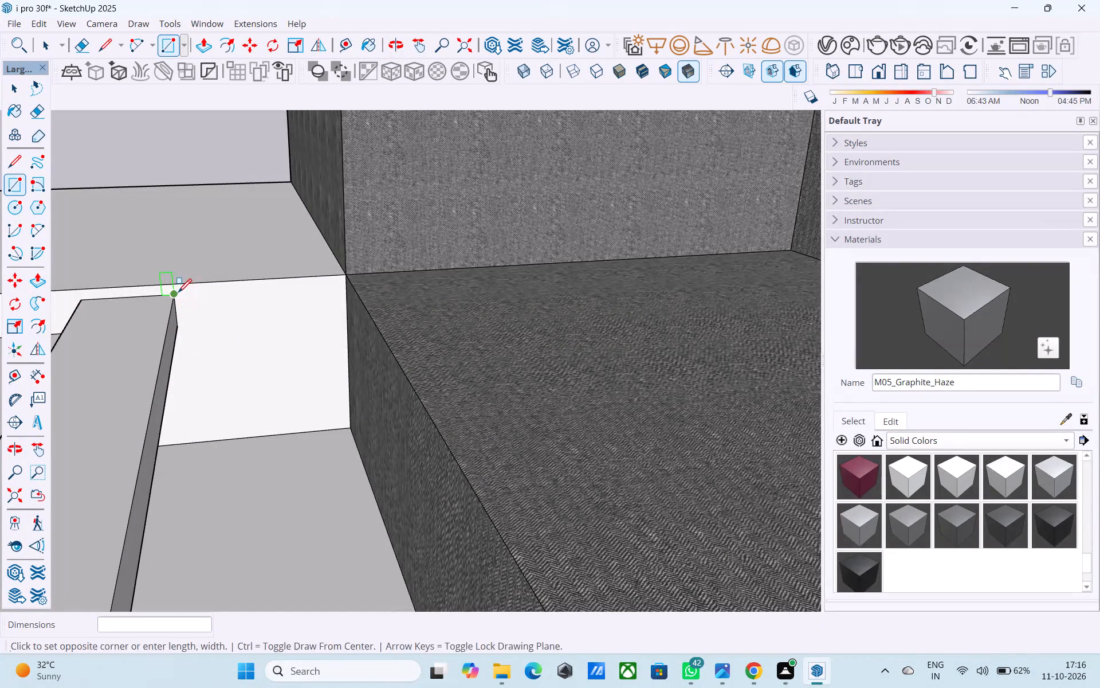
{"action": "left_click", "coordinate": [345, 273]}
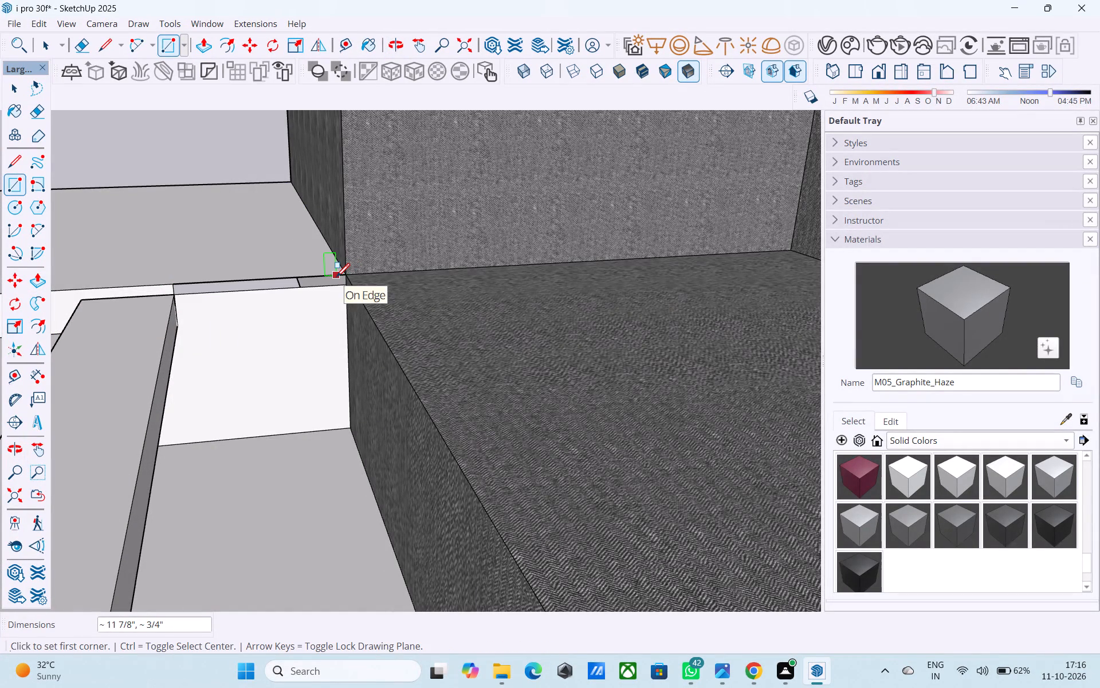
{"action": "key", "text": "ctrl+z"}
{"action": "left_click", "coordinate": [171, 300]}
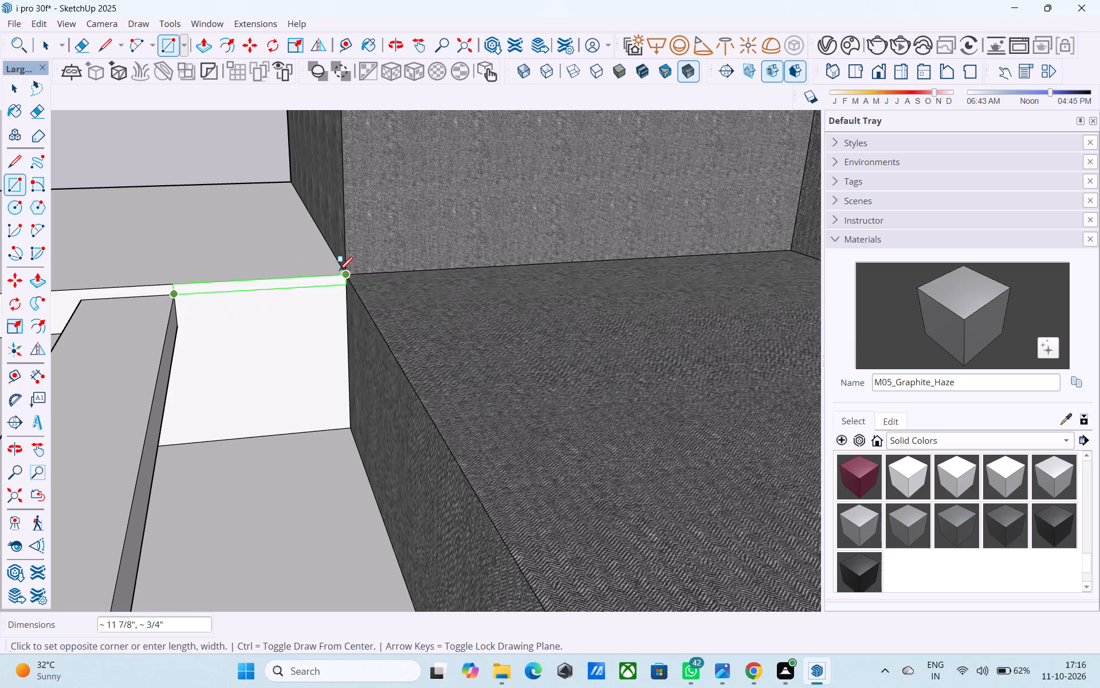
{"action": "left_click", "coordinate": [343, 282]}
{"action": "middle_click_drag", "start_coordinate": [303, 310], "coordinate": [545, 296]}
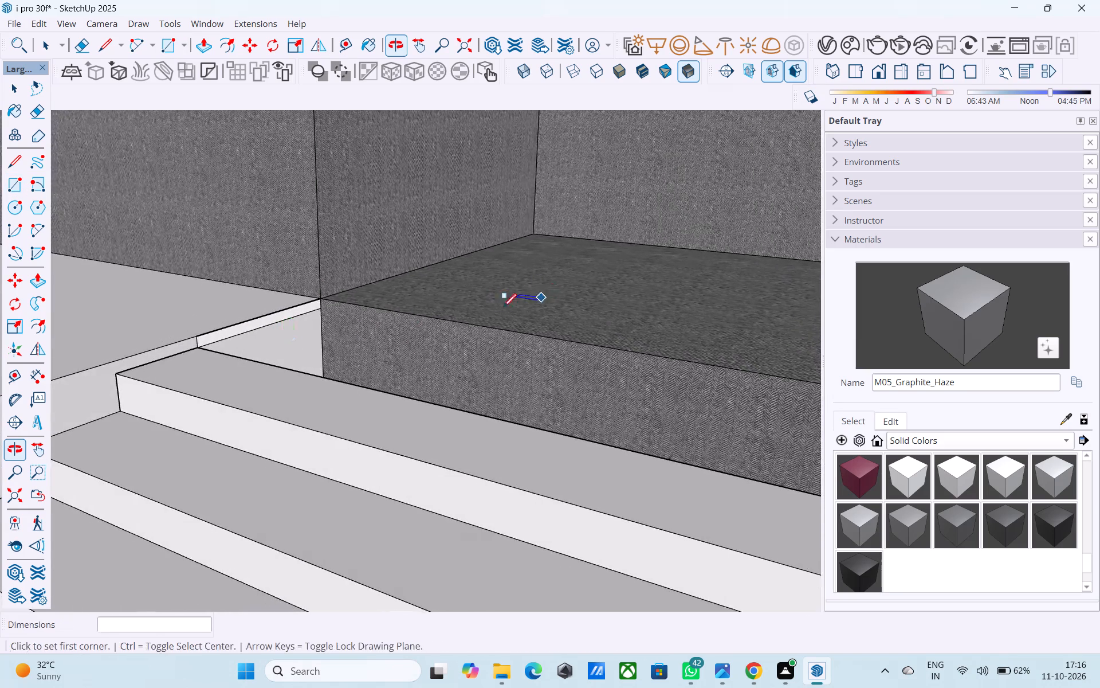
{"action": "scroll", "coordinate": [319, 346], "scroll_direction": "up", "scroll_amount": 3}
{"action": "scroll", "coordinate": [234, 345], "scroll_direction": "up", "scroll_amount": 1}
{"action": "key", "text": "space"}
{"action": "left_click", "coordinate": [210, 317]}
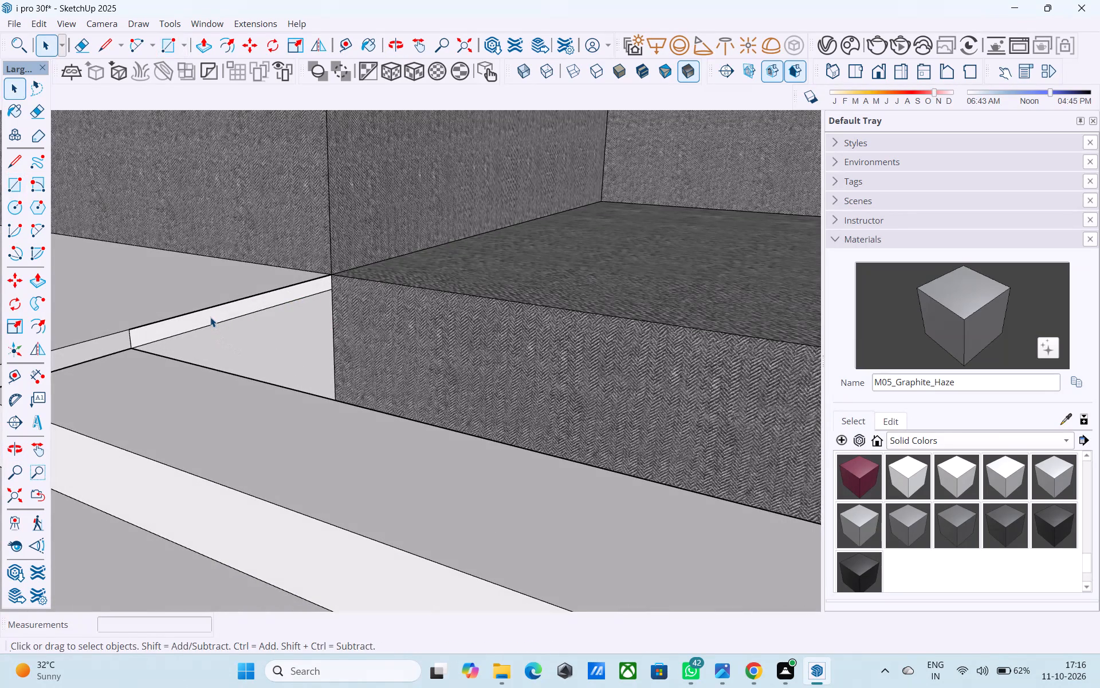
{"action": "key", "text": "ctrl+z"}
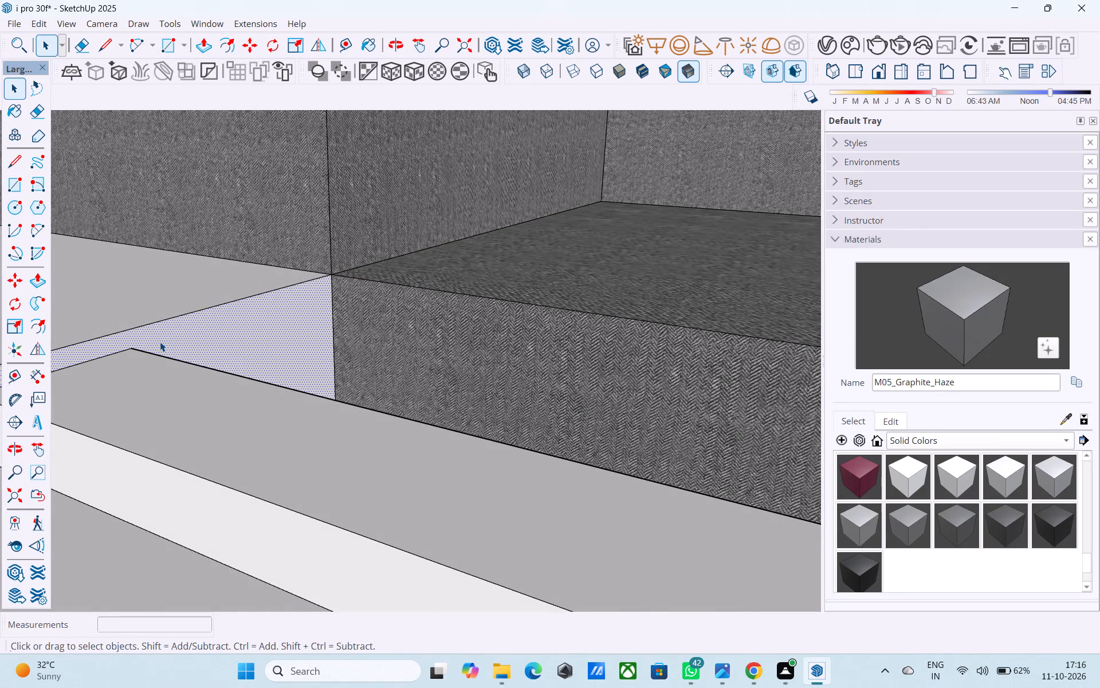
Outline a strip above the top step with a vertical line of about 3/4" and an 11 7/8" line back to the tower.
{"action": "key", "text": "l"}
{"action": "left_click", "coordinate": [147, 345]}
{"action": "left_click", "coordinate": [130, 331]}
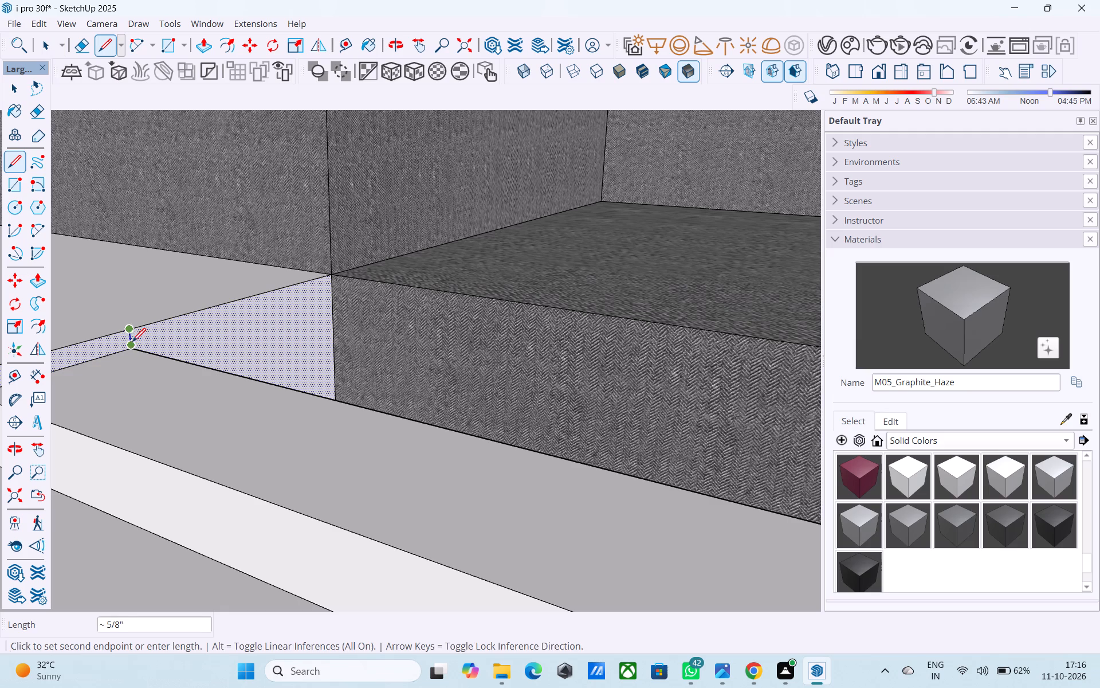
{"action": "scroll", "coordinate": [134, 349], "scroll_direction": "up", "scroll_amount": 7}
{"action": "left_click", "coordinate": [134, 349]}
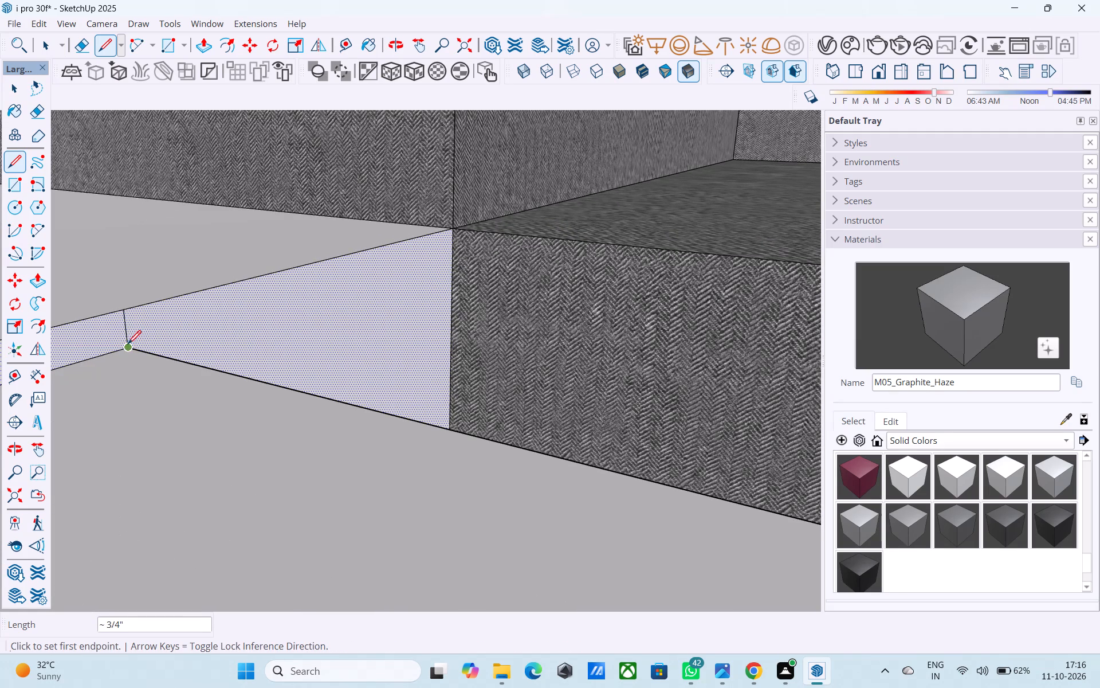
{"action": "left_click", "coordinate": [129, 346]}
{"action": "left_click", "coordinate": [457, 255]}
Extrude the thin strip 4' across to the opposite platform block, forming a landing between the top step and the doorway.
{"action": "key", "text": "space"}
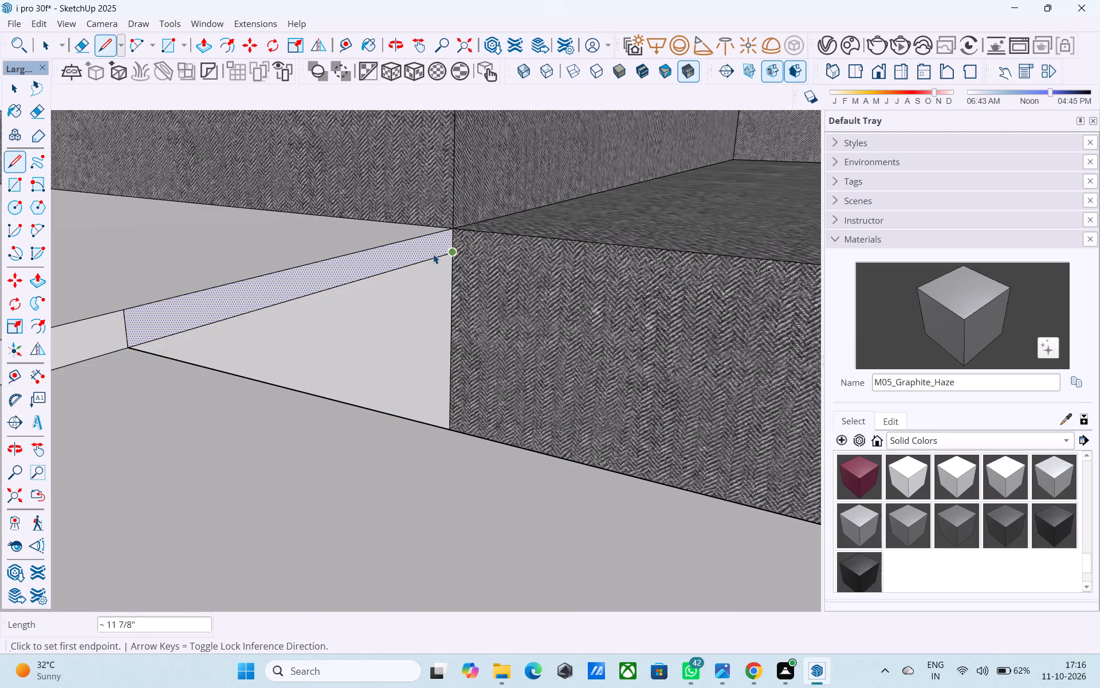
{"action": "left_click", "coordinate": [433, 254]}
{"action": "key", "text": "p"}
{"action": "left_click", "coordinate": [433, 254]}
{"action": "scroll", "coordinate": [452, 247], "scroll_direction": "down", "scroll_amount": 6}
{"action": "scroll", "coordinate": [456, 247], "scroll_direction": "up", "scroll_amount": 1}
{"action": "scroll", "coordinate": [457, 247], "scroll_direction": "down", "scroll_amount": 6}
{"action": "middle_click_drag", "start_coordinate": [505, 280], "coordinate": [603, 305]}
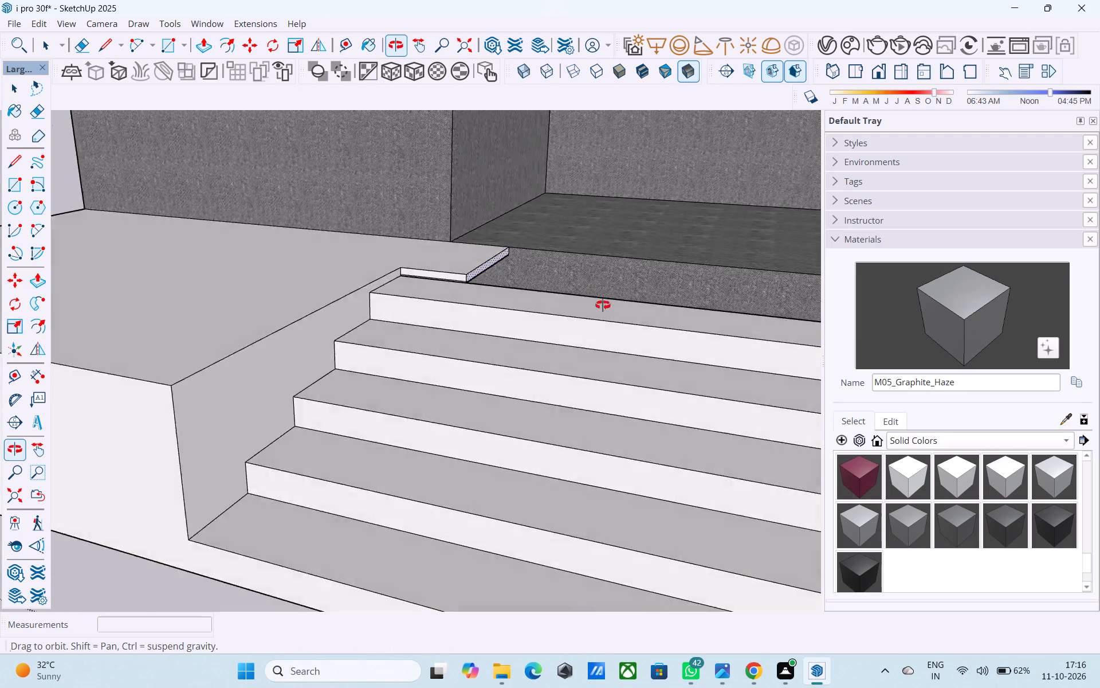
{"action": "middle_click_drag", "start_coordinate": [603, 305], "coordinate": [522, 372]}
{"action": "scroll", "coordinate": [524, 358], "scroll_direction": "up", "scroll_amount": 3}
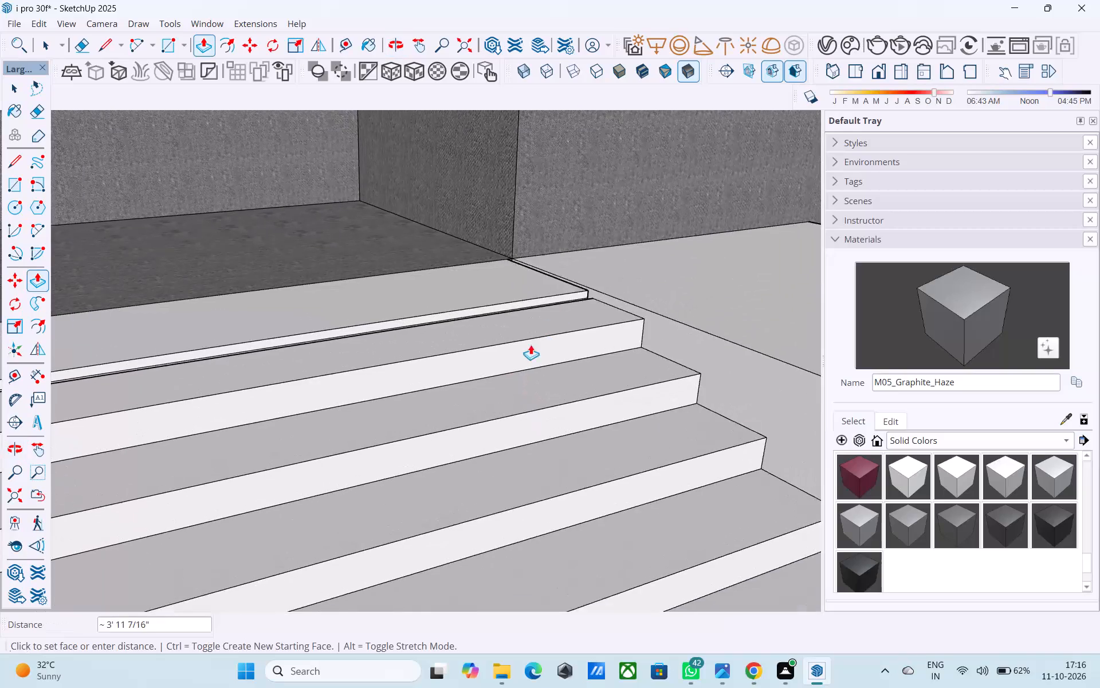
{"action": "left_click", "coordinate": [589, 291]}
Save the model.
{"action": "middle_click_drag", "start_coordinate": [329, 369], "coordinate": [342, 329], "text": "shift"}
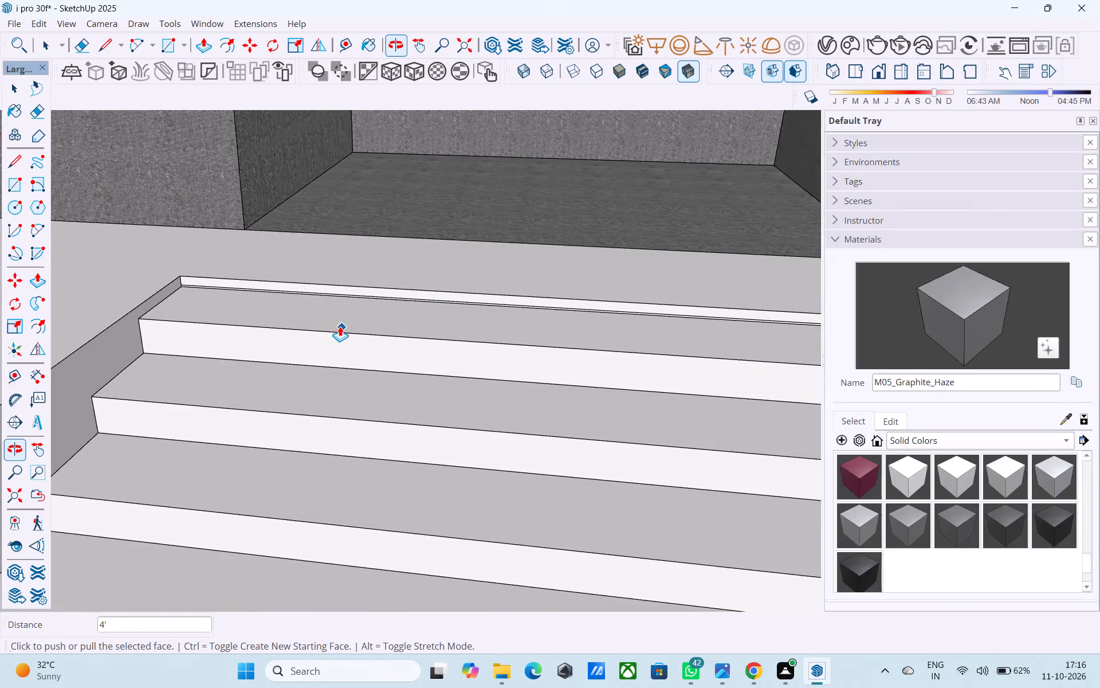
{"action": "scroll", "coordinate": [336, 322], "scroll_direction": "down", "scroll_amount": 15}
{"action": "key", "text": "space"}
{"action": "key", "text": "ctrl+s"}
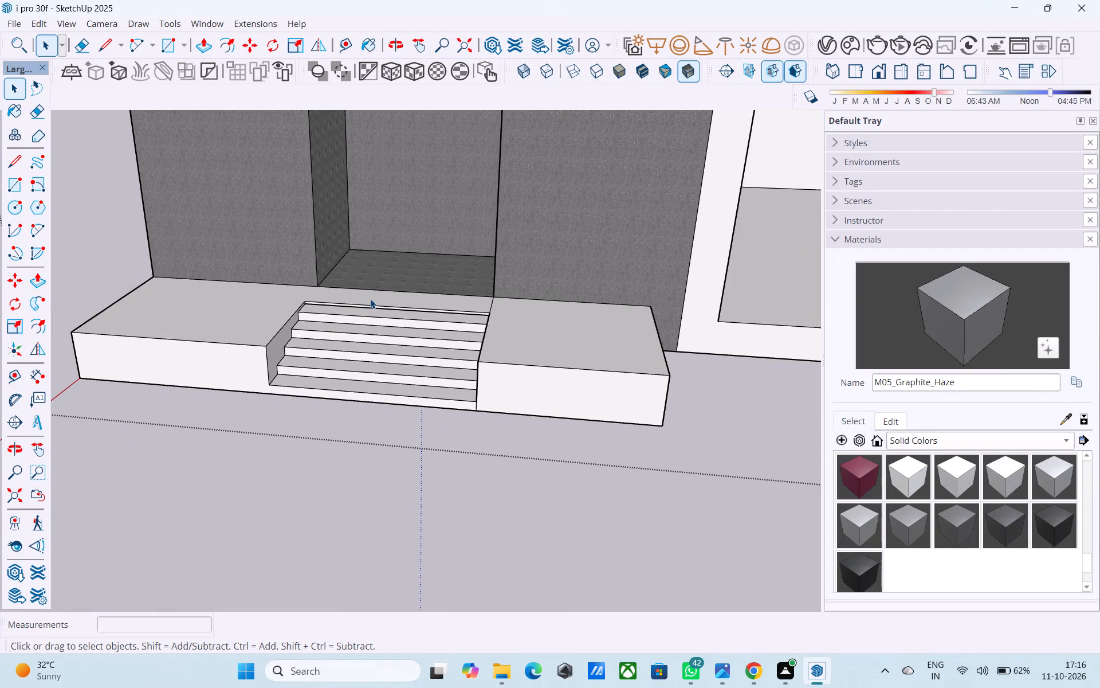
Close the front of the arched opening with one face by drawing a 4' line between the arch's ends and erasing that line.
{"action": "scroll", "coordinate": [370, 313], "scroll_direction": "down", "scroll_amount": 4}
{"action": "middle_click_drag", "start_coordinate": [370, 313], "coordinate": [459, 234]}
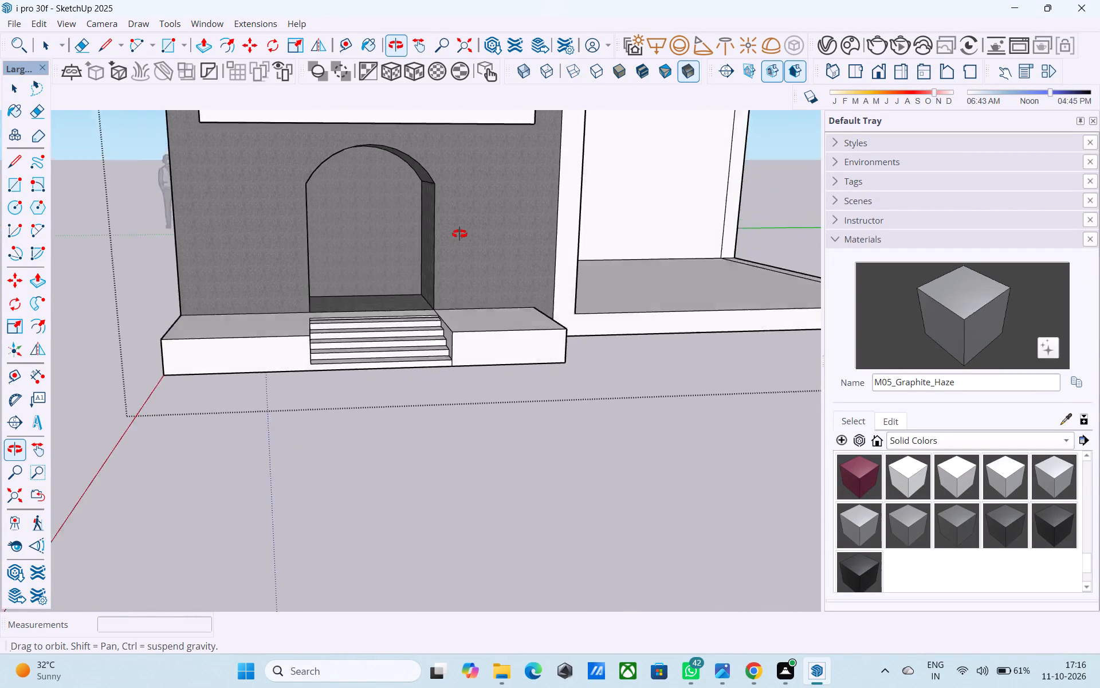
{"action": "middle_click_drag", "start_coordinate": [459, 234], "coordinate": [445, 319]}
{"action": "middle_click_drag", "start_coordinate": [391, 380], "coordinate": [294, 377]}
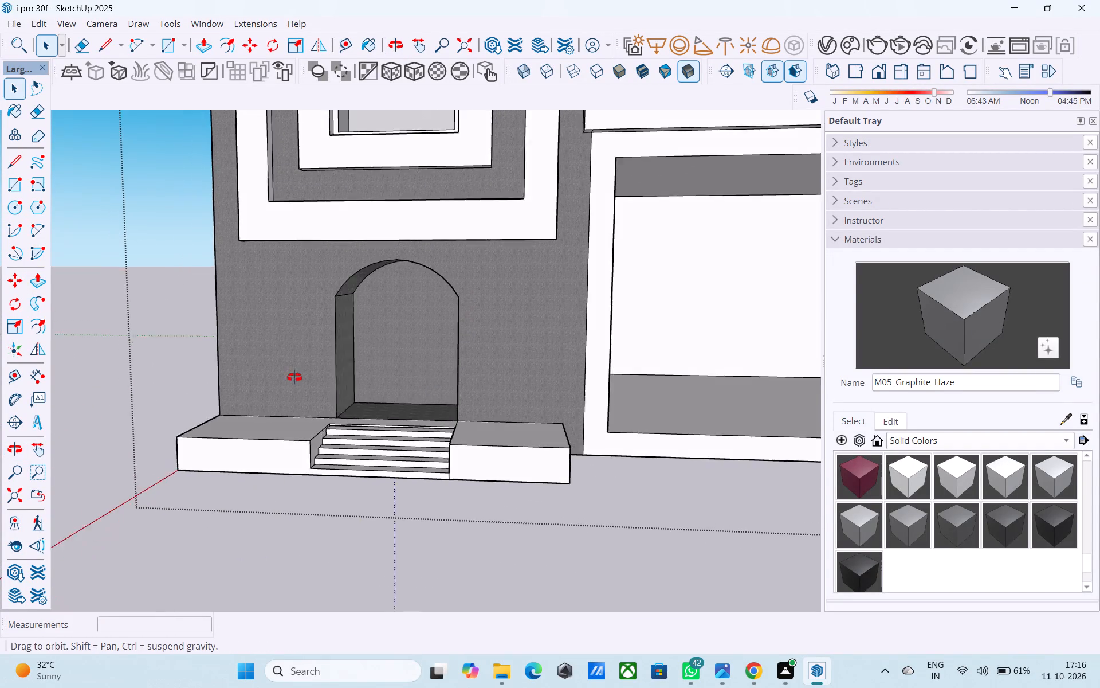
{"action": "middle_click_drag", "start_coordinate": [294, 377], "coordinate": [258, 372]}
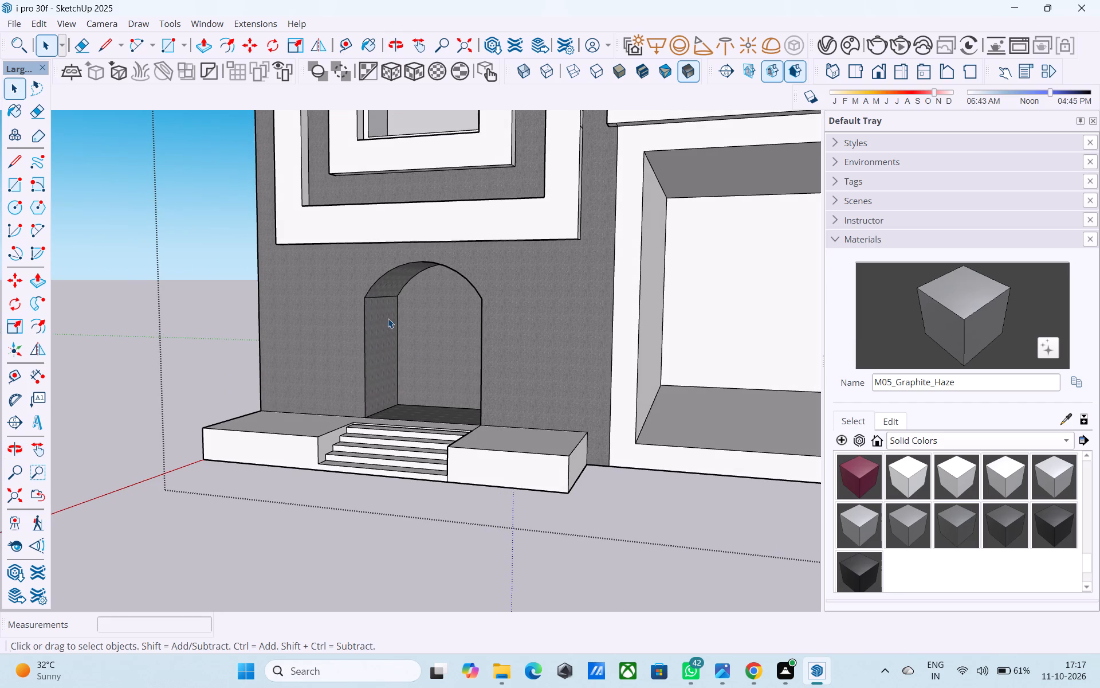
{"action": "key", "text": "l"}
{"action": "left_click", "coordinate": [368, 300]}
{"action": "left_click", "coordinate": [479, 300]}
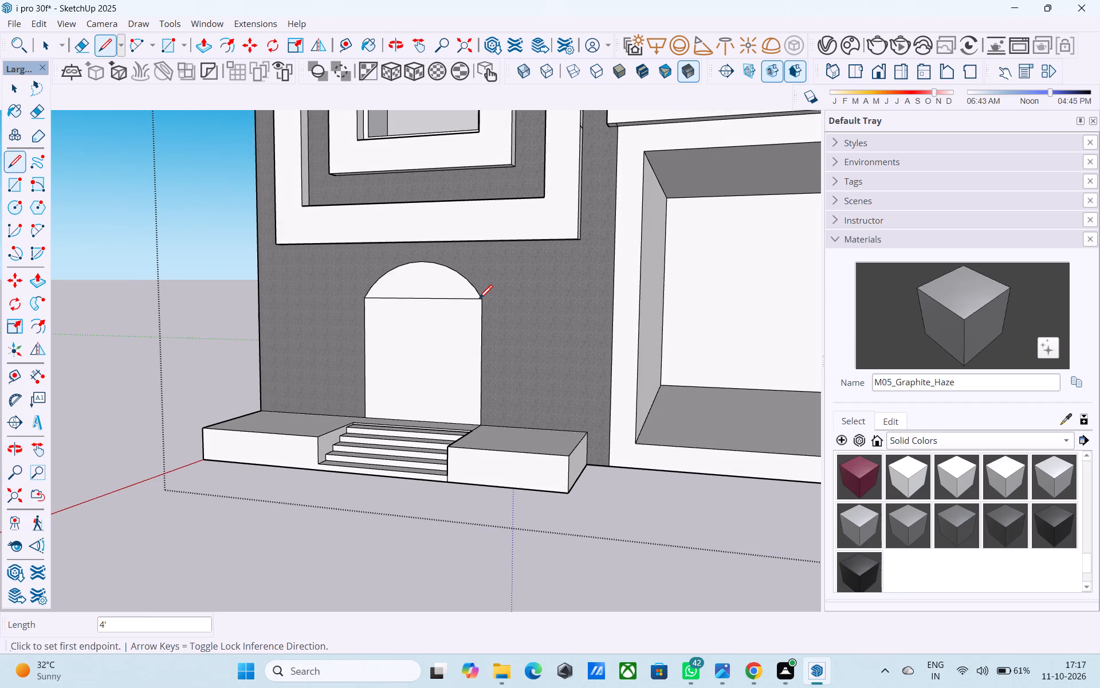
{"action": "key", "text": "space"}
{"action": "key", "text": "e"}
{"action": "left_click_drag", "start_coordinate": [443, 295], "coordinate": [447, 318]}
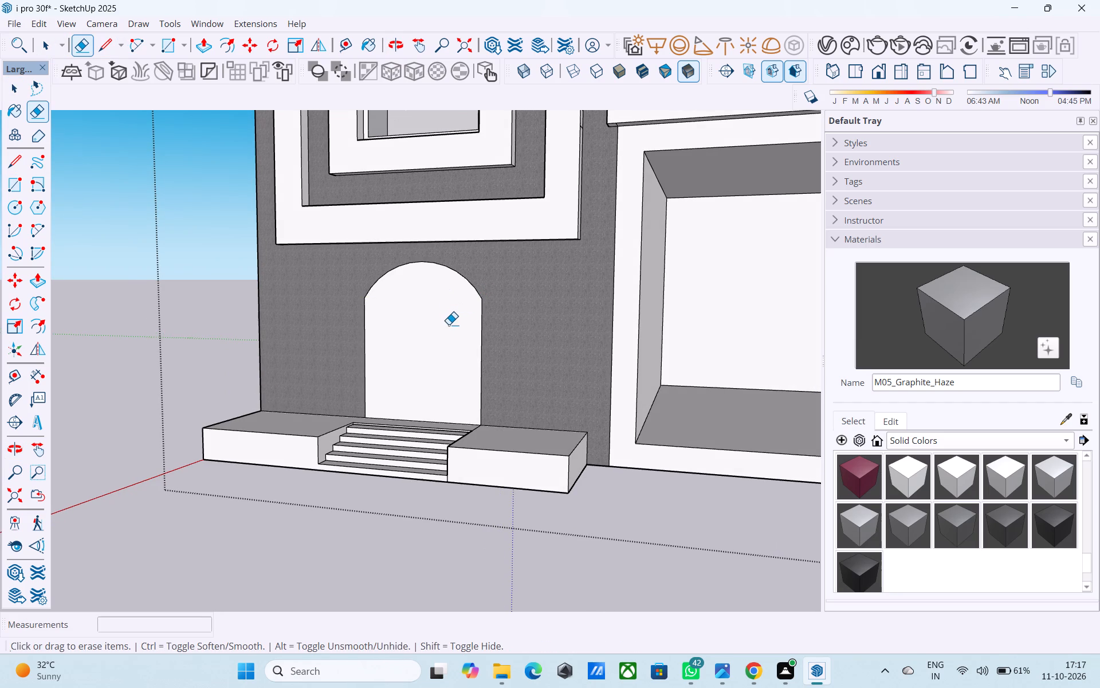
{"action": "key", "text": "space"}
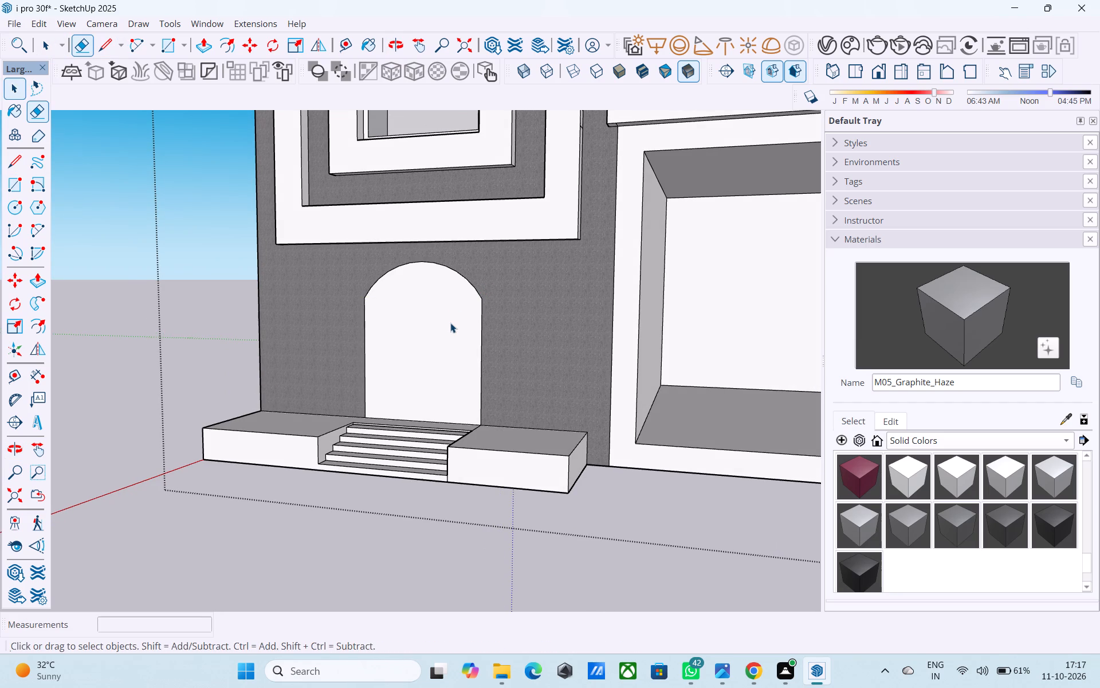
Push the arched door face about 5 5/16" inward from the tower's front wall.
{"action": "left_click", "coordinate": [450, 323]}
{"action": "key", "text": "p"}
{"action": "left_click", "coordinate": [450, 323]}
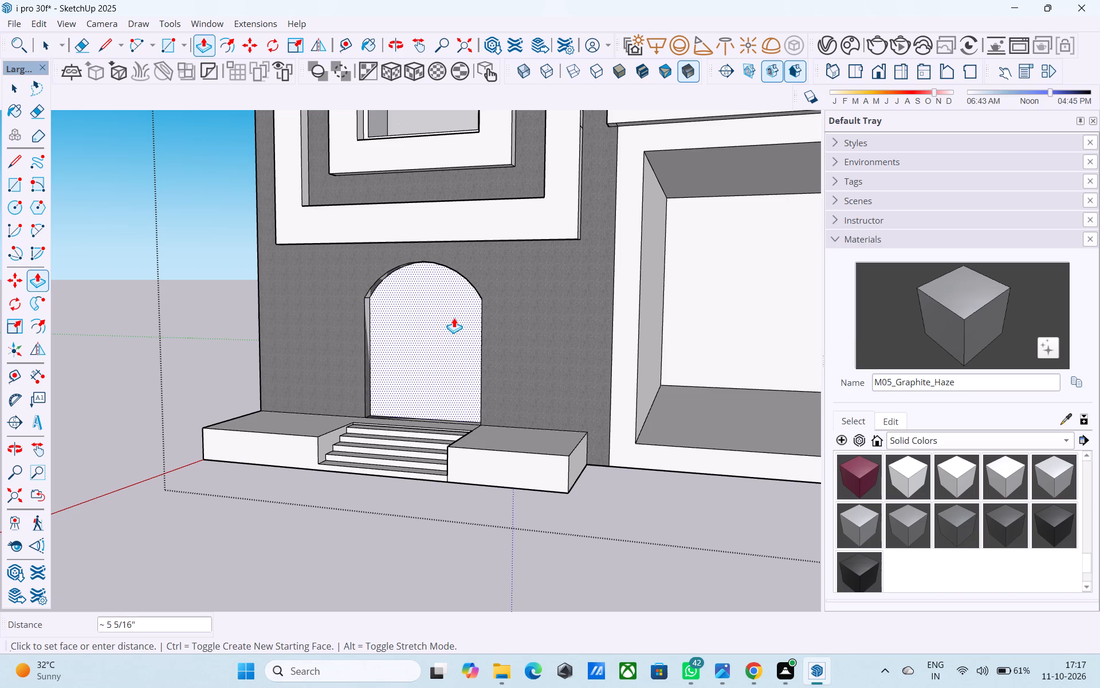
{"action": "scroll", "coordinate": [454, 316], "scroll_direction": "up", "scroll_amount": 5}
{"action": "left_click", "coordinate": [453, 316]}
Paint the recessed arched door face with the wood material Wood_Veneer_15_1K.
{"action": "middle_click_drag", "start_coordinate": [450, 321], "coordinate": [545, 351]}
{"action": "left_click", "coordinate": [906, 442]}
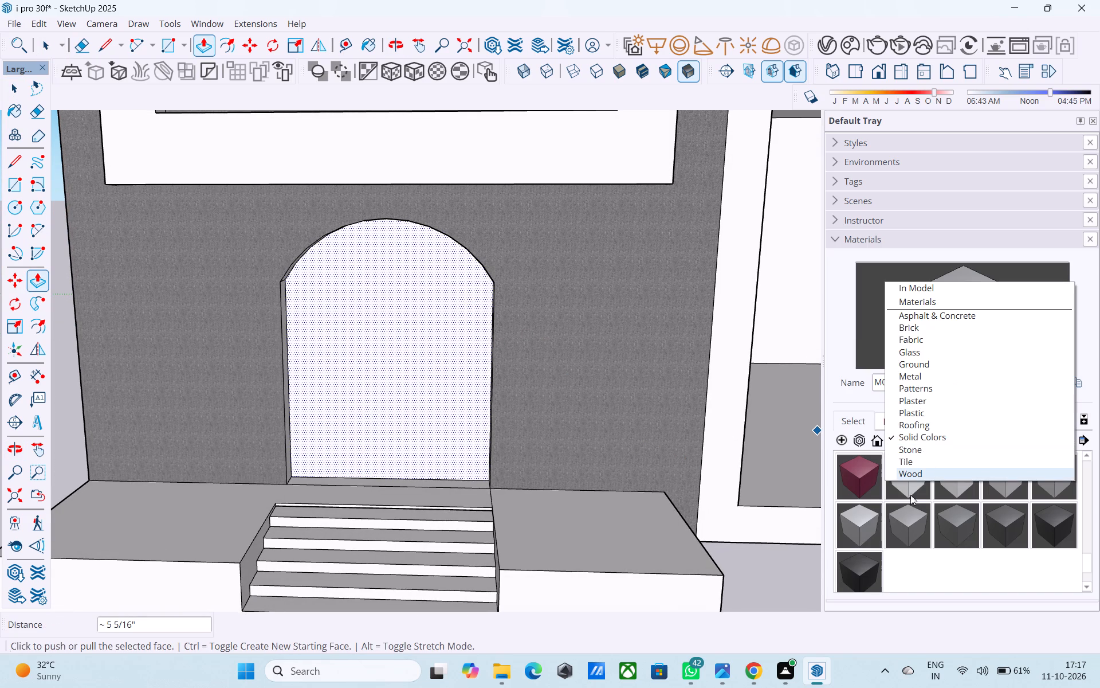
{"action": "left_click", "coordinate": [915, 468]}
{"action": "left_click", "coordinate": [858, 518]}
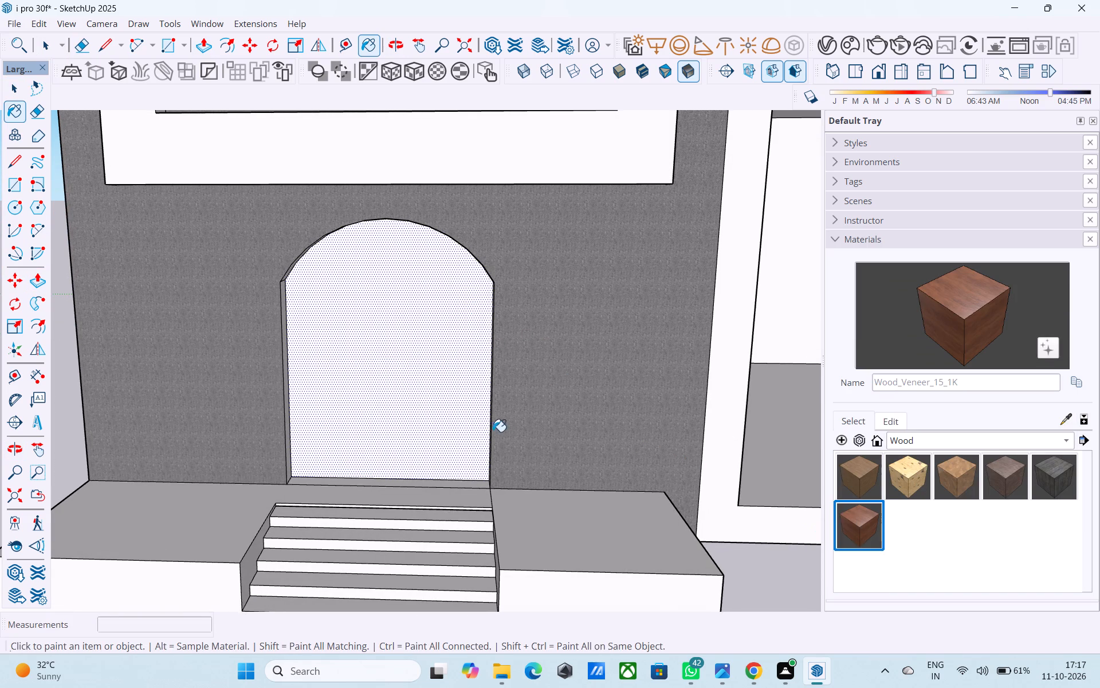
{"action": "left_click", "coordinate": [386, 388]}
{"action": "scroll", "coordinate": [400, 413], "scroll_direction": "down", "scroll_amount": 14}
{"action": "key", "text": "space"}
{"action": "left_click", "coordinate": [293, 412]}
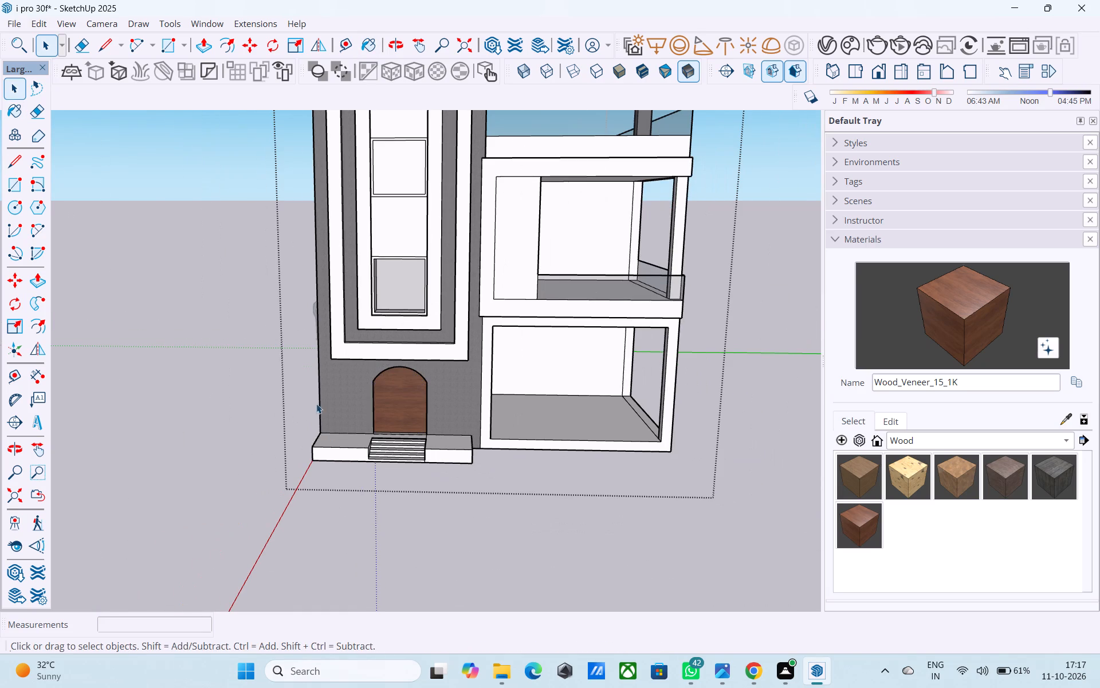
Paint the narrow first-floor wall panel beside the tower with the pattern material Batt_Blanket_Insulation_1K.
{"action": "middle_click_drag", "start_coordinate": [451, 366], "coordinate": [448, 315]}
{"action": "scroll", "coordinate": [444, 330], "scroll_direction": "down", "scroll_amount": 2}
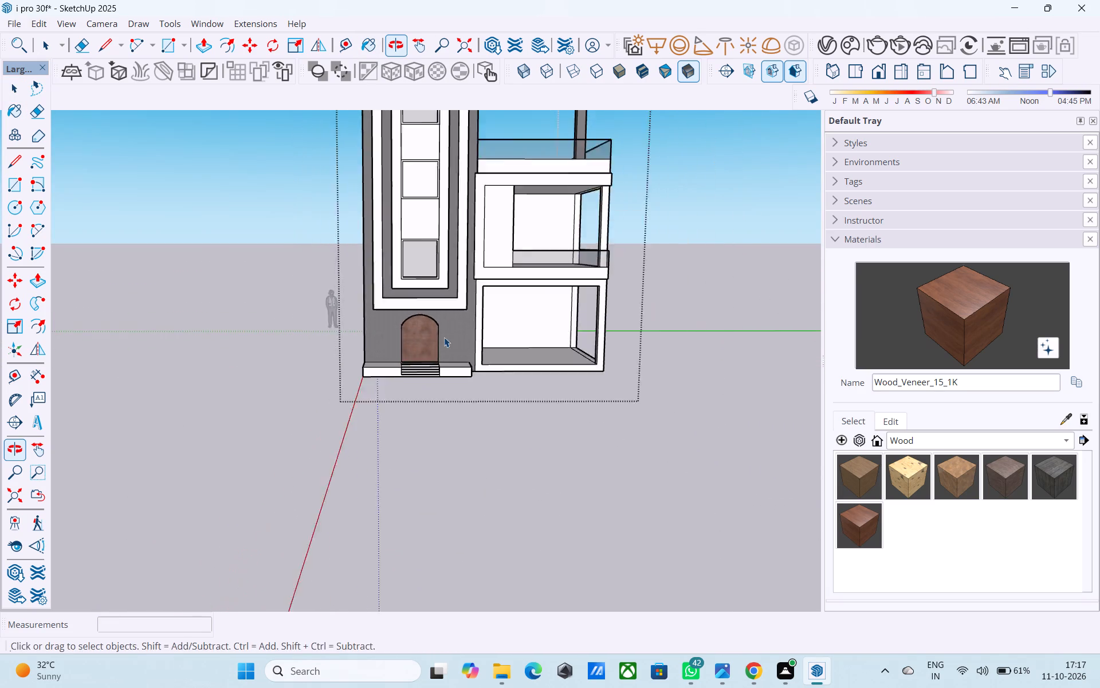
{"action": "scroll", "coordinate": [444, 337], "scroll_direction": "down", "scroll_amount": 5}
{"action": "middle_click_drag", "start_coordinate": [437, 334], "coordinate": [418, 429]}
{"action": "middle_click_drag", "start_coordinate": [528, 337], "coordinate": [521, 325], "text": "shift"}
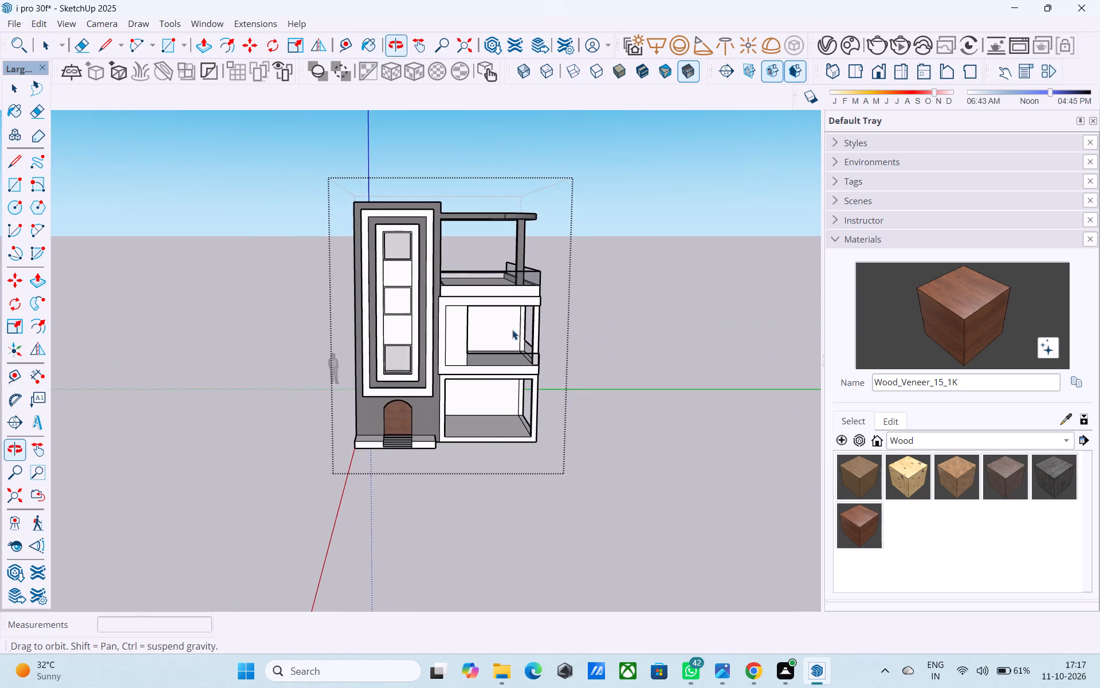
{"action": "scroll", "coordinate": [457, 338], "scroll_direction": "up", "scroll_amount": 3}
{"action": "middle_click_drag", "start_coordinate": [468, 327], "coordinate": [457, 325]}
{"action": "left_click", "coordinate": [450, 333]}
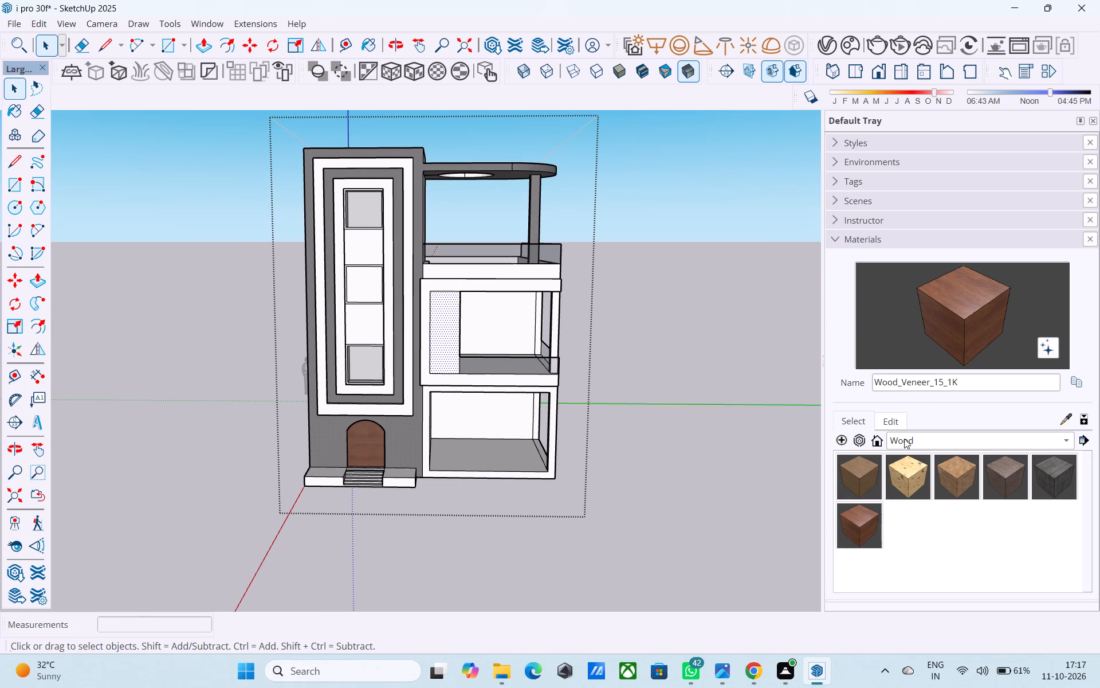
{"action": "left_click", "coordinate": [904, 438]}
{"action": "left_click", "coordinate": [919, 352]}
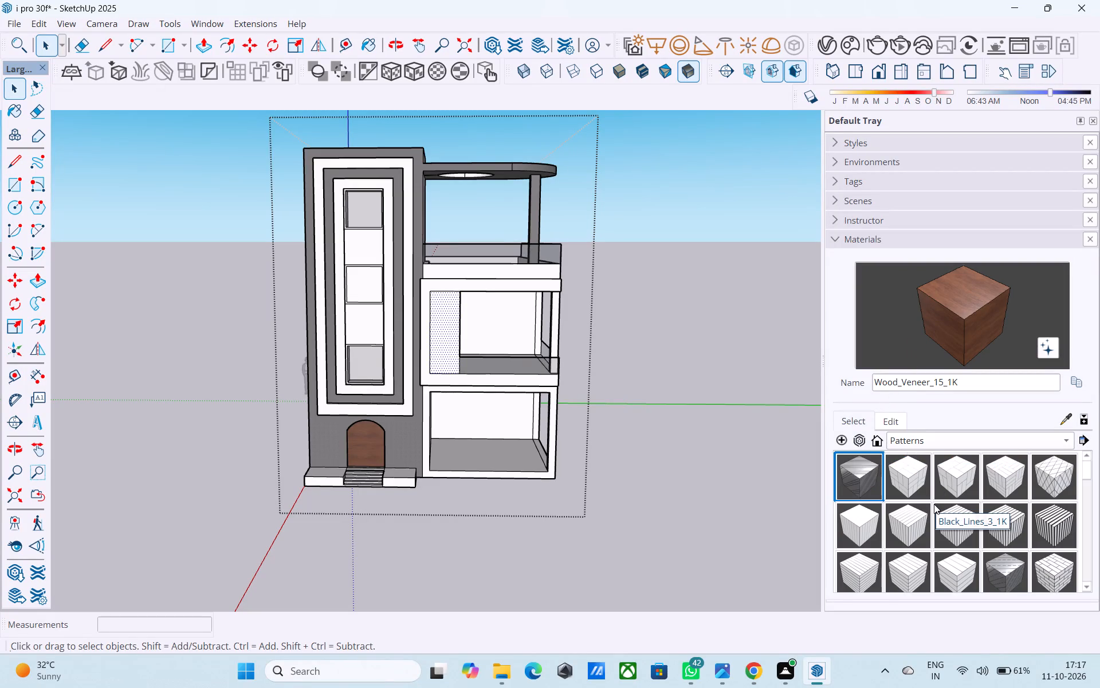
{"action": "scroll", "coordinate": [969, 525], "scroll_direction": "down", "scroll_amount": 1}
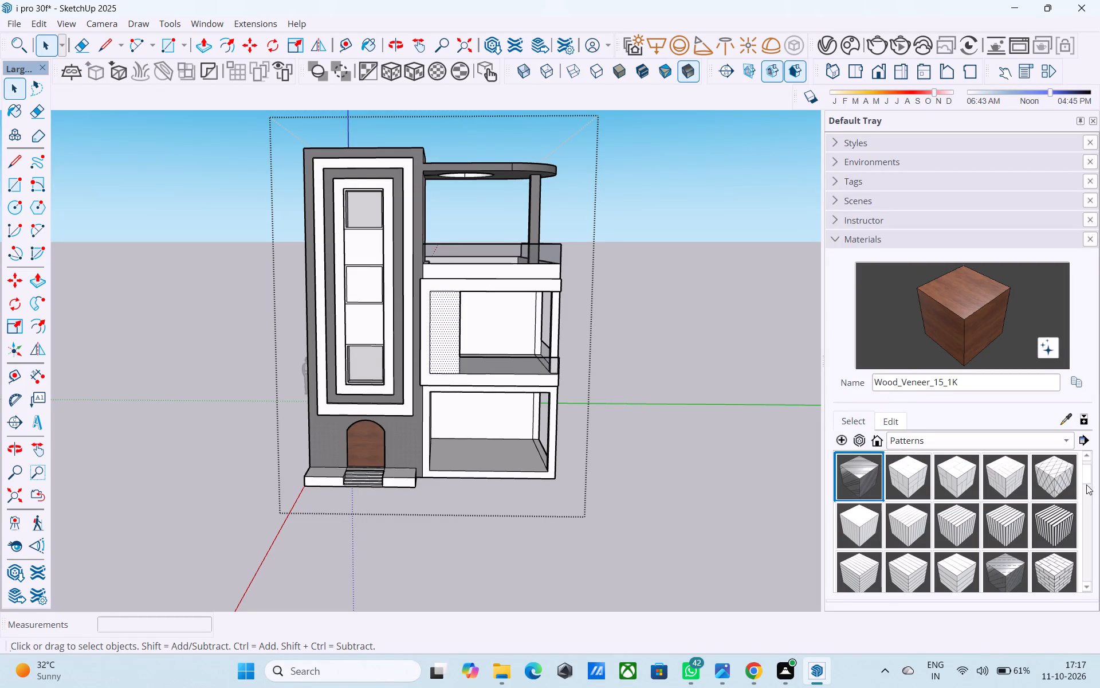
{"action": "left_click", "coordinate": [1063, 483]}
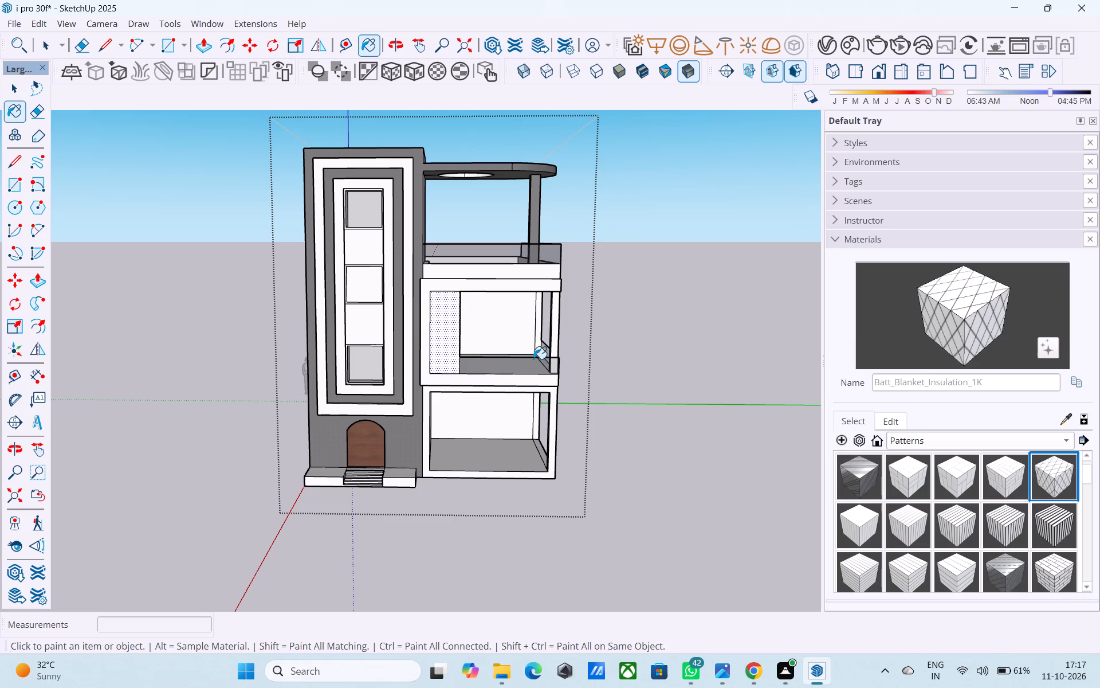
{"action": "scroll", "coordinate": [425, 329], "scroll_direction": "up", "scroll_amount": 6}
{"action": "left_click", "coordinate": [453, 335]}
{"action": "scroll", "coordinate": [453, 335], "scroll_direction": "up", "scroll_amount": 2}
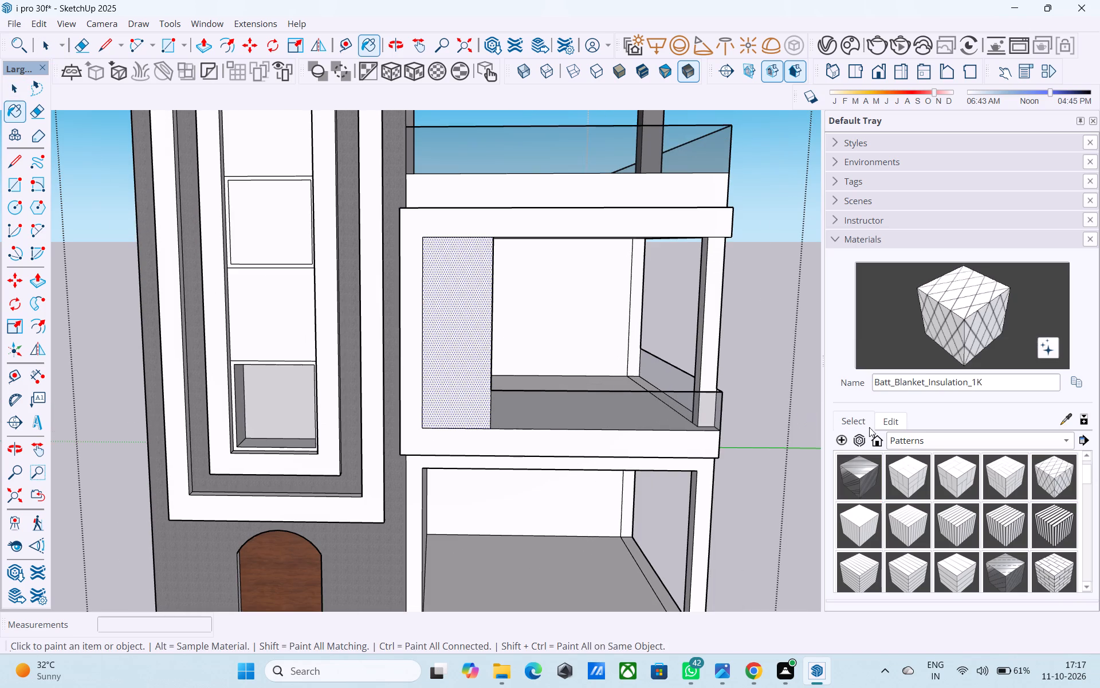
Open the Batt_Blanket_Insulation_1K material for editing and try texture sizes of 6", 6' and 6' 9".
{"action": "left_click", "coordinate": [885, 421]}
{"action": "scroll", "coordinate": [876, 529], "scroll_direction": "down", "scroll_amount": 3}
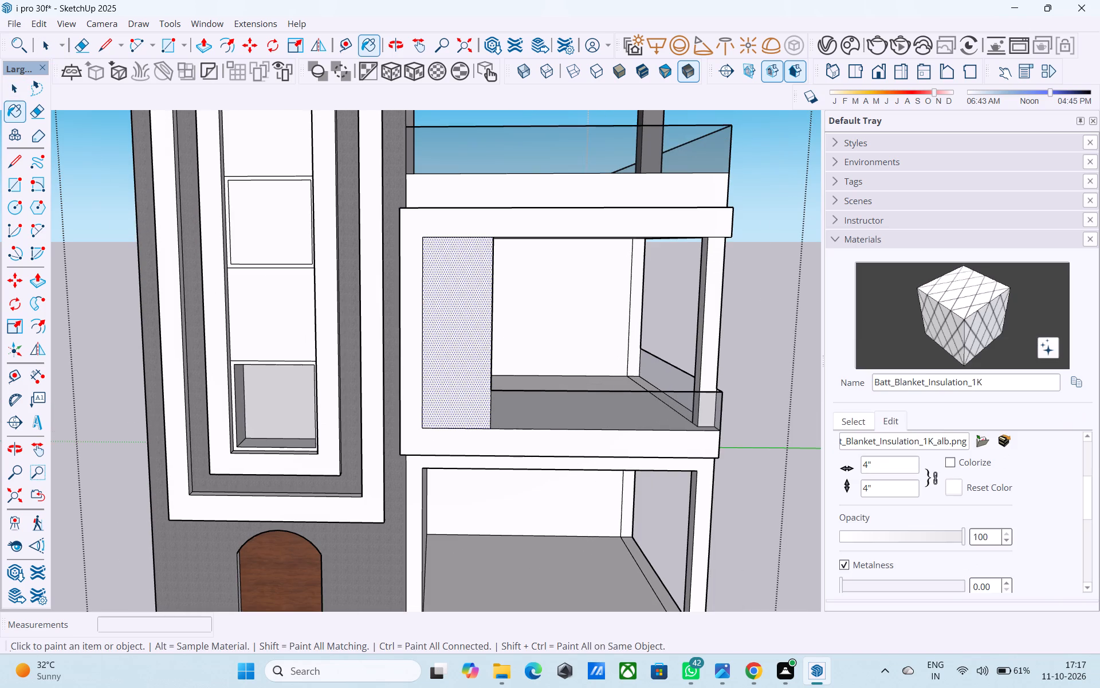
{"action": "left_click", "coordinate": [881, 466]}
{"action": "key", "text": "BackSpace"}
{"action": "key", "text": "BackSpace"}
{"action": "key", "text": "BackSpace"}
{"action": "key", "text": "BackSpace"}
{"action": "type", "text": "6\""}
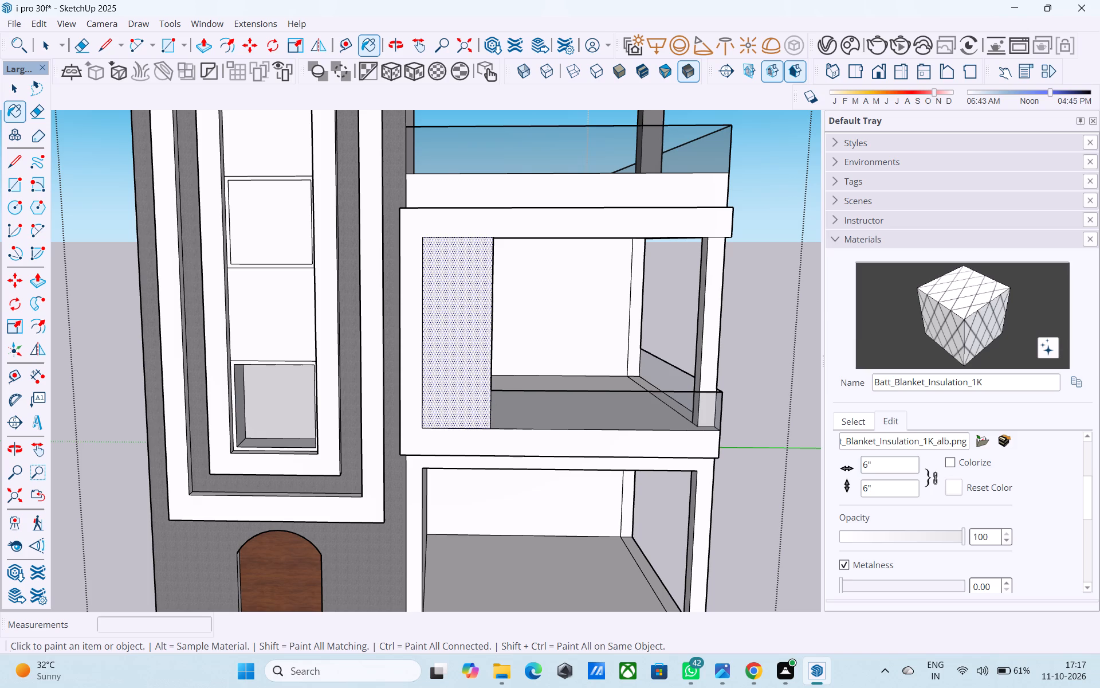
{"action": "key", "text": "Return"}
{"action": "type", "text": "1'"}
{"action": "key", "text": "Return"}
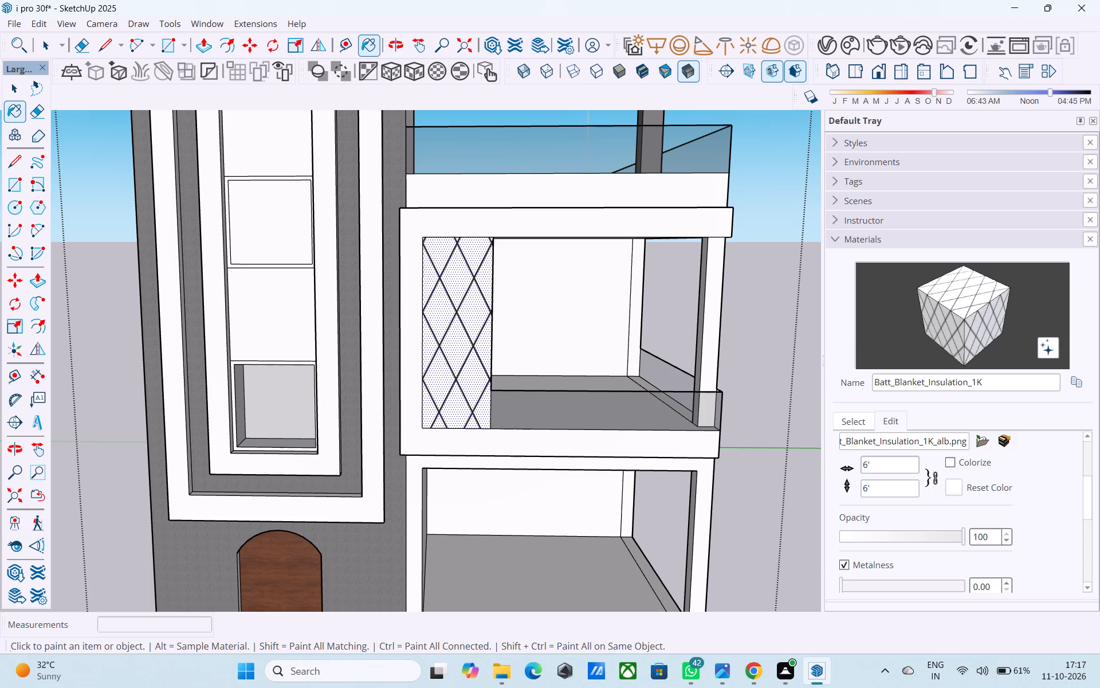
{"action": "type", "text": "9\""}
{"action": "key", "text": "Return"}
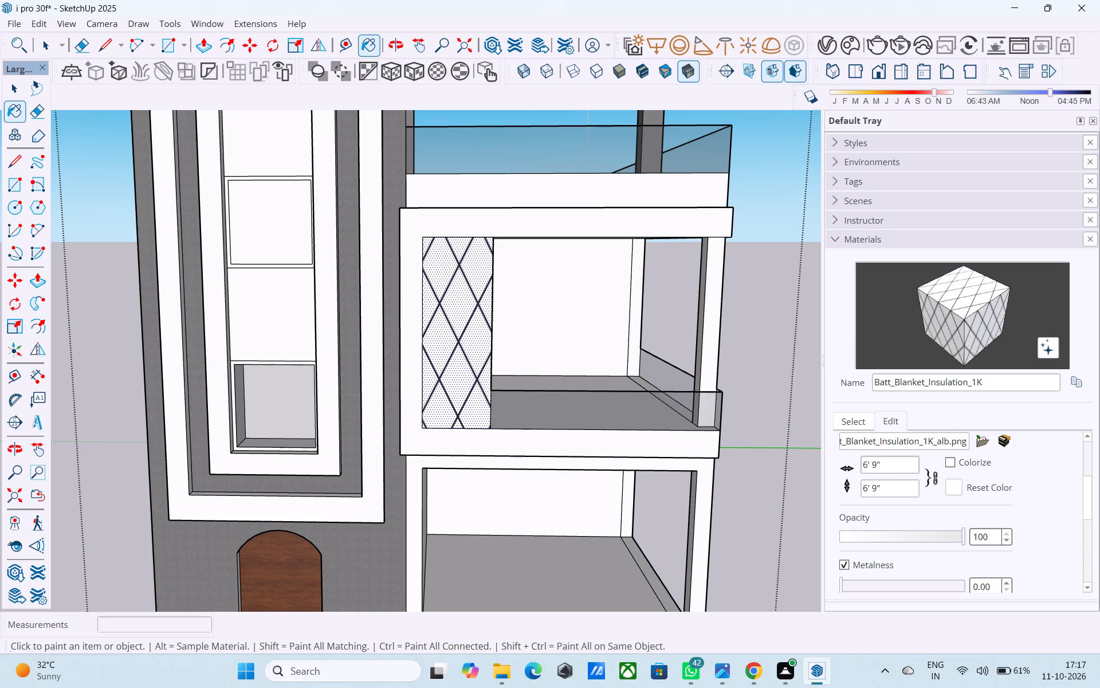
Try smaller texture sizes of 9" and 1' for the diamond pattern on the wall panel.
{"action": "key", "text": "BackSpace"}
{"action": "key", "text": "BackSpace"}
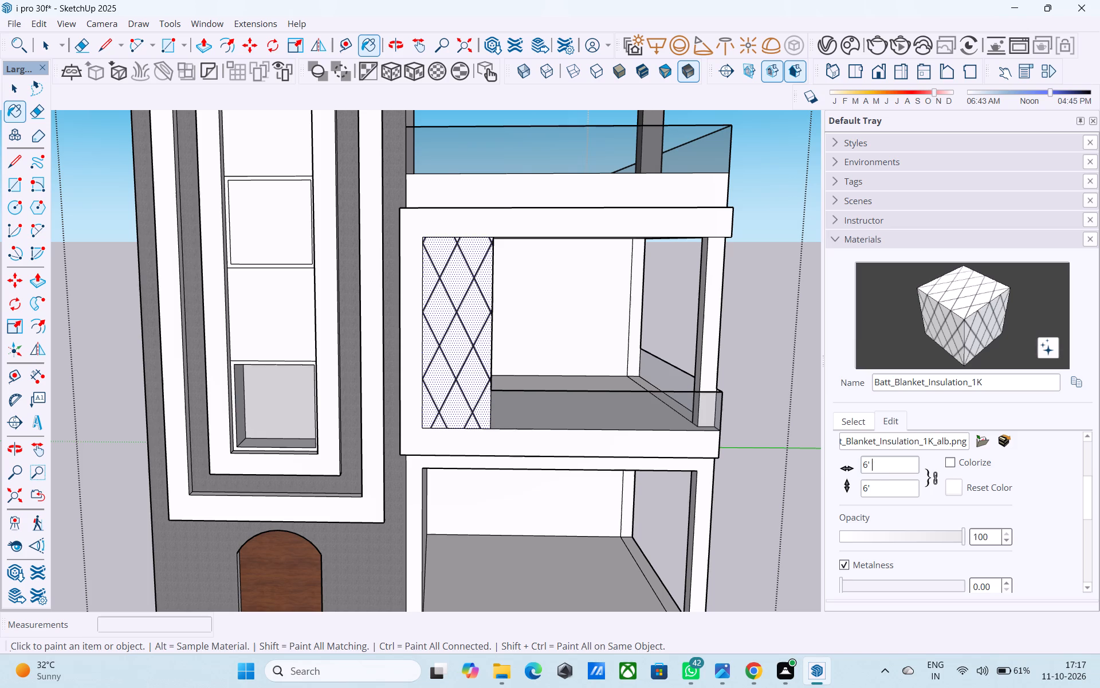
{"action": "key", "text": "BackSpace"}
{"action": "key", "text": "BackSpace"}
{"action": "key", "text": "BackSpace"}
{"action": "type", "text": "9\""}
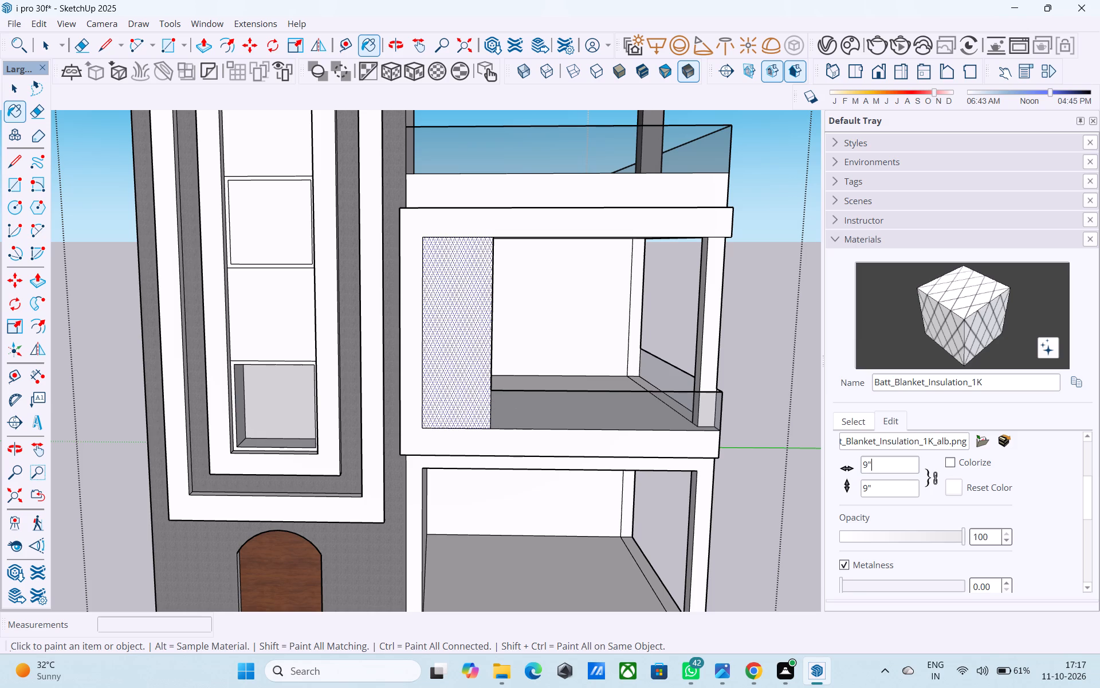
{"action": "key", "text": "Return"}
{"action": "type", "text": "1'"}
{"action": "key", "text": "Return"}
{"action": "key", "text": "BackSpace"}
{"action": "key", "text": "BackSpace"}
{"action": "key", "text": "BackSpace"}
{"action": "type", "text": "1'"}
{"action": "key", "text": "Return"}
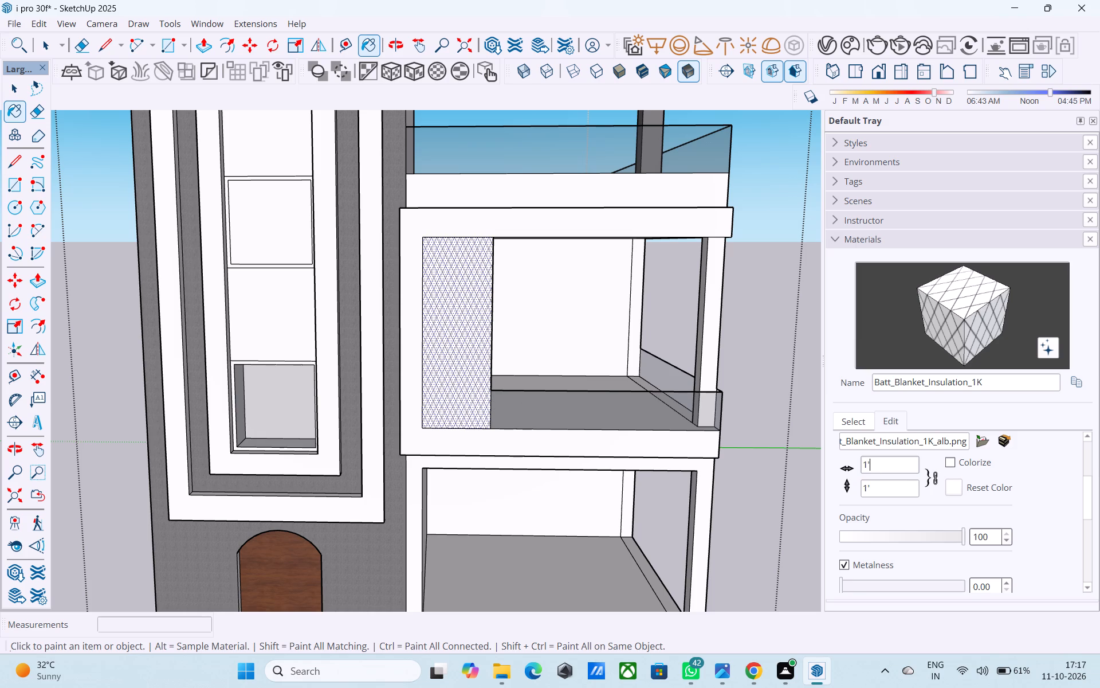
Set the Batt_Blanket_Insulation_1K texture size to 2' by 2' and clear the selection.
{"action": "key", "text": "BackSpace"}
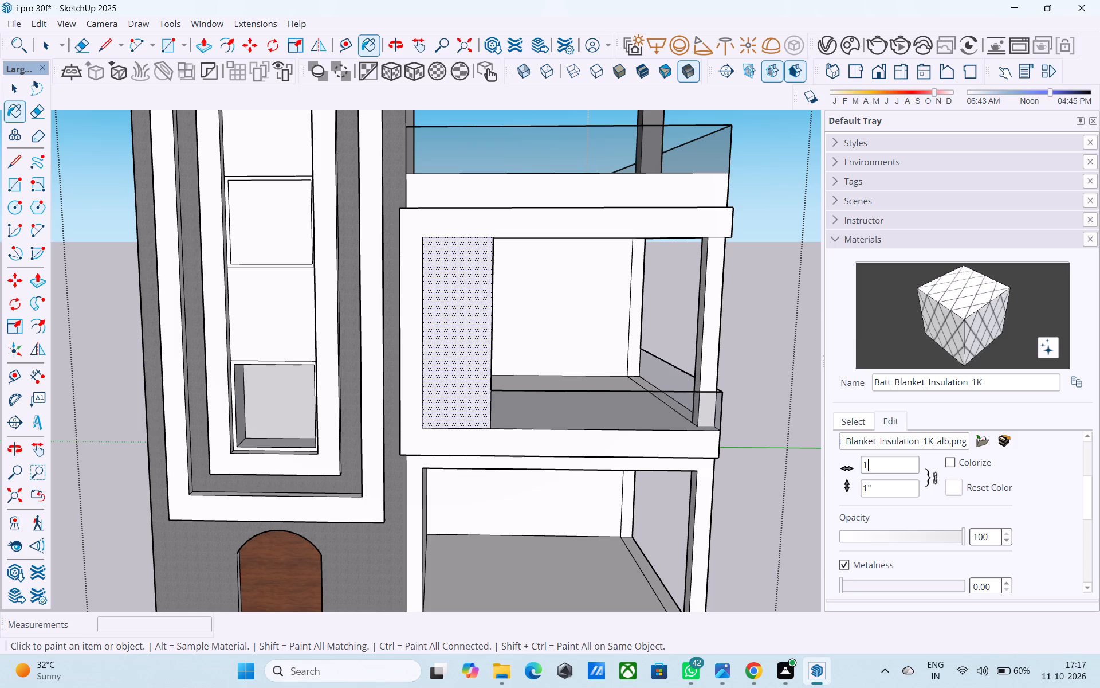
{"action": "key", "text": "BackSpace"}
{"action": "type", "text": "2'"}
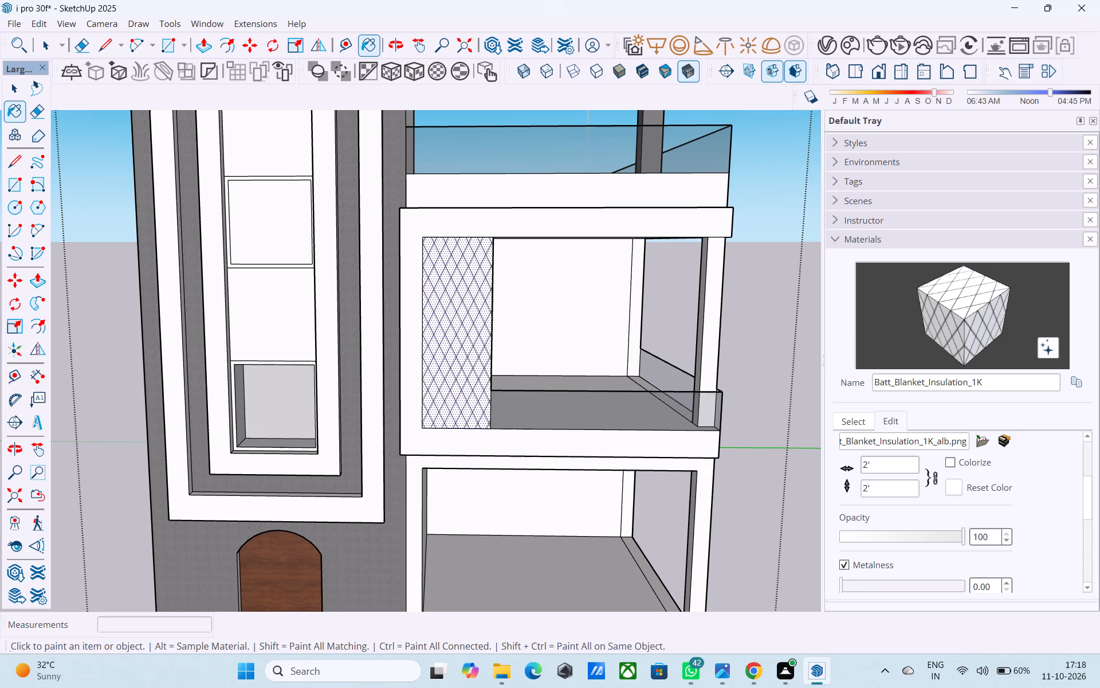
{"action": "key", "text": "space"}
{"action": "key", "text": "space"}
{"action": "left_click", "coordinate": [808, 434]}
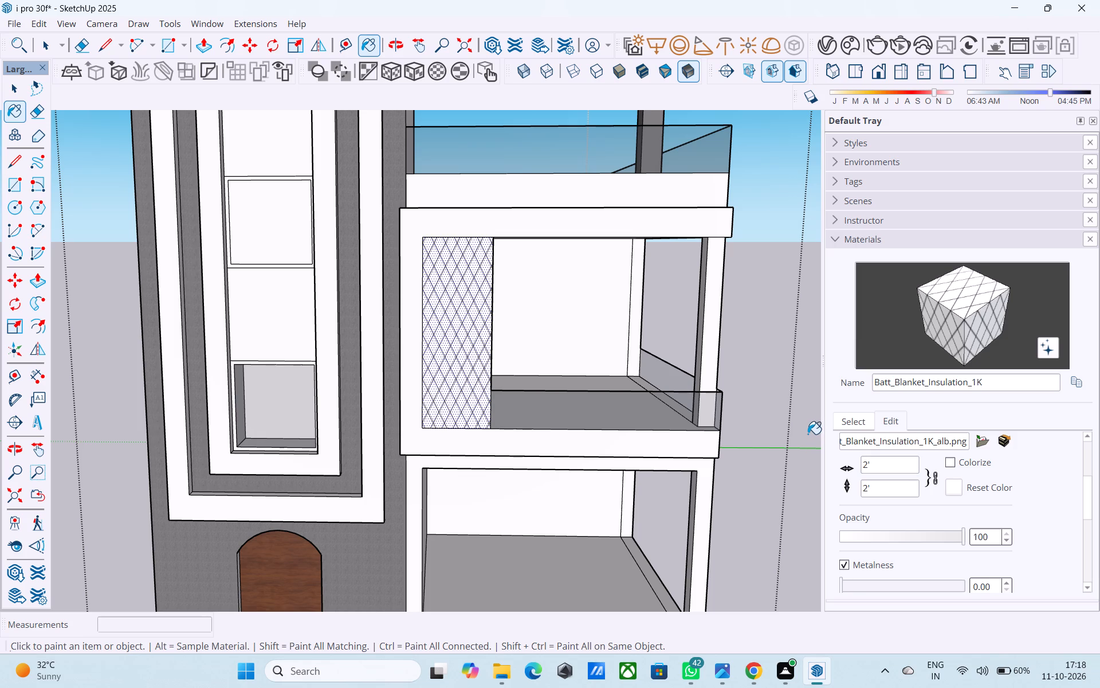
{"action": "key", "text": "space"}
{"action": "left_click", "coordinate": [806, 435]}
Examine the building's front facade, patterned wall panel and entrance platform from several angles.
{"action": "scroll", "coordinate": [694, 453], "scroll_direction": "down", "scroll_amount": 10}
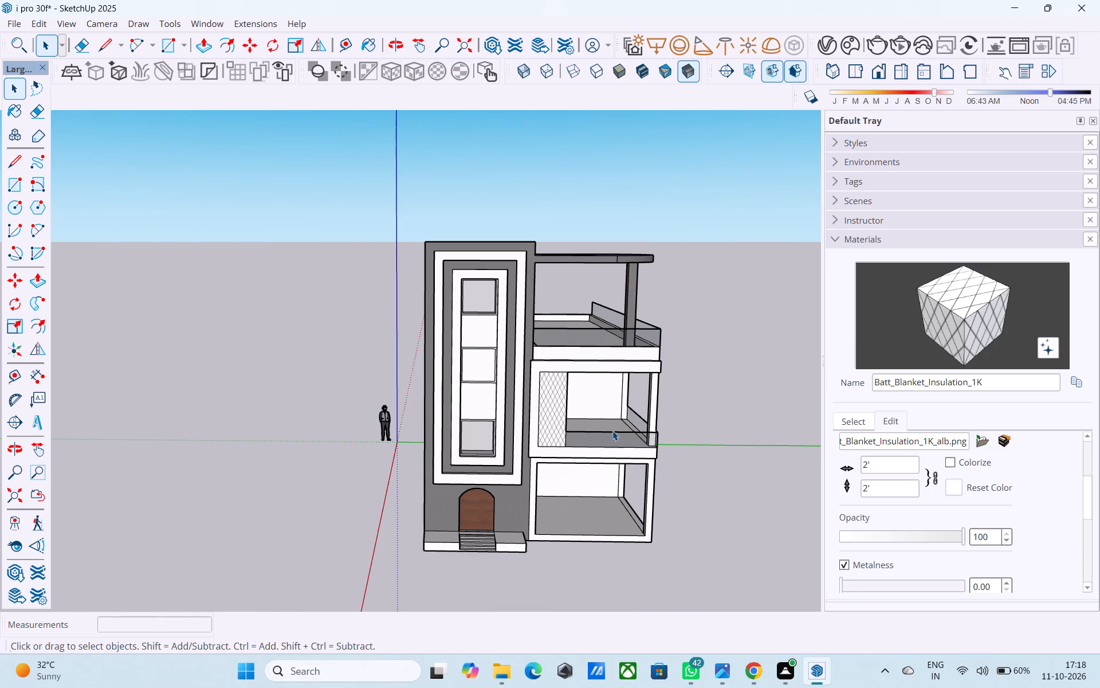
{"action": "scroll", "coordinate": [612, 427], "scroll_direction": "down", "scroll_amount": 2}
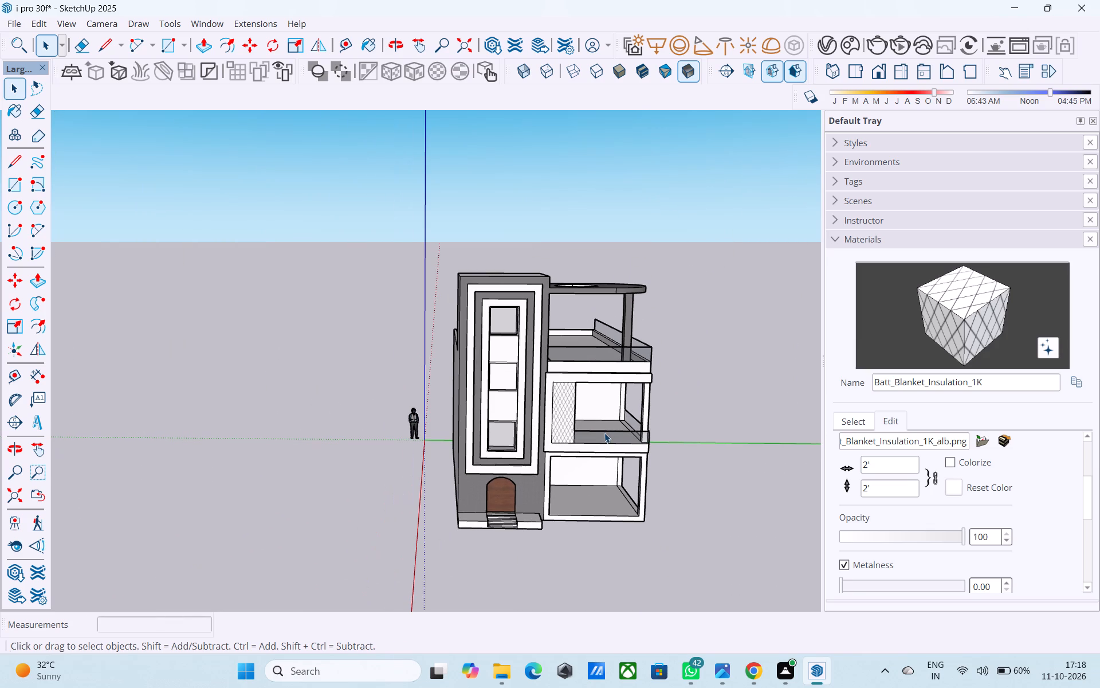
{"action": "middle_click_drag", "start_coordinate": [606, 432], "coordinate": [575, 430]}
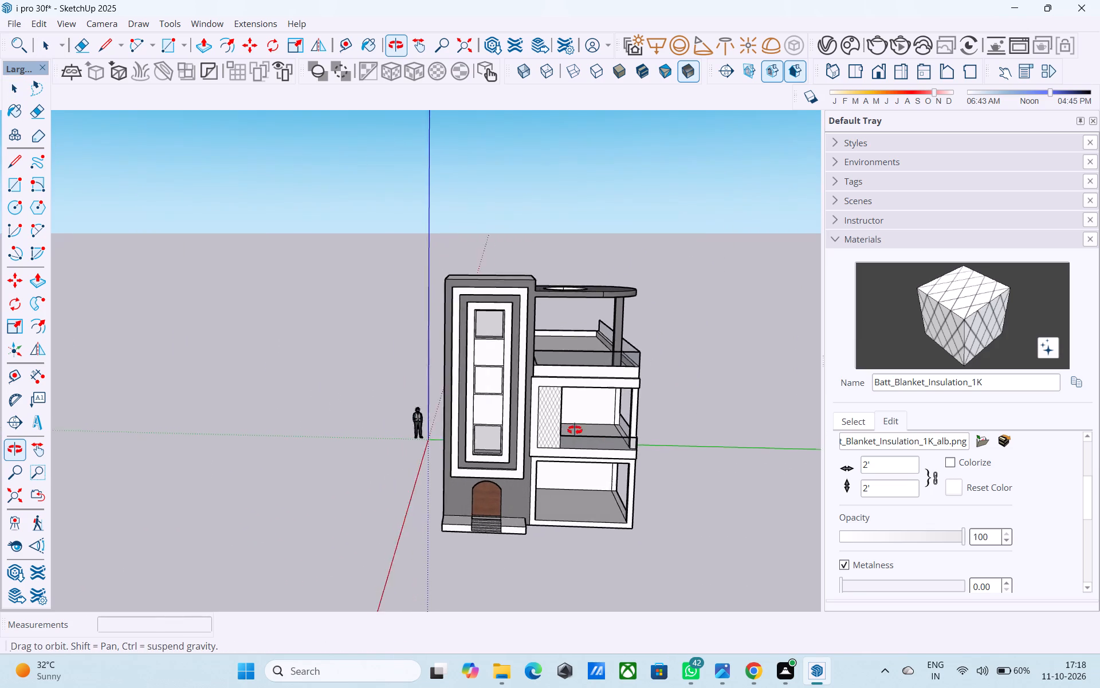
{"action": "middle_click_drag", "start_coordinate": [575, 430], "coordinate": [529, 411]}
{"action": "middle_click_drag", "start_coordinate": [513, 479], "coordinate": [603, 512]}
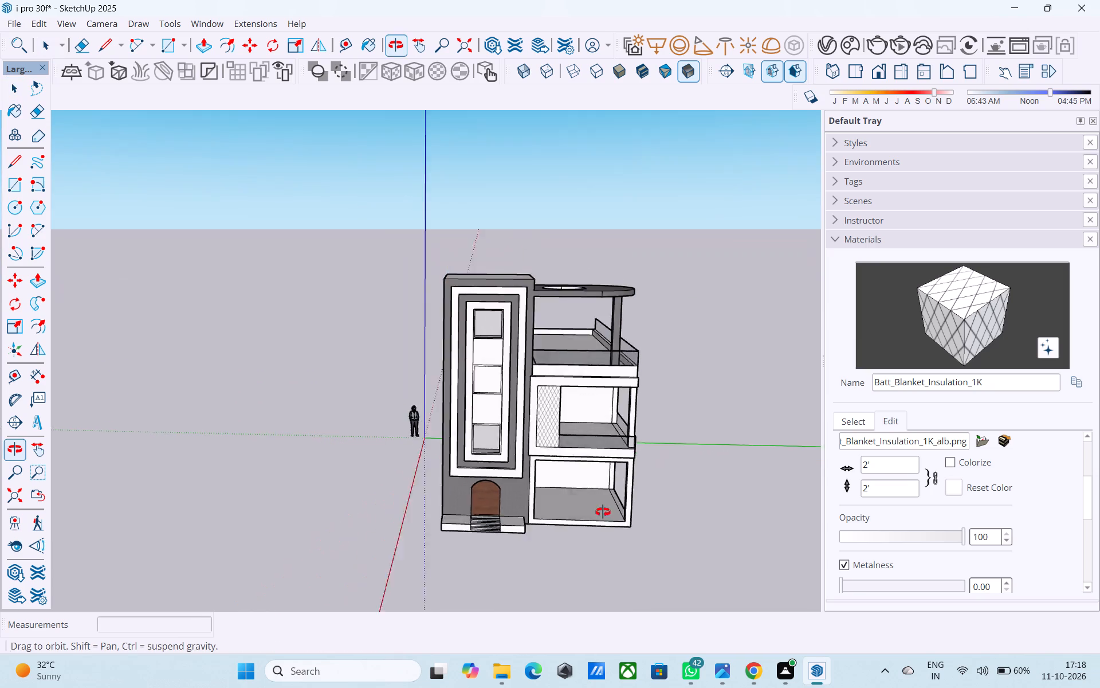
{"action": "middle_click_drag", "start_coordinate": [603, 512], "coordinate": [603, 513]}
{"action": "scroll", "coordinate": [573, 514], "scroll_direction": "up", "scroll_amount": 2}
{"action": "middle_click_drag", "start_coordinate": [553, 508], "coordinate": [561, 569]}
{"action": "scroll", "coordinate": [519, 568], "scroll_direction": "up", "scroll_amount": 3}
{"action": "scroll", "coordinate": [357, 486], "scroll_direction": "down", "scroll_amount": 5}
{"action": "scroll", "coordinate": [504, 577], "scroll_direction": "up", "scroll_amount": 7}
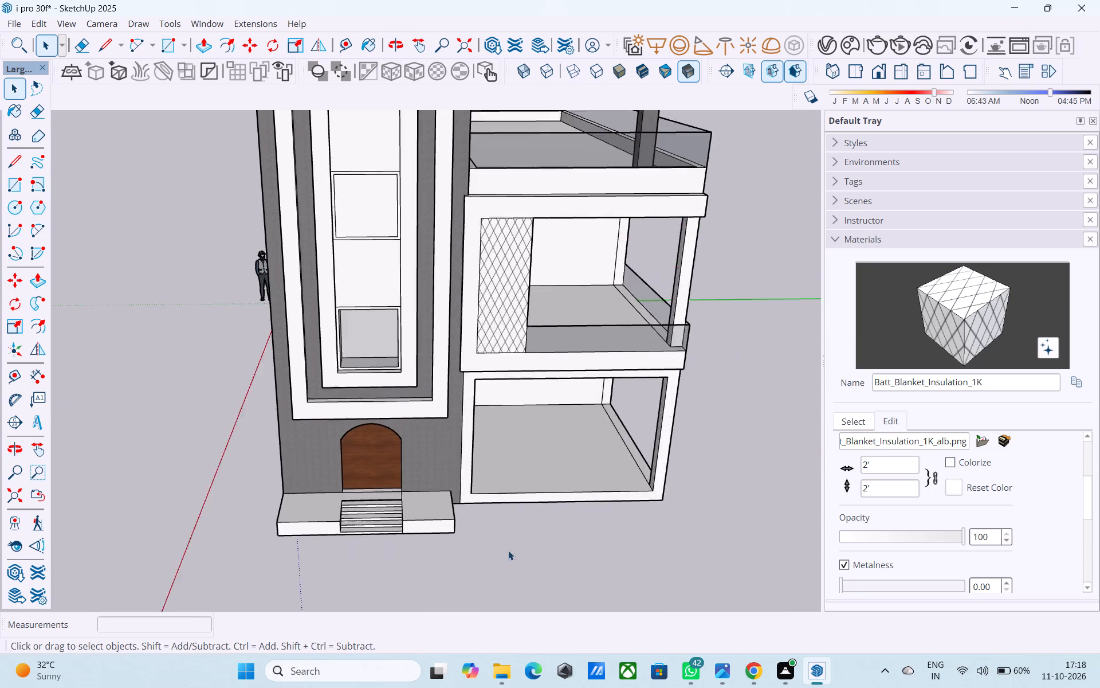
{"action": "scroll", "coordinate": [508, 550], "scroll_direction": "up", "scroll_amount": 4}
{"action": "middle_click_drag", "start_coordinate": [370, 527], "coordinate": [385, 514]}
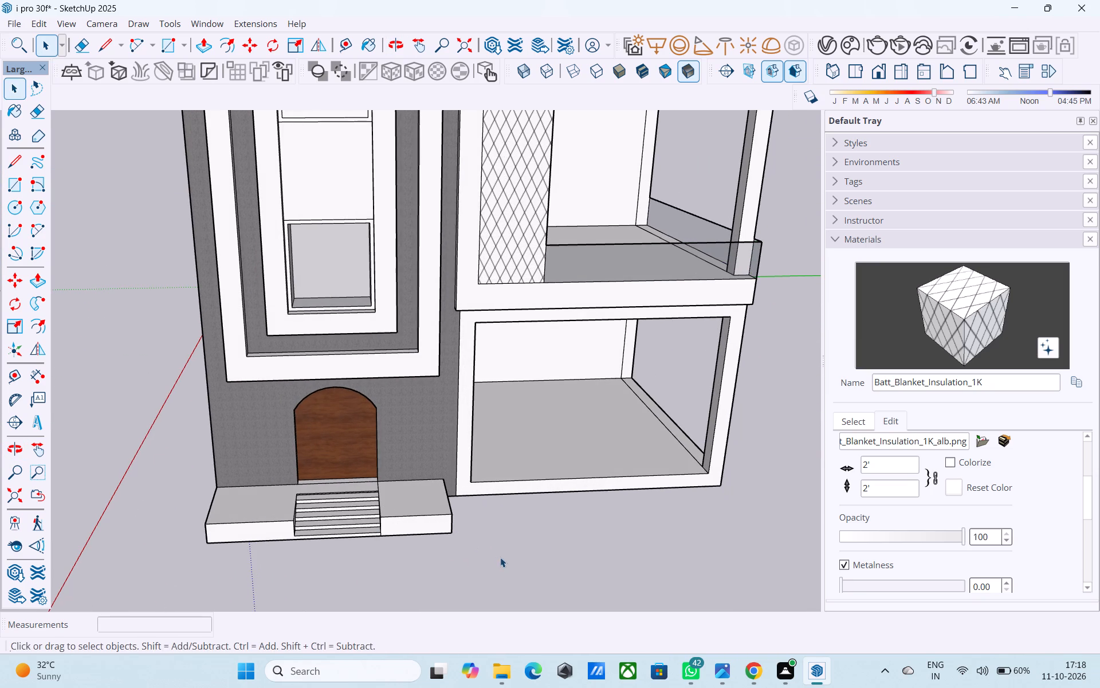
{"action": "middle_click_drag", "start_coordinate": [498, 555], "coordinate": [356, 517]}
{"action": "scroll", "coordinate": [382, 515], "scroll_direction": "down", "scroll_amount": 4}
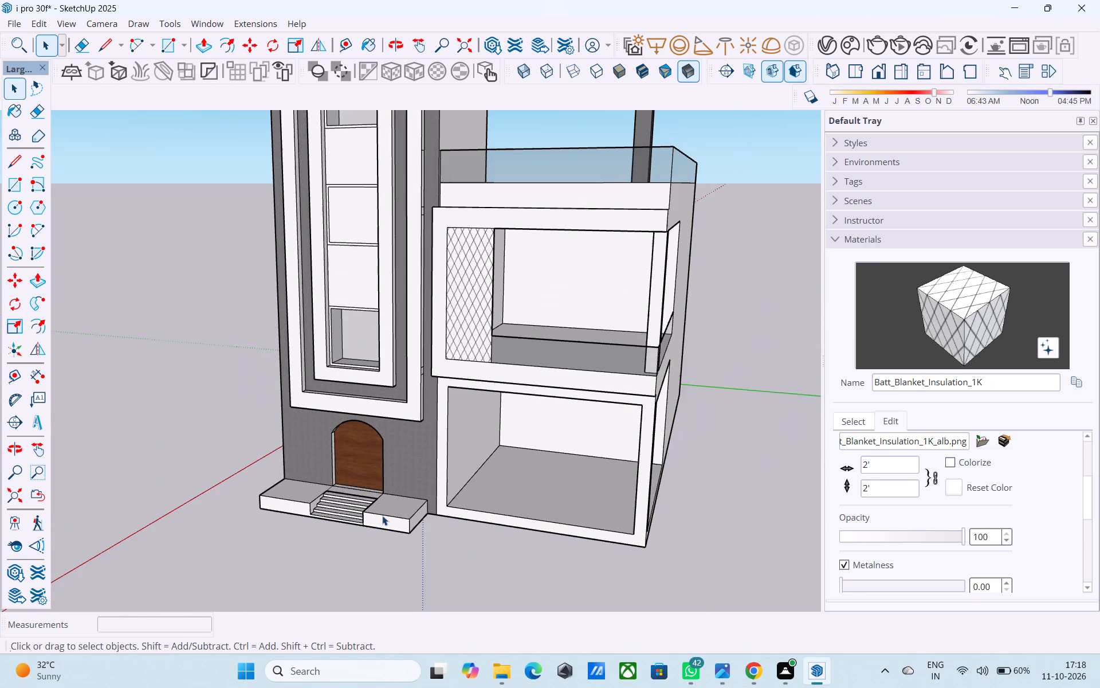
Draw a 6' vertical line from the ground up the edge where the ground-floor opening's frame meets the tower wall.
{"action": "middle_click_drag", "start_coordinate": [391, 516], "coordinate": [483, 515]}
{"action": "scroll", "coordinate": [659, 454], "scroll_direction": "up", "scroll_amount": 8}
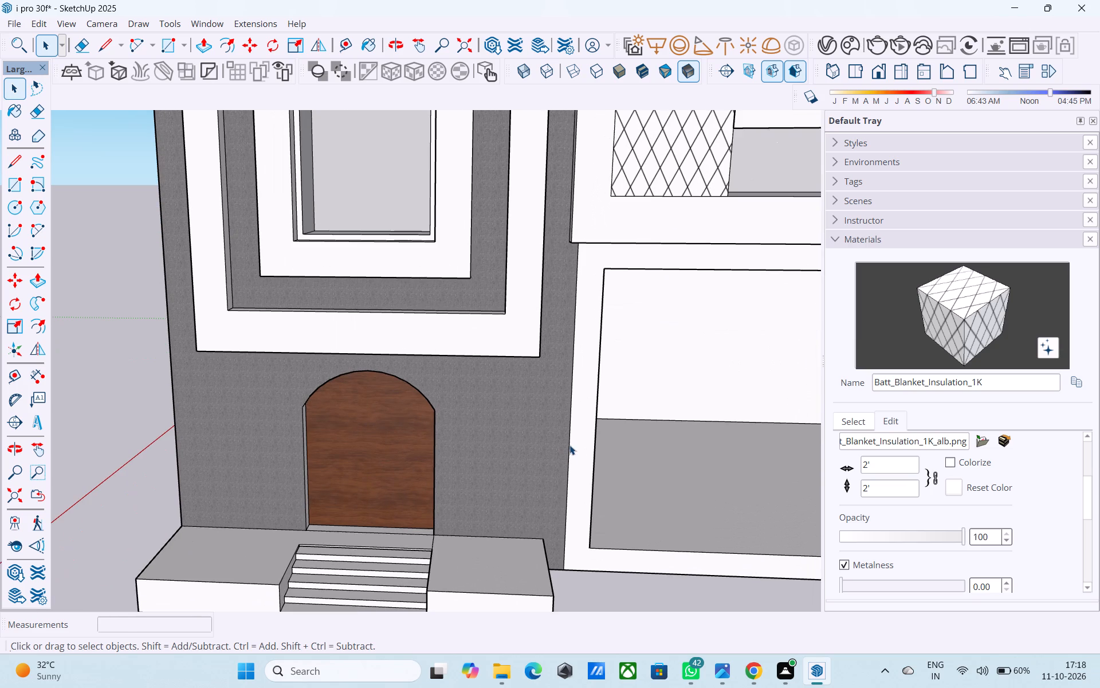
{"action": "key", "text": "r"}
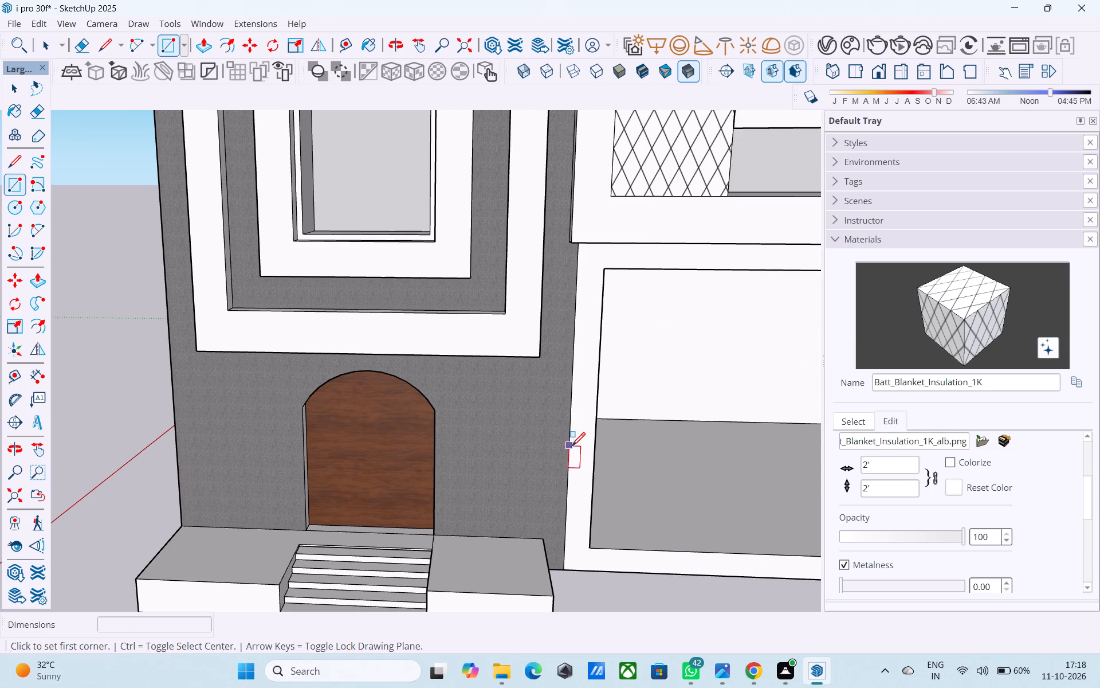
{"action": "key", "text": "l"}
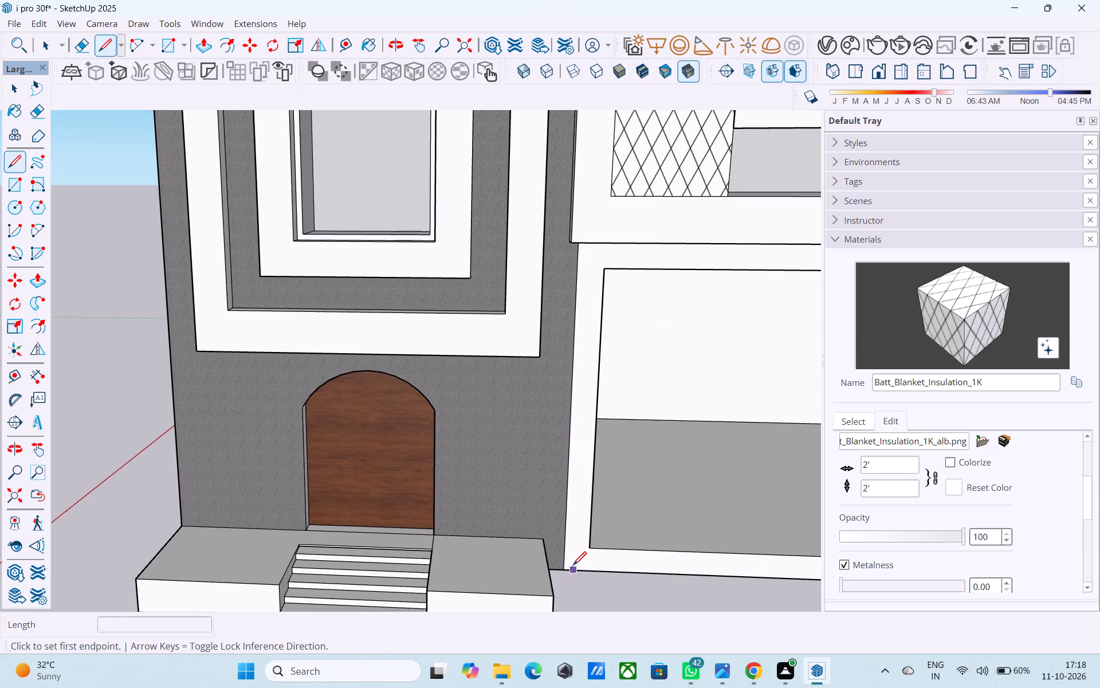
{"action": "left_click", "coordinate": [571, 568]}
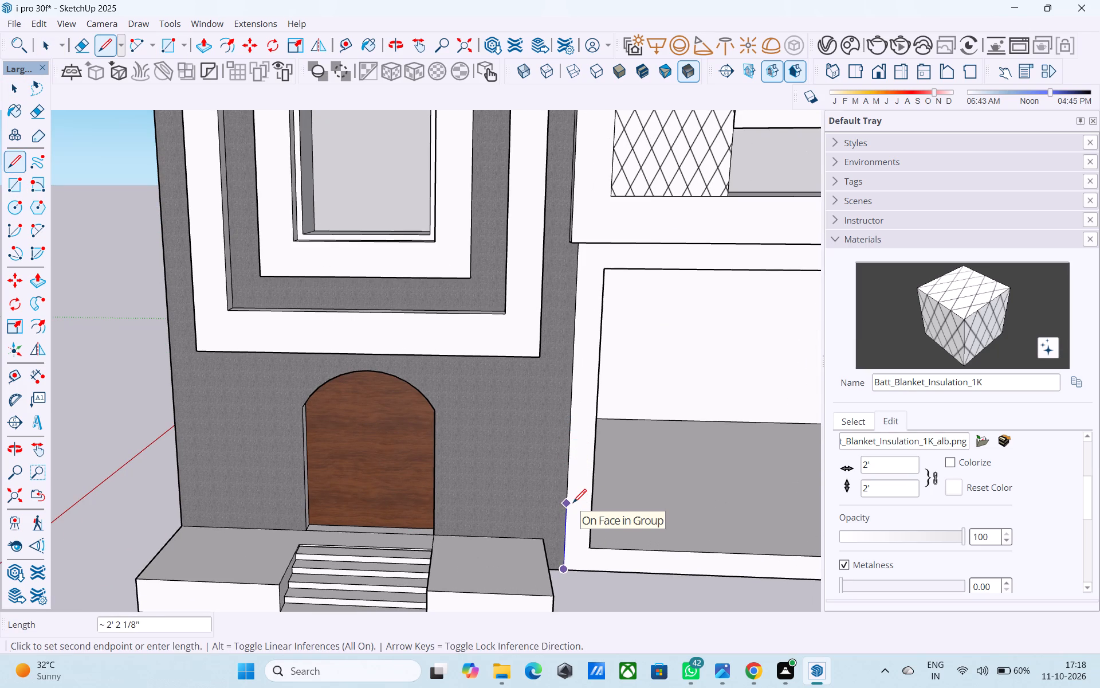
{"action": "type", "text": "8'"}
{"action": "key", "text": "Return"}
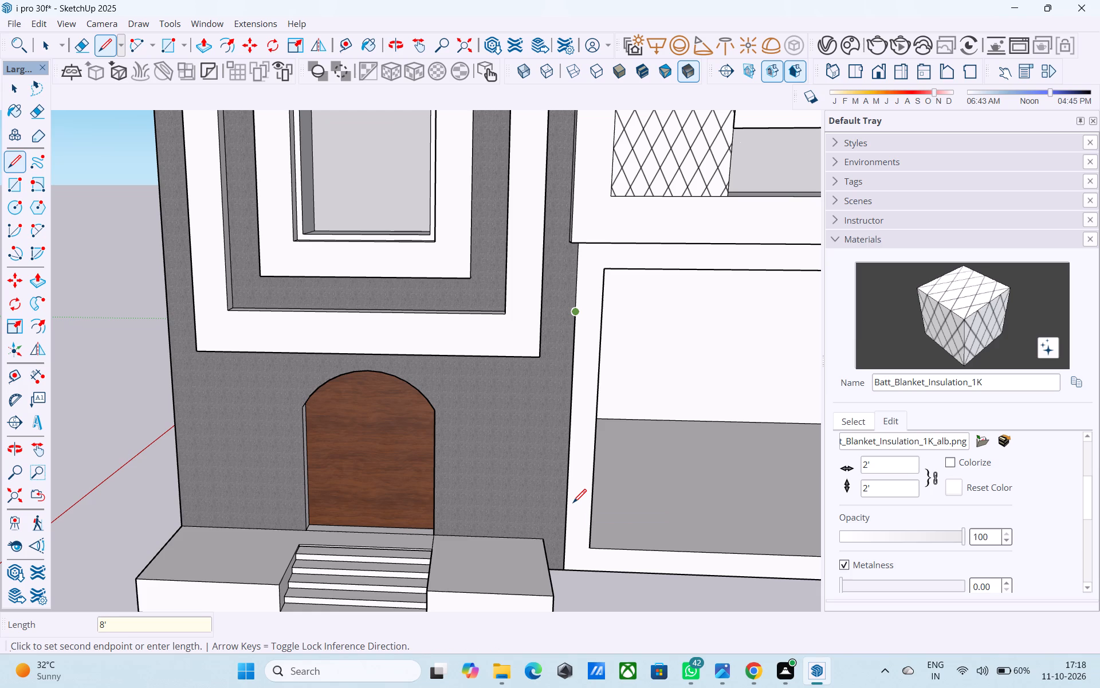
{"action": "type", "text": "6'"}
{"action": "key", "text": "Return"}
Draw a rectangle 1' high and about 1' 3" wide across the frame, starting from the top of the vertical line.
{"action": "key", "text": "r"}
{"action": "left_click", "coordinate": [573, 383]}
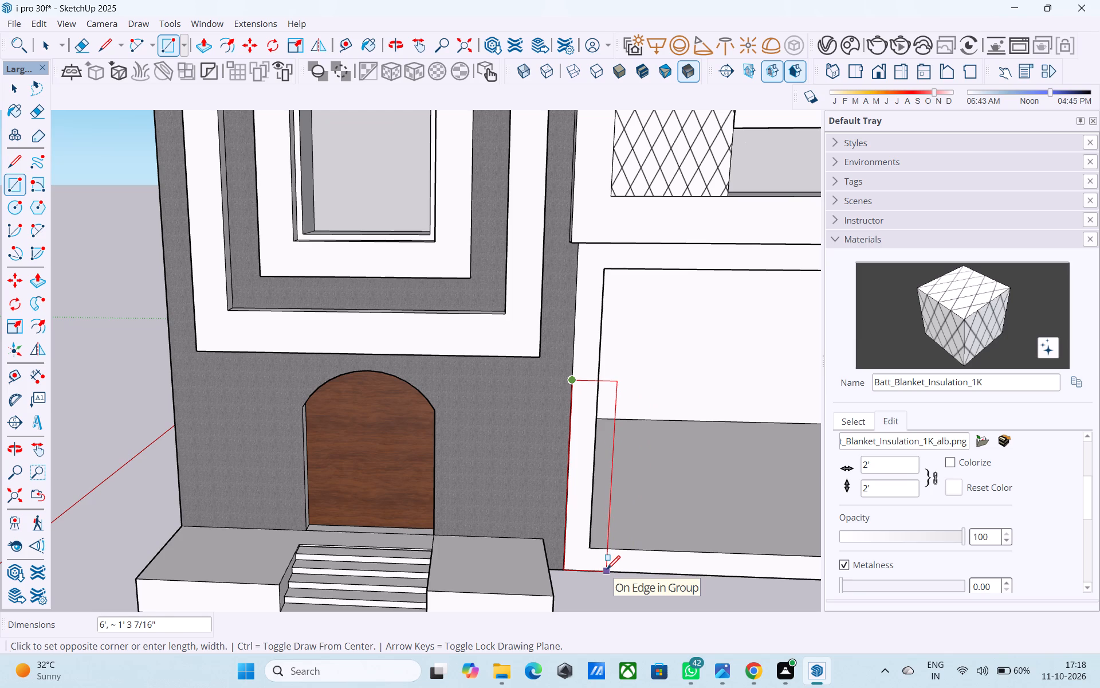
{"action": "type", "text": "1'"}
{"action": "key", "text": "Return"}
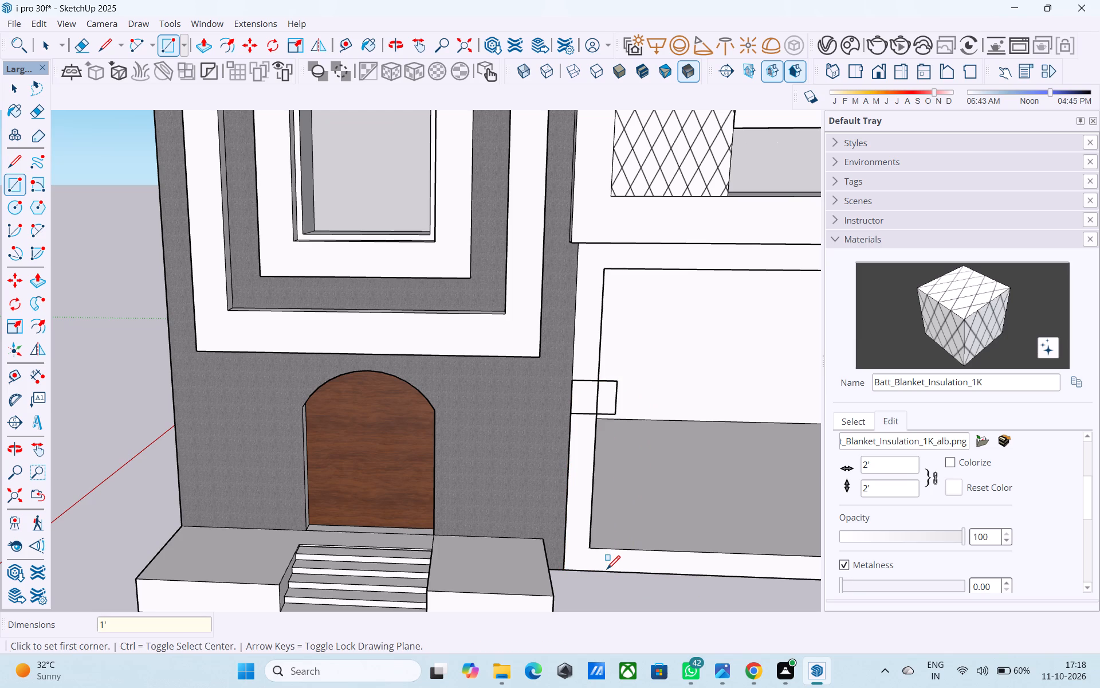
Extend the small rectangle down to the frame's base as a 6' high strip and erase the edge dividing it.
{"action": "key", "text": "l"}
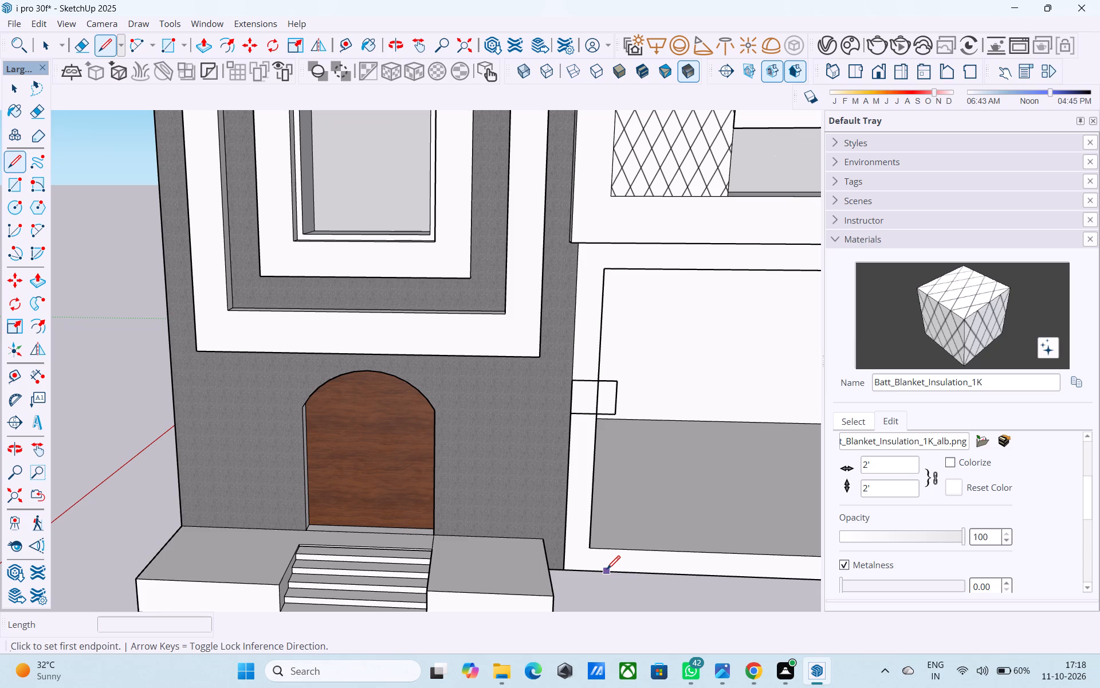
{"action": "key", "text": "l"}
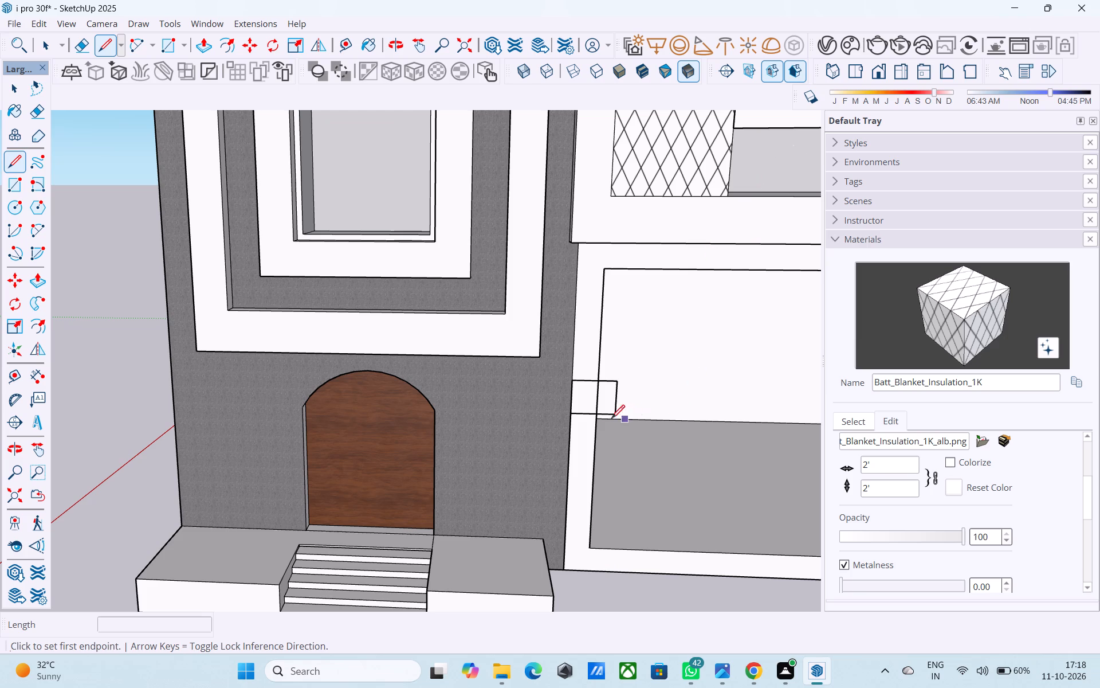
{"action": "left_click", "coordinate": [612, 417]}
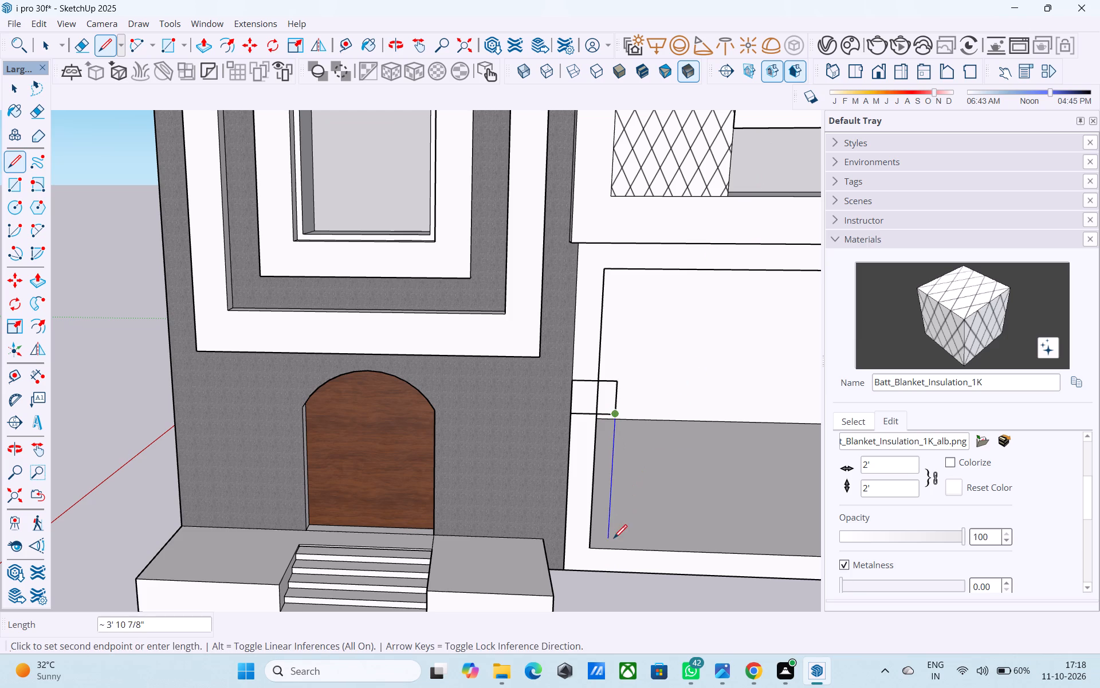
{"action": "left_click", "coordinate": [607, 569]}
{"action": "key", "text": "r"}
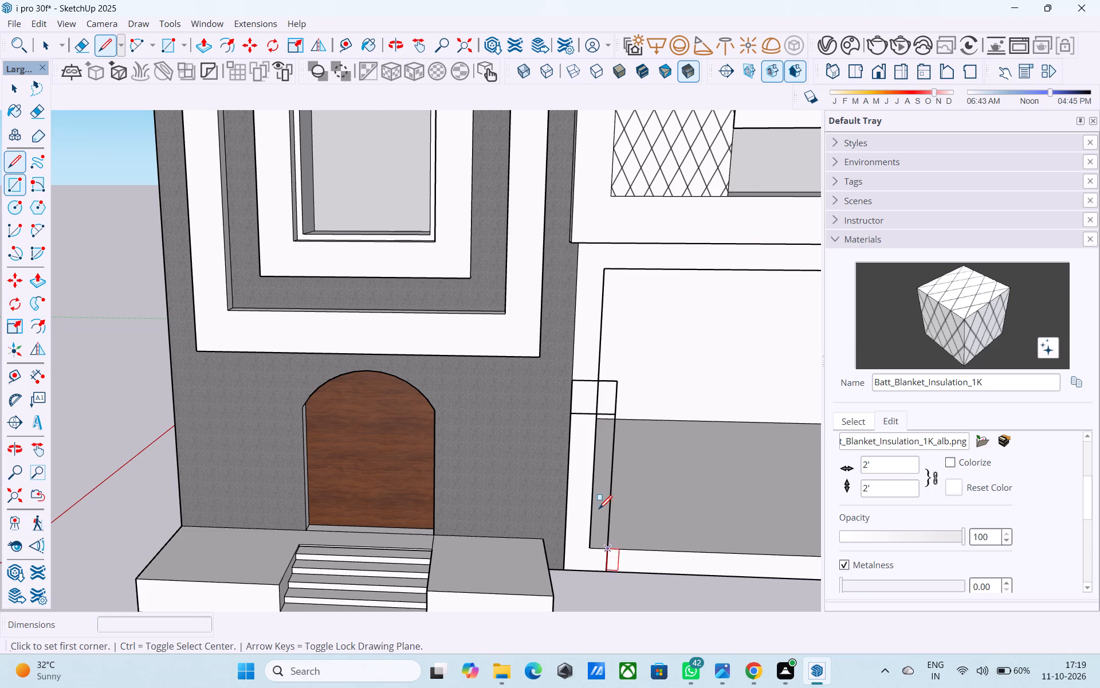
{"action": "left_click", "coordinate": [572, 378]}
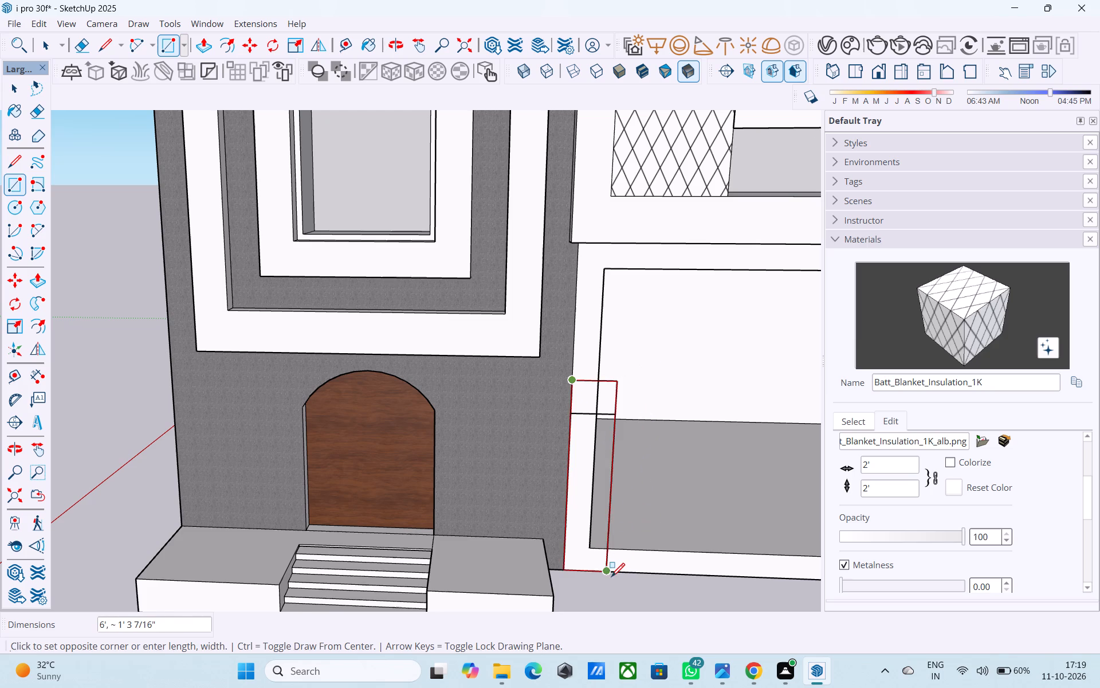
{"action": "left_click", "coordinate": [608, 578]}
{"action": "key", "text": "e"}
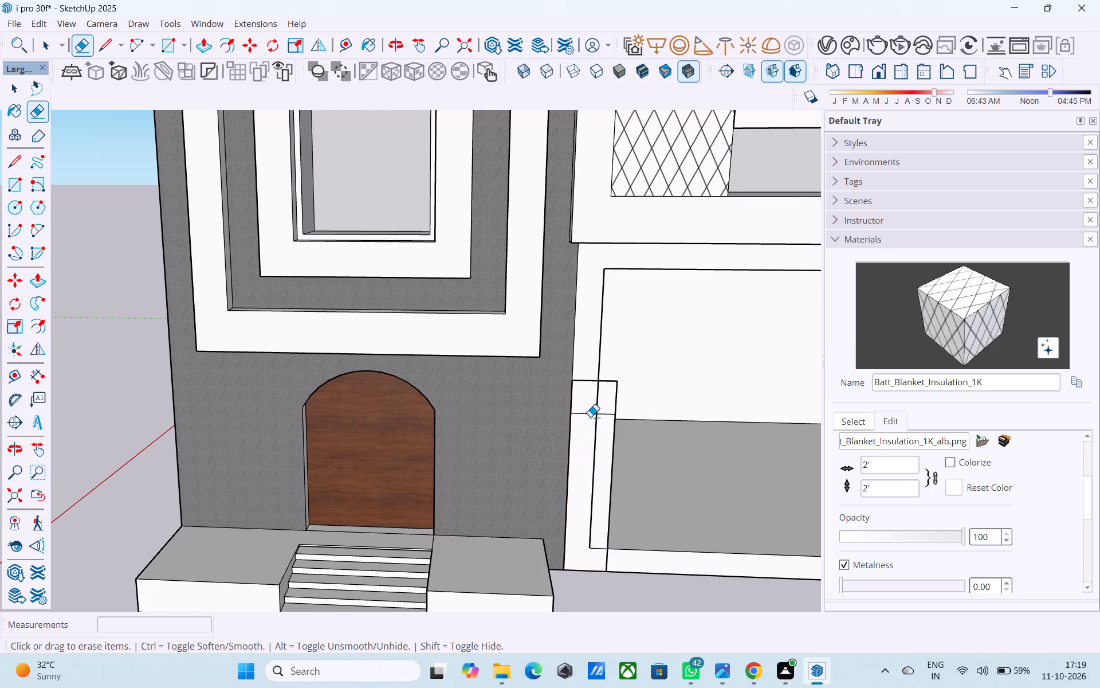
{"action": "left_click_drag", "start_coordinate": [582, 406], "coordinate": [587, 427]}
Push/Pull the 6' high strip outward by 6" into a solid pillar.
{"action": "middle_click_drag", "start_coordinate": [604, 417], "coordinate": [411, 425]}
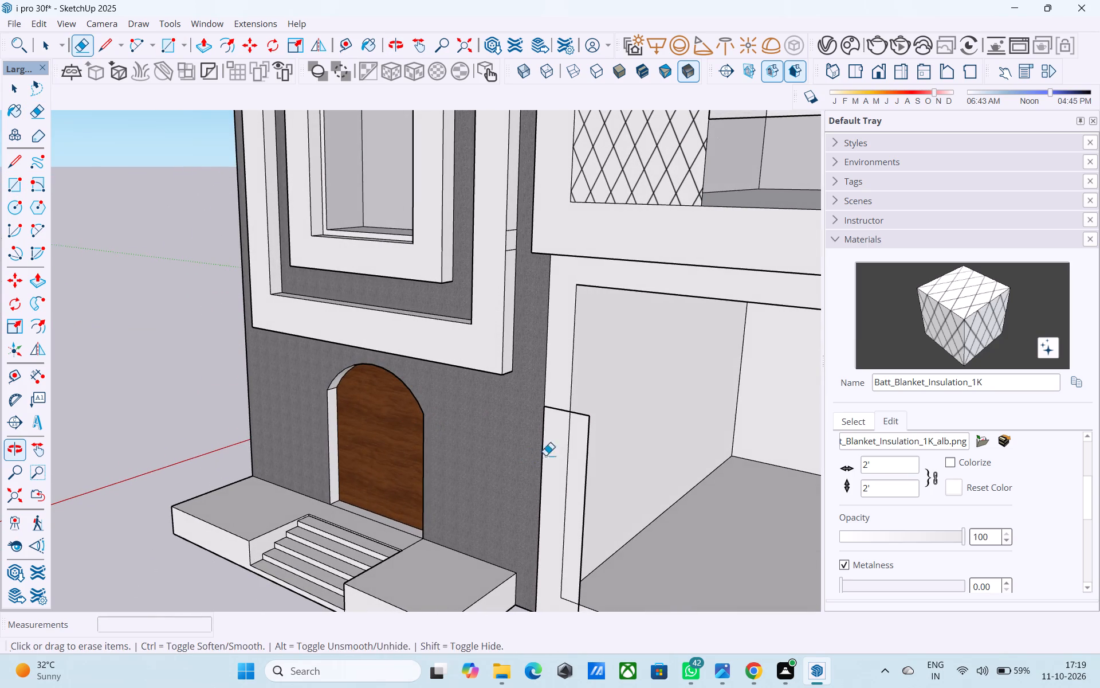
{"action": "key", "text": "space"}
{"action": "left_click", "coordinate": [578, 446]}
{"action": "key", "text": "p"}
{"action": "left_click", "coordinate": [579, 446]}
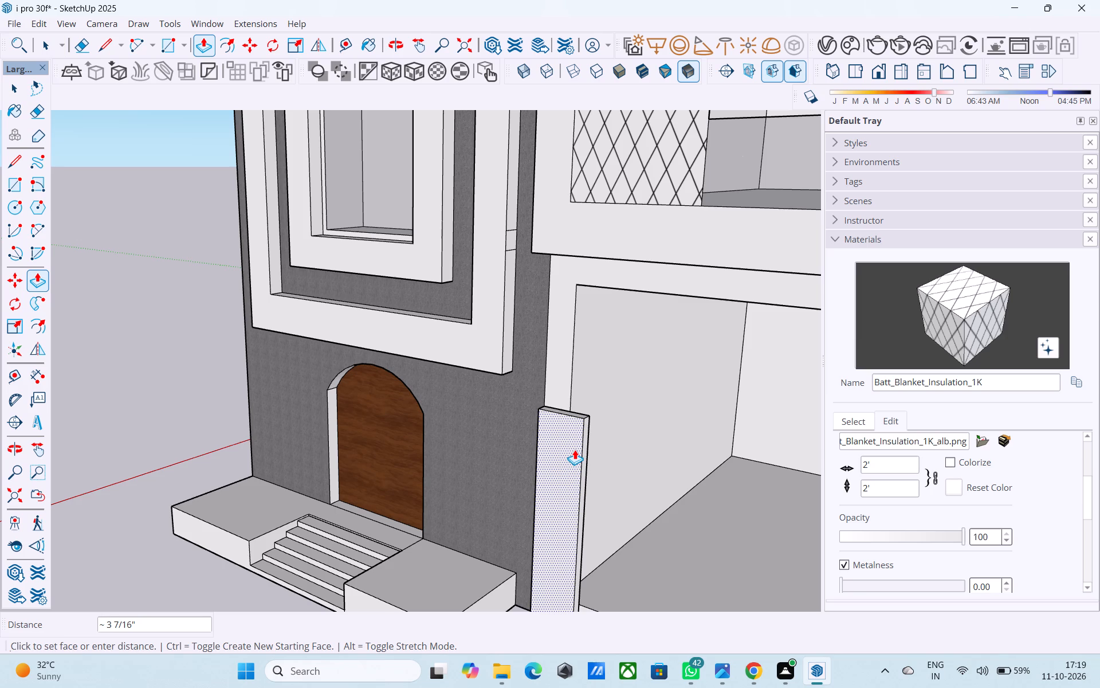
{"action": "type", "text": "6\""}
{"action": "key", "text": "Return"}
{"action": "key", "text": "space"}
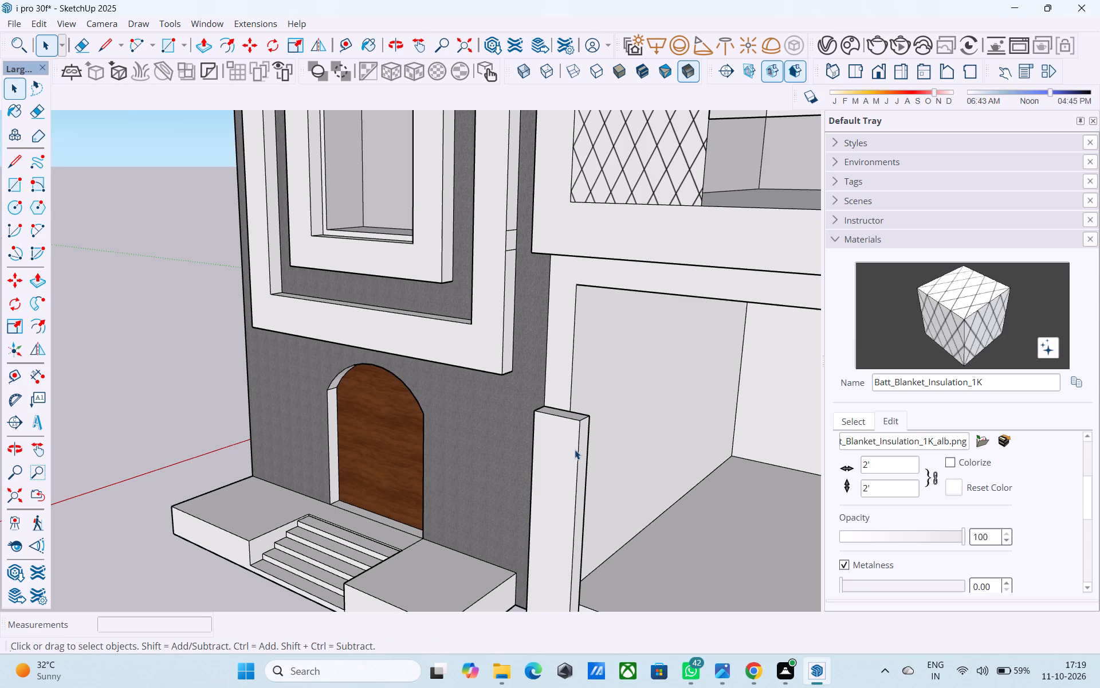
Copy the whole pillar about 12' 7 1/2" along the facade to the outer corner of the ground-floor opening.
{"action": "scroll", "coordinate": [580, 368], "scroll_direction": "down", "scroll_amount": 11}
{"action": "middle_click_drag", "start_coordinate": [528, 497], "coordinate": [771, 501]}
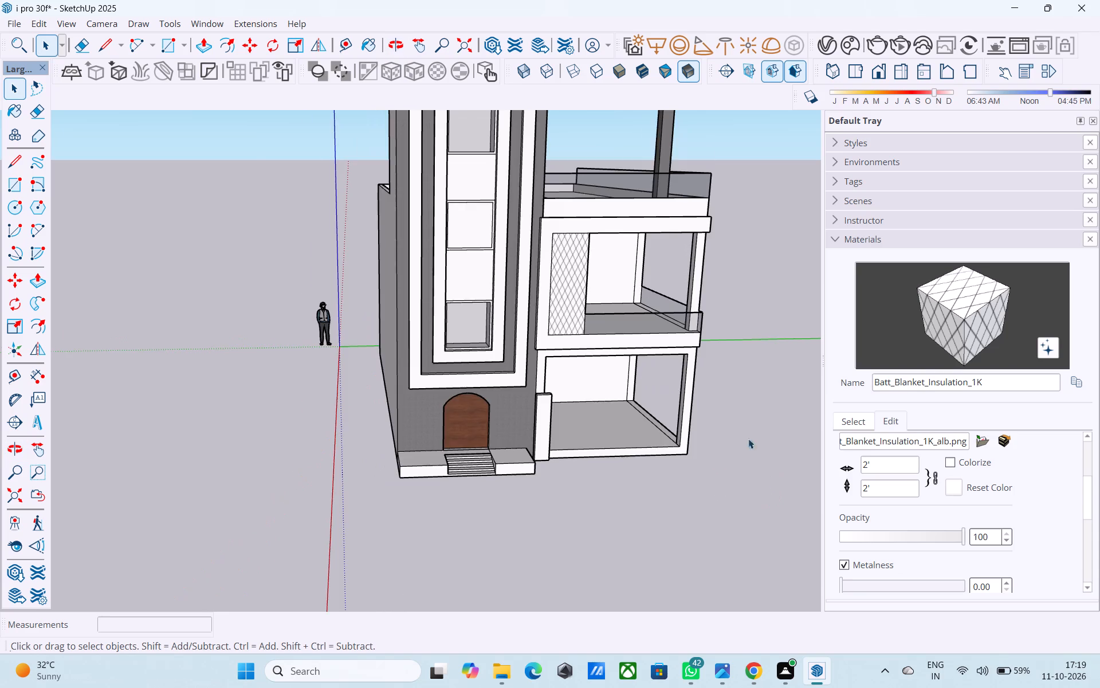
{"action": "scroll", "coordinate": [734, 421], "scroll_direction": "up", "scroll_amount": 6}
{"action": "middle_click_drag", "start_coordinate": [561, 475], "coordinate": [469, 468]}
{"action": "scroll", "coordinate": [561, 475], "scroll_direction": "up", "scroll_amount": 1}
{"action": "left_click", "coordinate": [376, 417]}
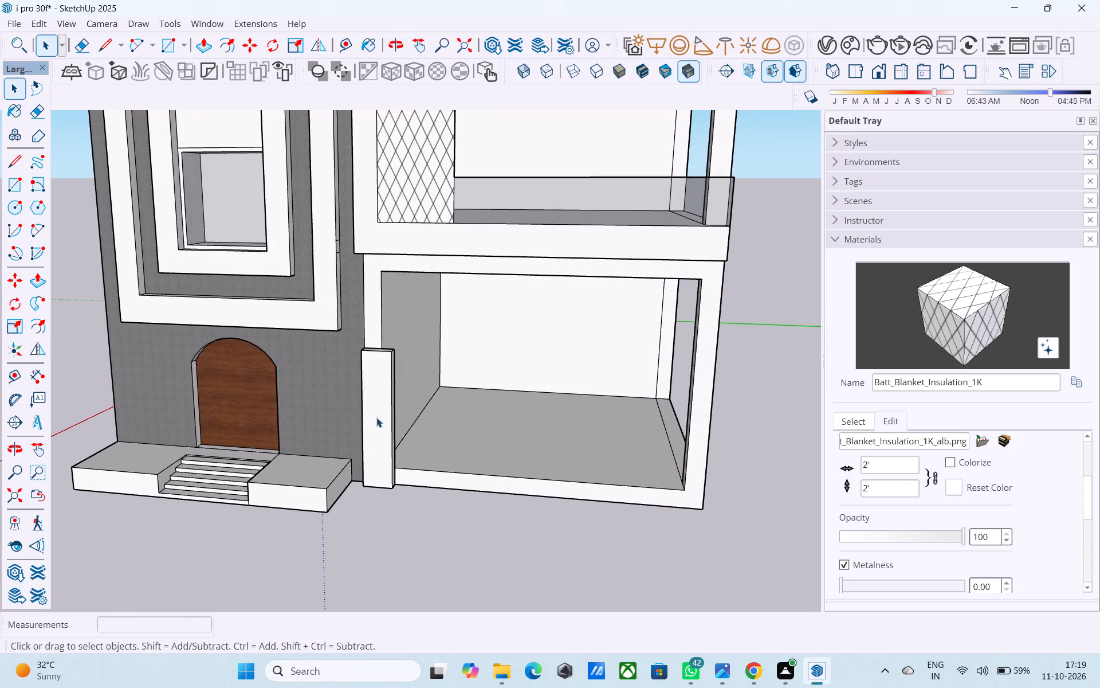
{"action": "scroll", "coordinate": [372, 420], "scroll_direction": "up", "scroll_amount": 4}
{"action": "double_click", "coordinate": [375, 407]}
{"action": "left_click", "coordinate": [375, 407]}
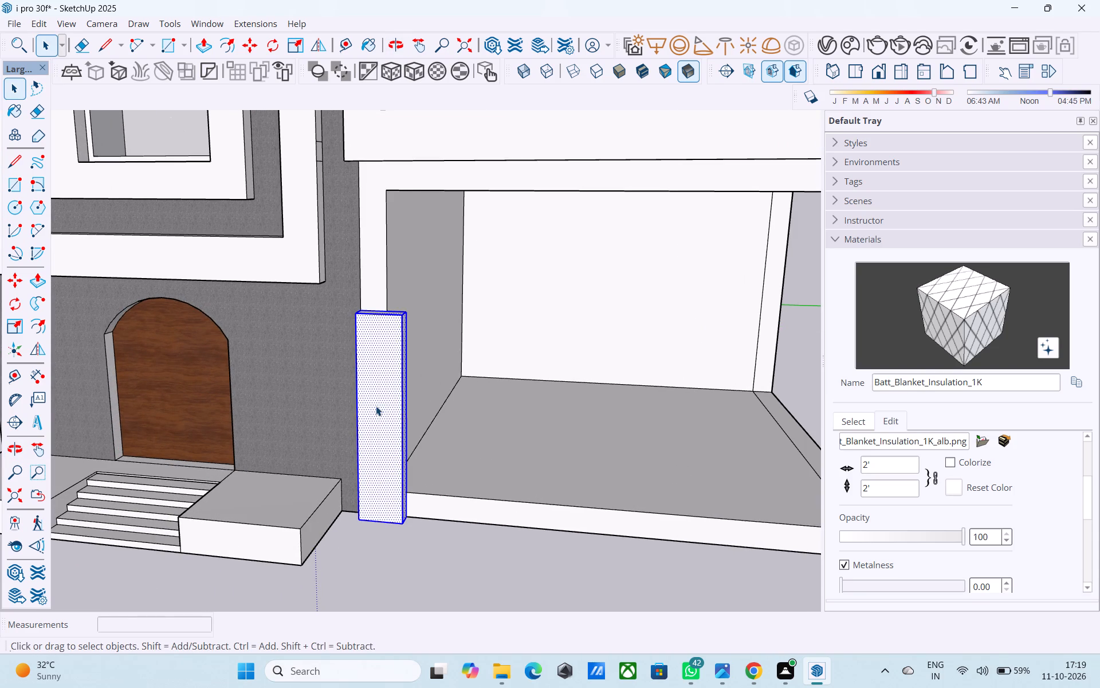
{"action": "key", "text": "m"}
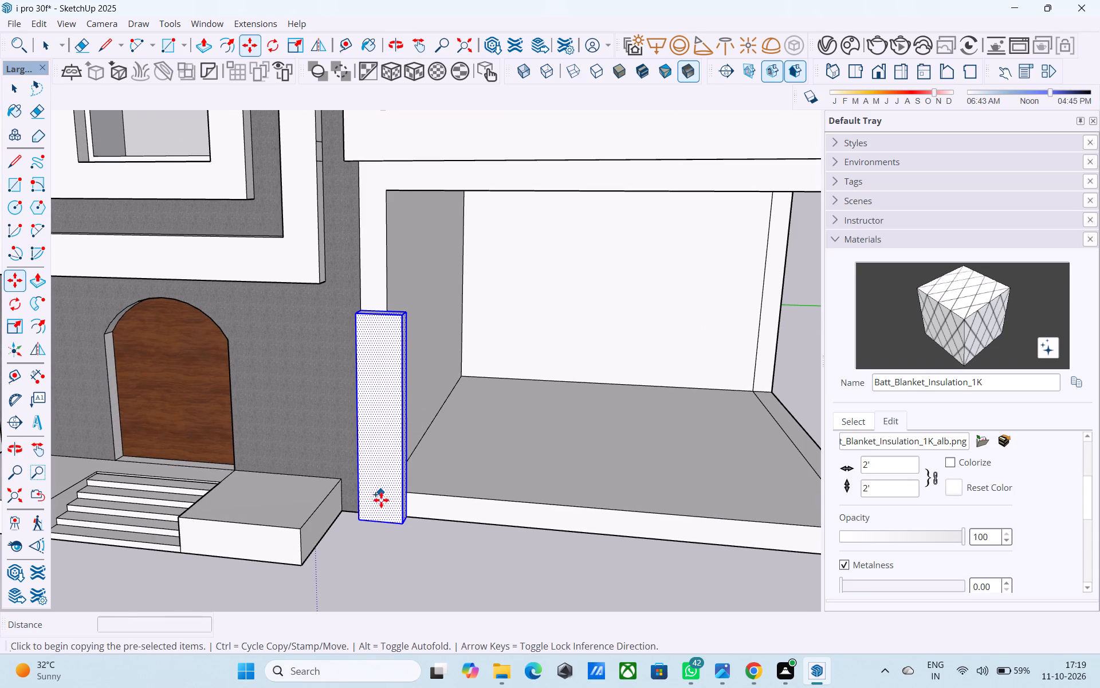
{"action": "left_click", "coordinate": [361, 518]}
{"action": "scroll", "coordinate": [371, 519], "scroll_direction": "down", "scroll_amount": 7}
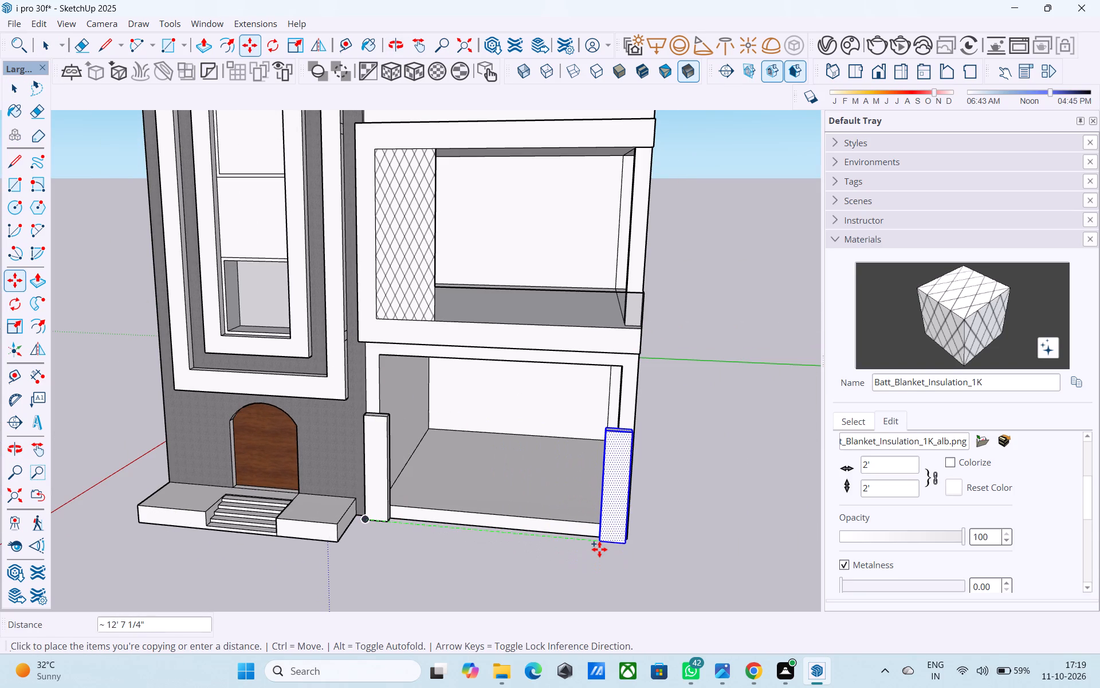
{"action": "middle_click_drag", "start_coordinate": [602, 549], "coordinate": [600, 549]}
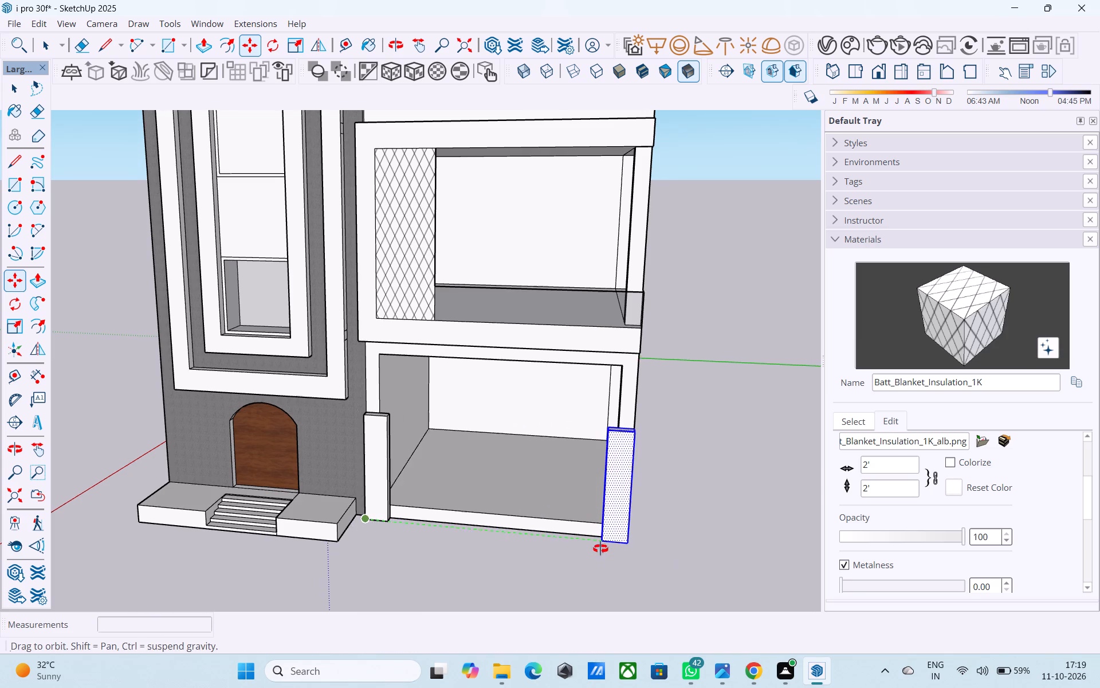
{"action": "middle_click_drag", "start_coordinate": [600, 549], "coordinate": [547, 544]}
{"action": "scroll", "coordinate": [548, 545], "scroll_direction": "up", "scroll_amount": 5}
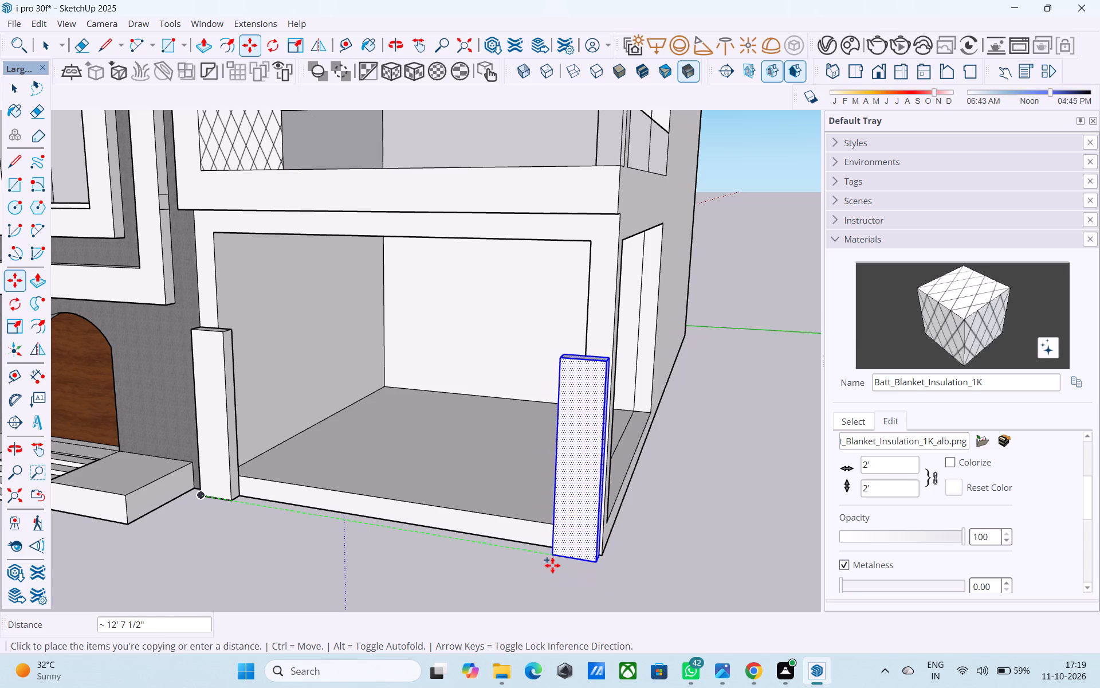
{"action": "left_click", "coordinate": [552, 566]}
{"action": "scroll", "coordinate": [552, 565], "scroll_direction": "down", "scroll_amount": 7}
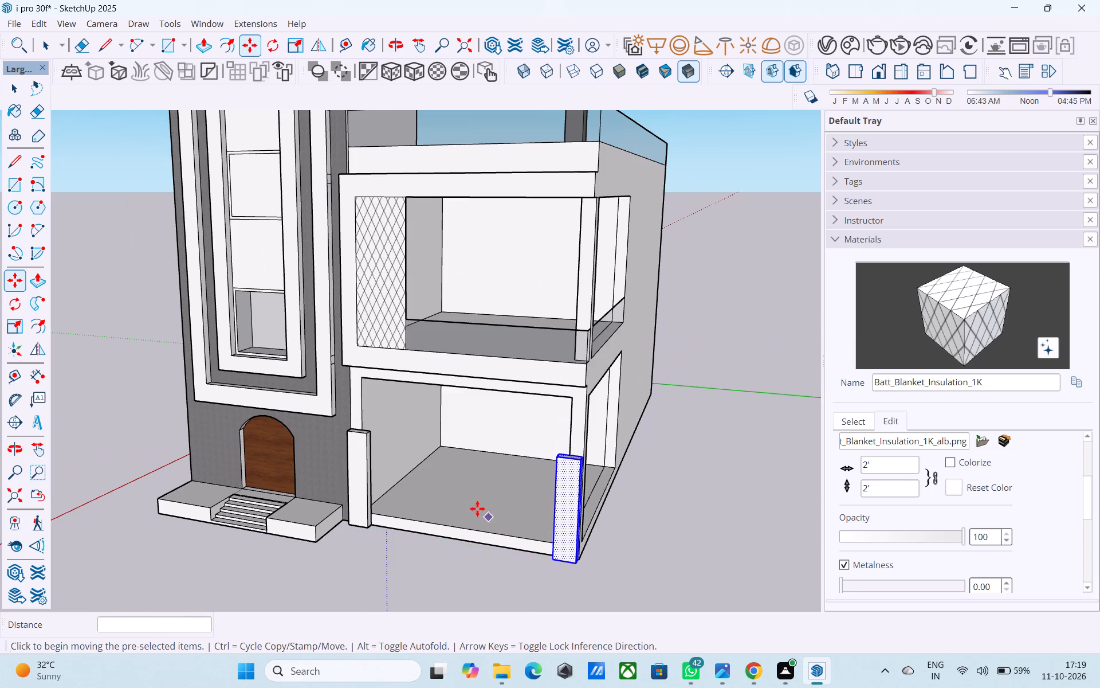
{"action": "middle_click_drag", "start_coordinate": [474, 503], "coordinate": [368, 498]}
{"action": "key", "text": "space"}
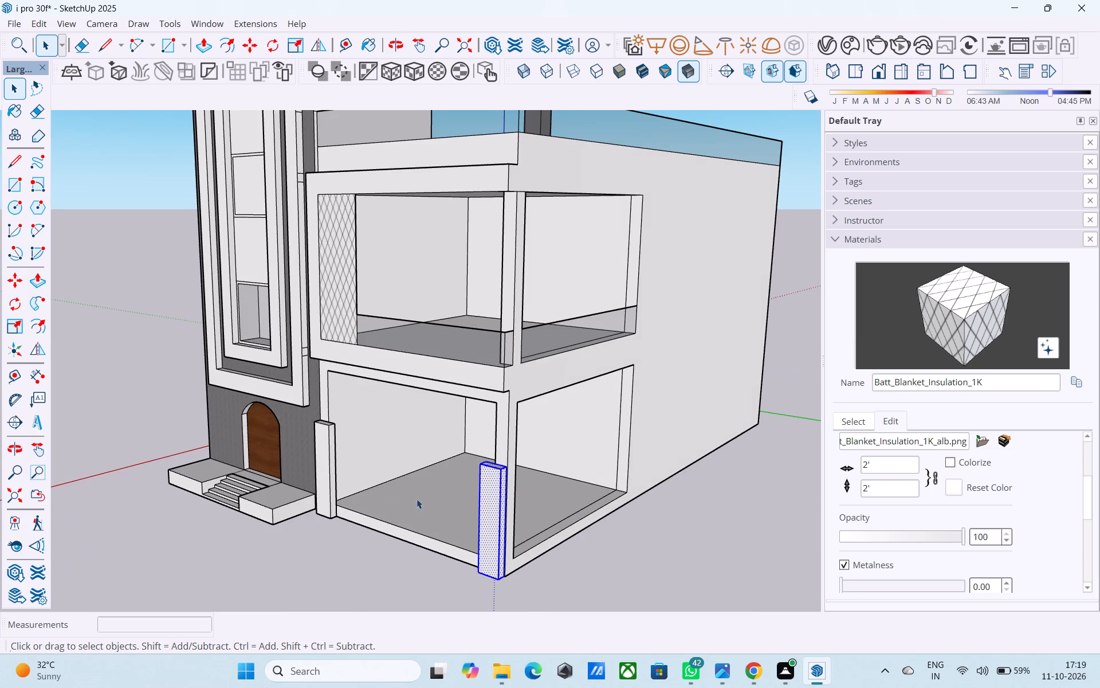
Draw a door rectangle 4' wide and 8' high on the ground-floor room's back wall, starting from the floor corner by the side opening.
{"action": "middle_click_drag", "start_coordinate": [478, 494], "coordinate": [645, 445]}
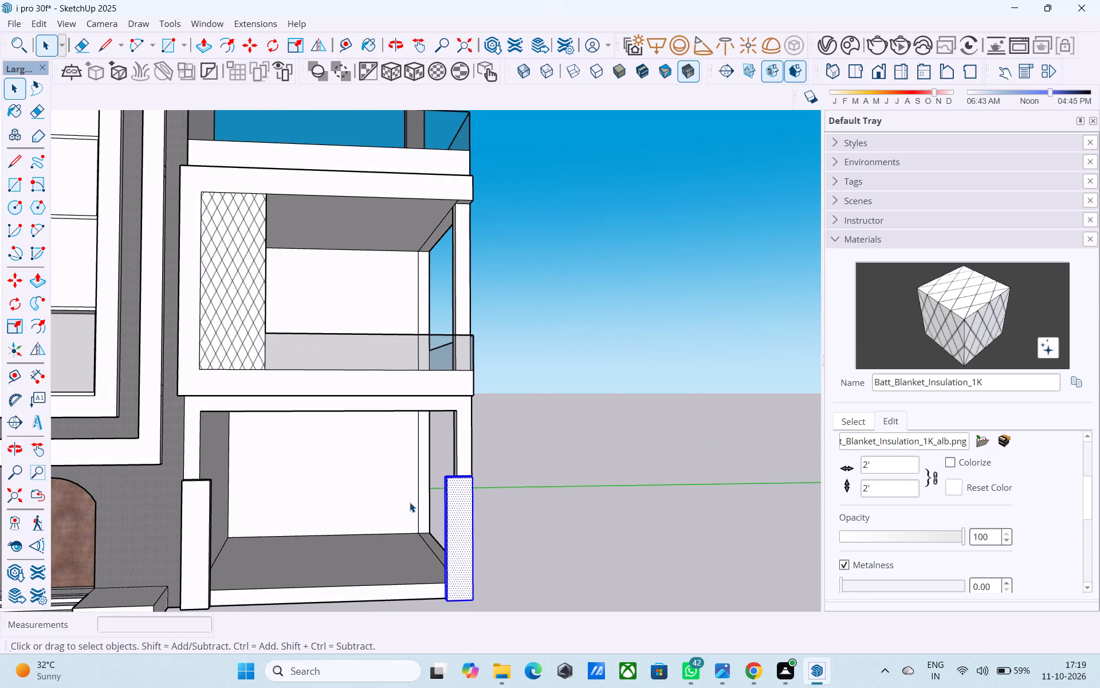
{"action": "middle_click_drag", "start_coordinate": [402, 509], "coordinate": [408, 498], "text": "shift"}
{"action": "scroll", "coordinate": [429, 516], "scroll_direction": "up", "scroll_amount": 5}
{"action": "key", "text": "r"}
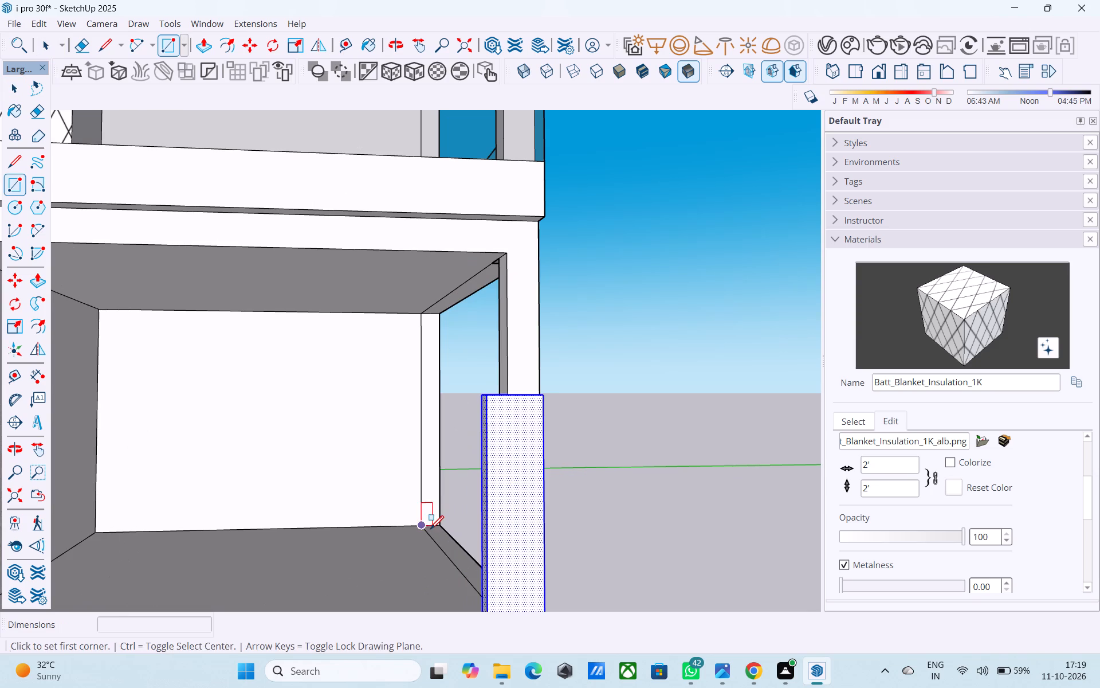
{"action": "left_click", "coordinate": [426, 527]}
{"action": "type", "text": "8',4'"}
{"action": "key", "text": "Return"}
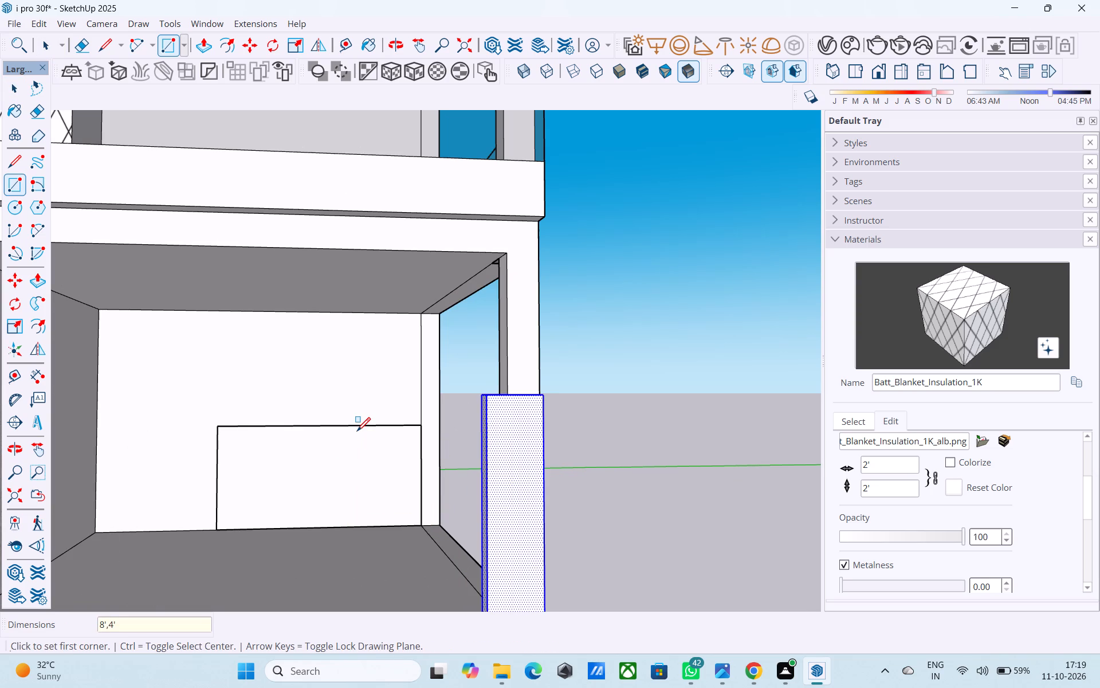
{"action": "type", "text": "4',8'"}
{"action": "key", "text": "Return"}
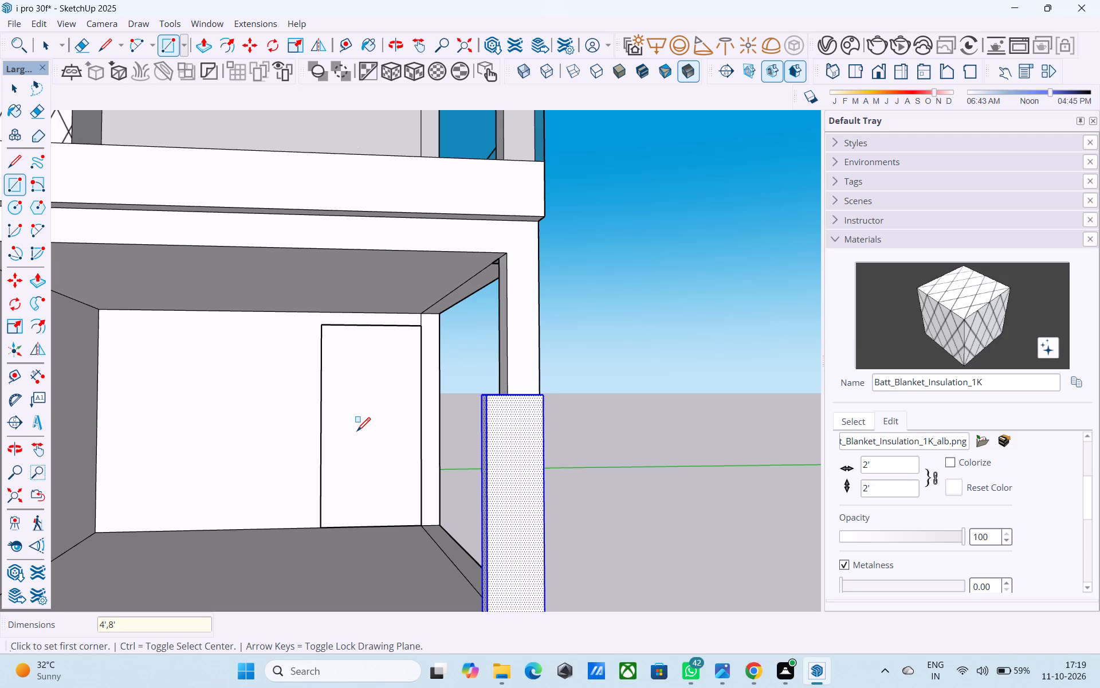
Copy the door outline's top edge 1' down and erase the original top edge and the leftover stub beside it.
{"action": "key", "text": "space"}
{"action": "left_click", "coordinate": [351, 325]}
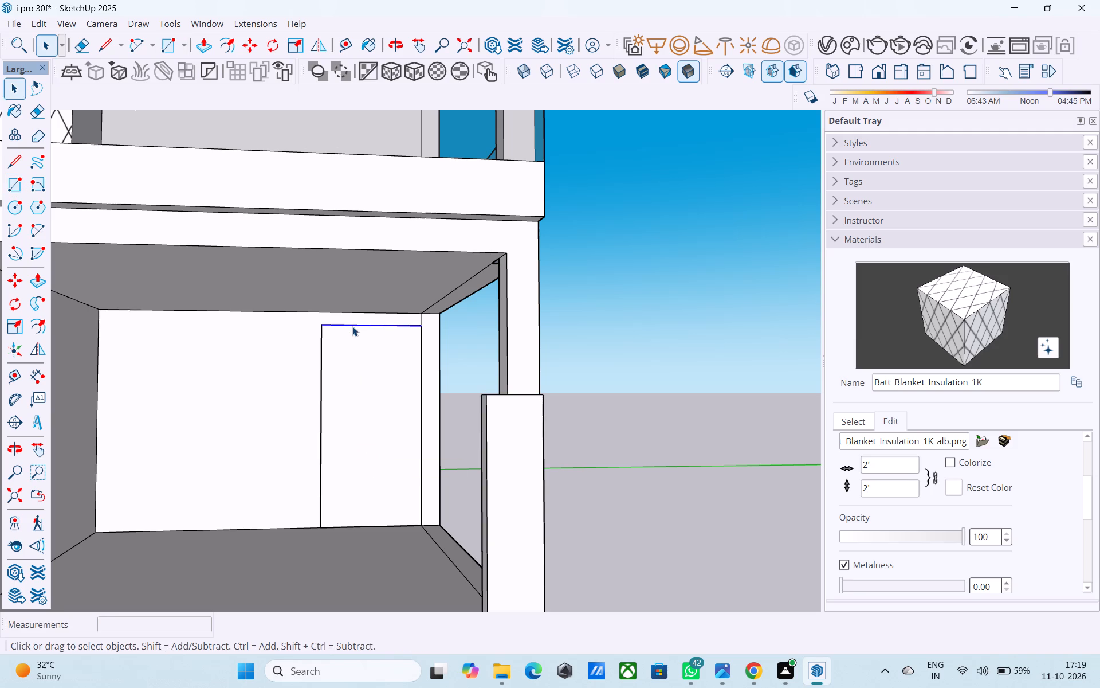
{"action": "key", "text": "m"}
{"action": "left_click", "coordinate": [422, 327]}
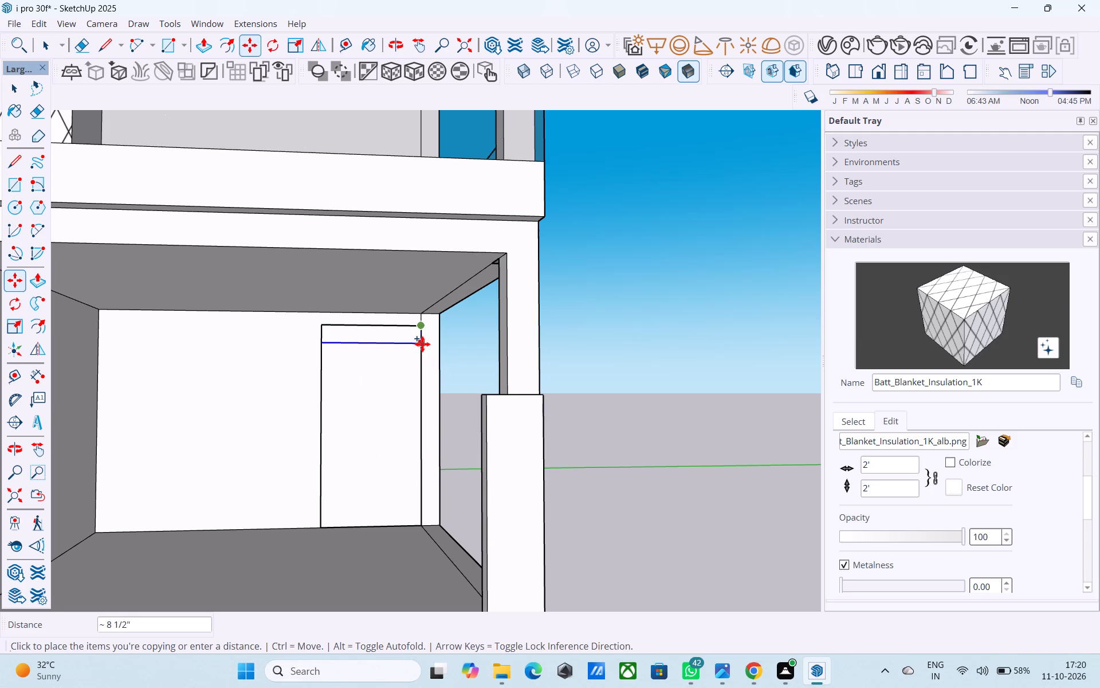
{"action": "type", "text": "1'"}
{"action": "key", "text": "Return"}
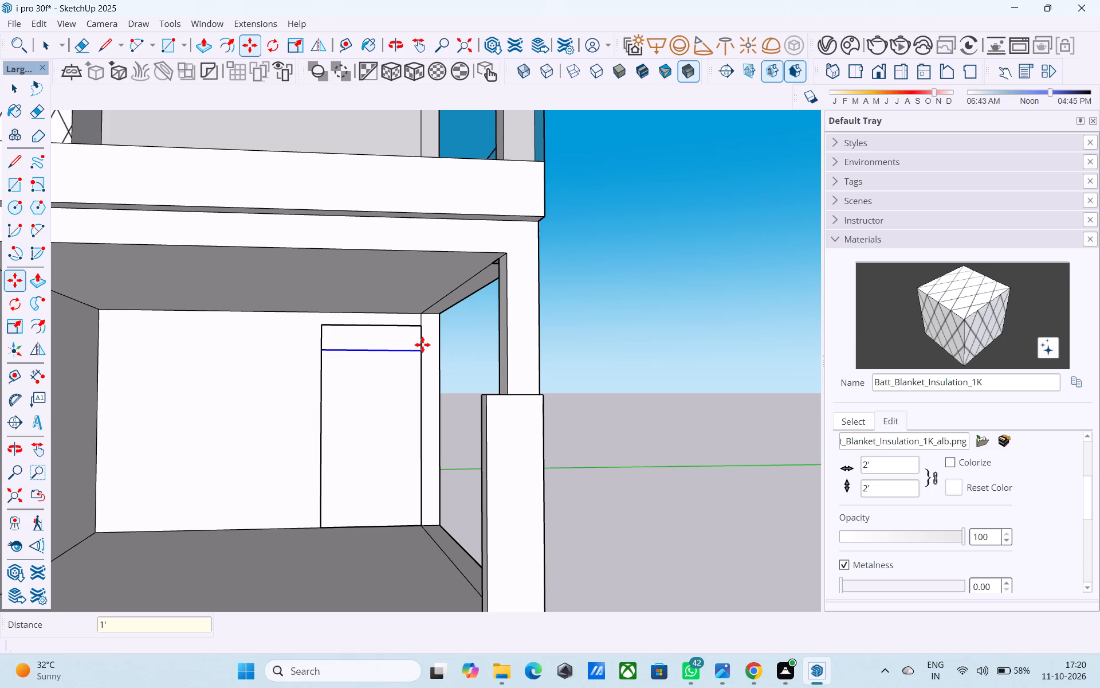
{"action": "key", "text": "e"}
{"action": "left_click_drag", "start_coordinate": [406, 332], "coordinate": [399, 326]}
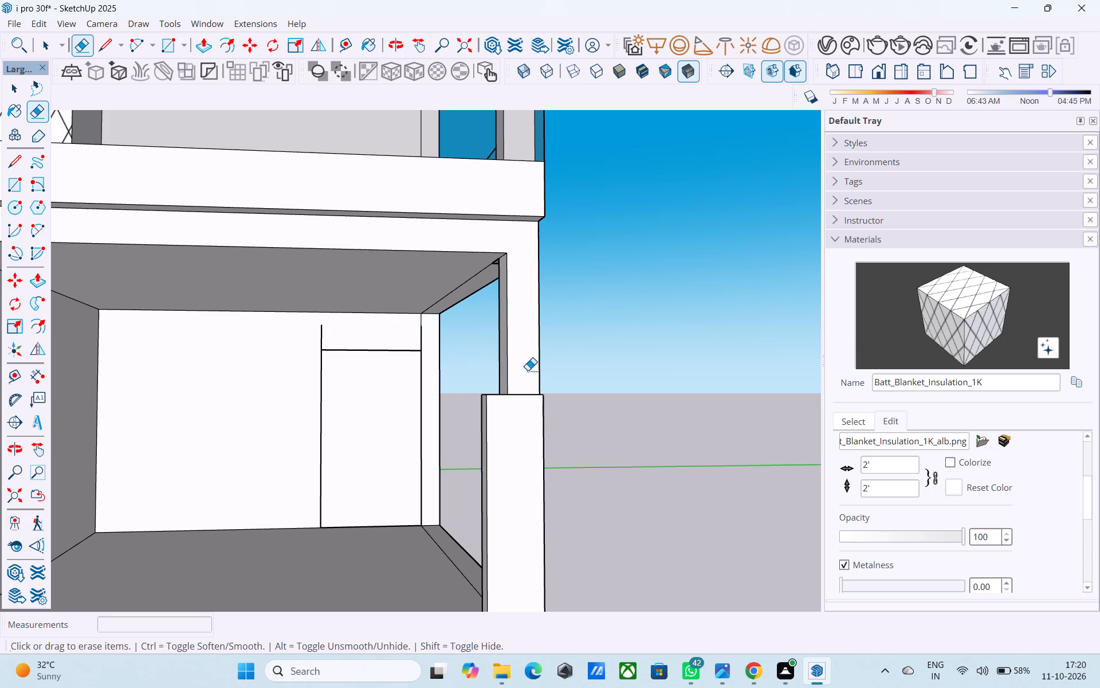
{"action": "left_click_drag", "start_coordinate": [332, 330], "coordinate": [309, 334]}
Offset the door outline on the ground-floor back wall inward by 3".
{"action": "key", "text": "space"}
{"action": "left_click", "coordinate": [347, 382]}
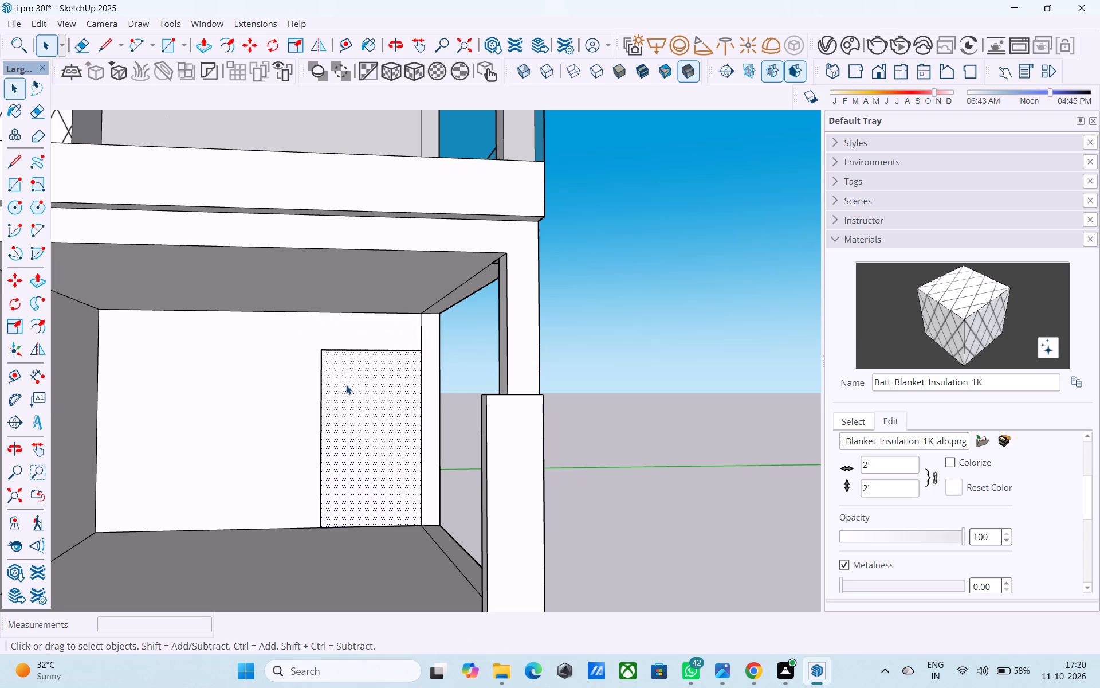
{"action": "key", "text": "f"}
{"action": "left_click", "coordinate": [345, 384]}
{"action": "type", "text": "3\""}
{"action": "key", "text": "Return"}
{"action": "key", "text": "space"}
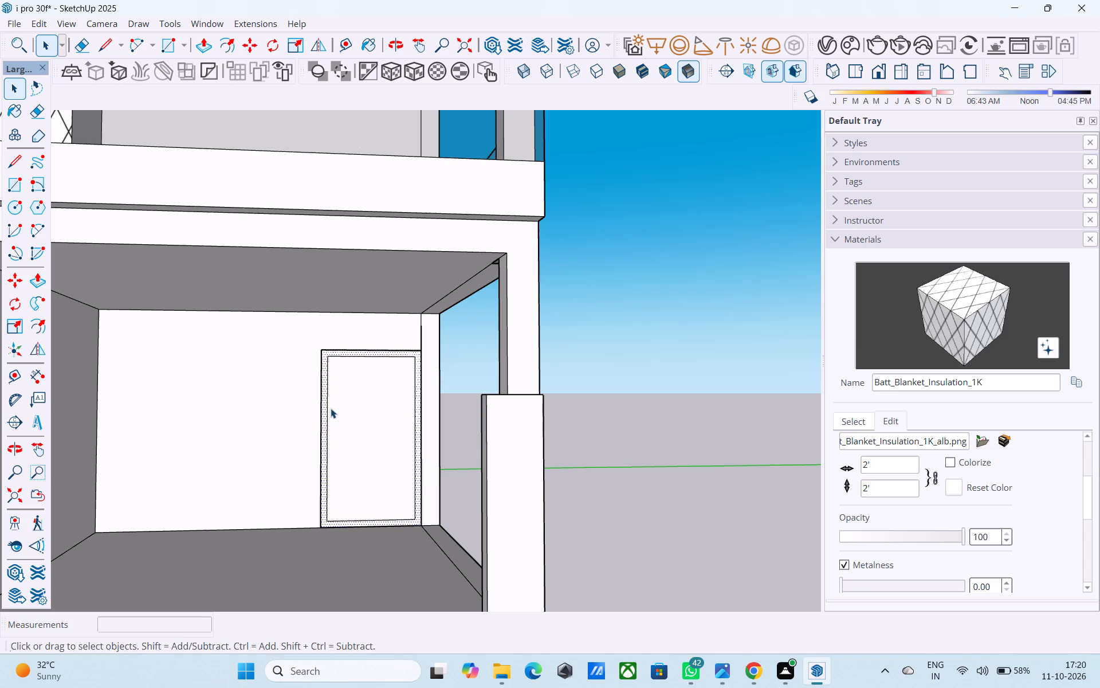
Erase the loose door outline and its inner offset outline from the ground-floor room's back wall.
{"action": "middle_click_drag", "start_coordinate": [331, 415], "coordinate": [367, 424]}
{"action": "key", "text": "t"}
{"action": "scroll", "coordinate": [319, 478], "scroll_direction": "down", "scroll_amount": 4}
{"action": "key", "text": "space"}
{"action": "key", "text": "space"}
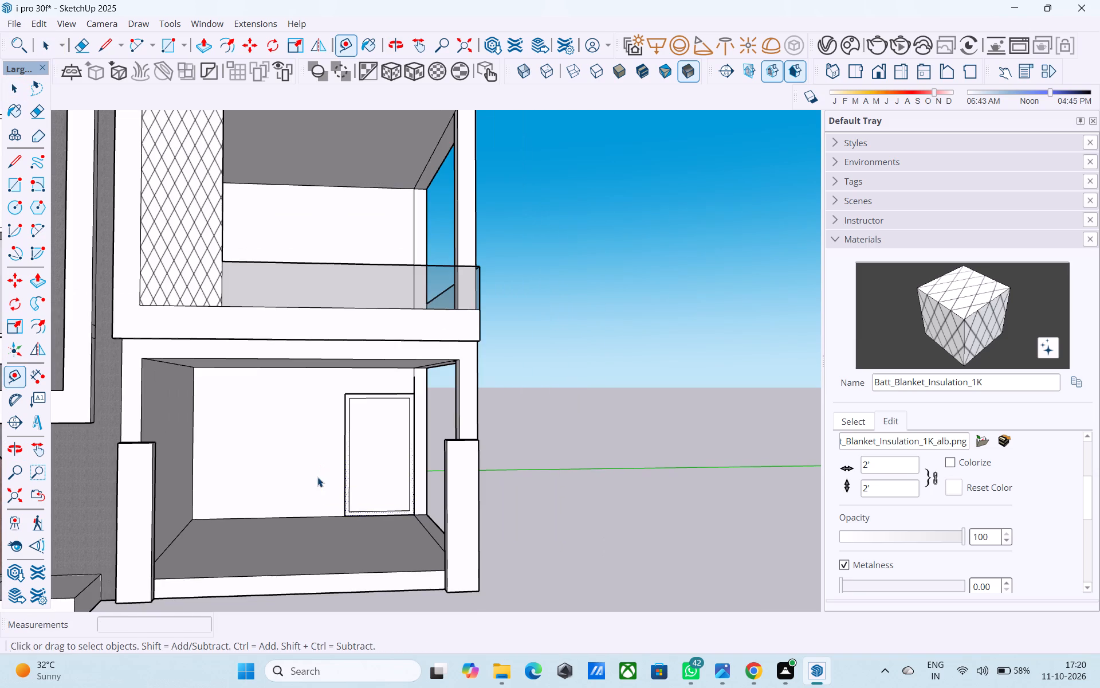
{"action": "left_click", "coordinate": [317, 477]}
{"action": "key", "text": "space"}
{"action": "double_click", "coordinate": [317, 477]}
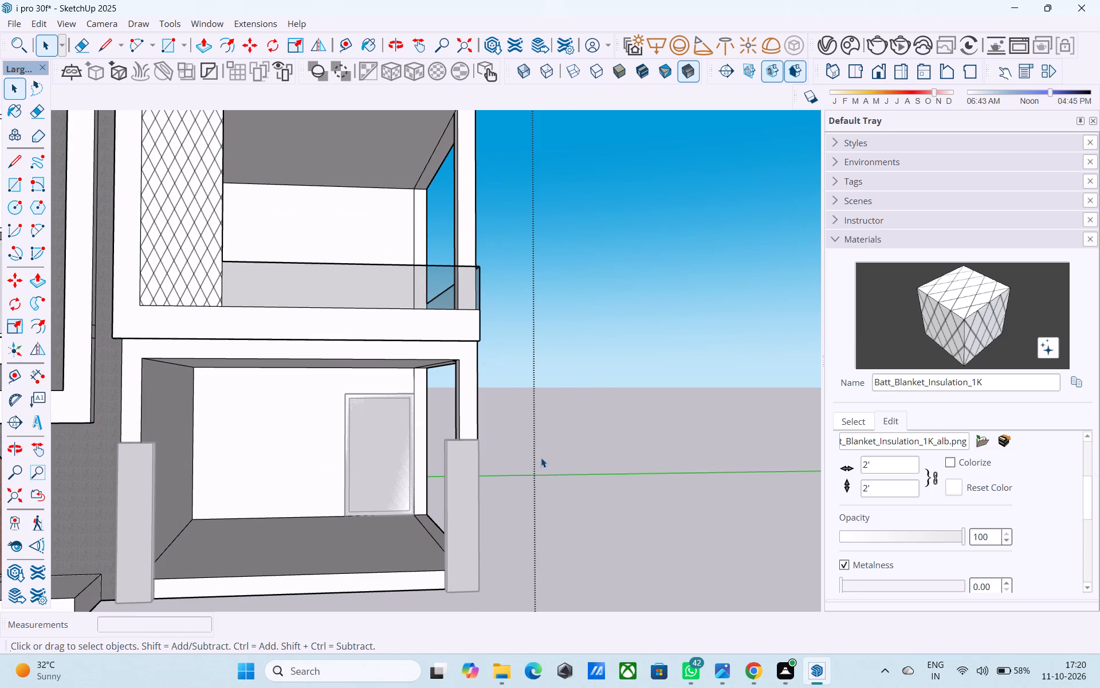
{"action": "left_click", "coordinate": [540, 458]}
{"action": "key", "text": "e"}
{"action": "left_click_drag", "start_coordinate": [383, 451], "coordinate": [273, 436]}
{"action": "left_click_drag", "start_coordinate": [351, 396], "coordinate": [360, 423]}
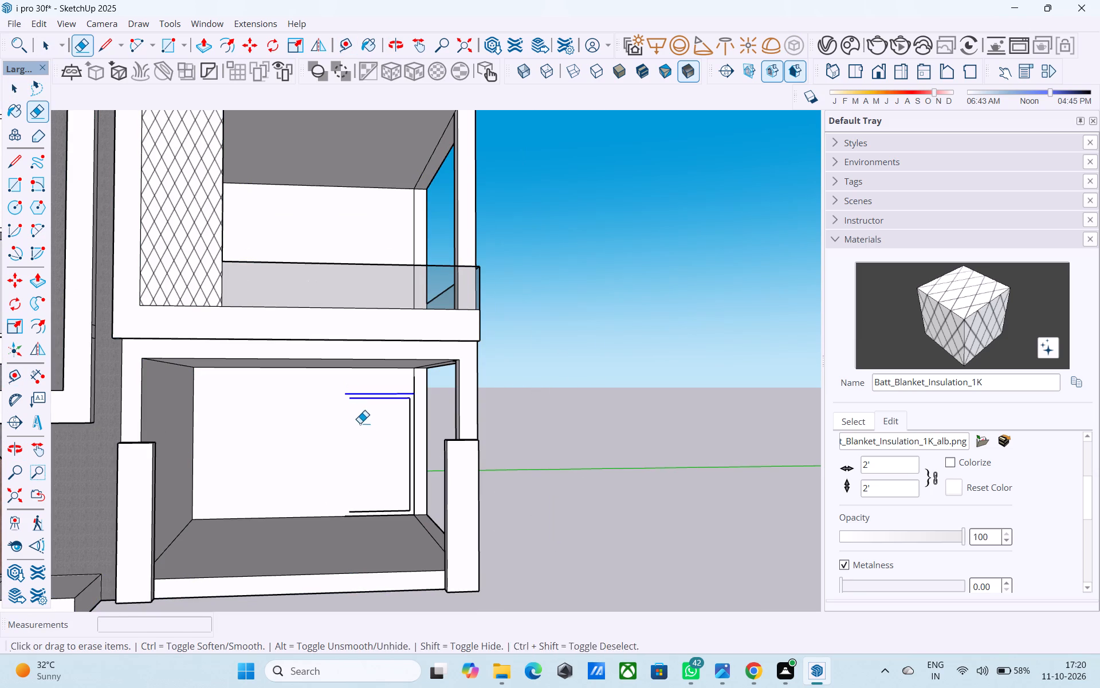
{"action": "left_click_drag", "start_coordinate": [360, 423], "coordinate": [358, 419]}
{"action": "left_click", "coordinate": [410, 432]}
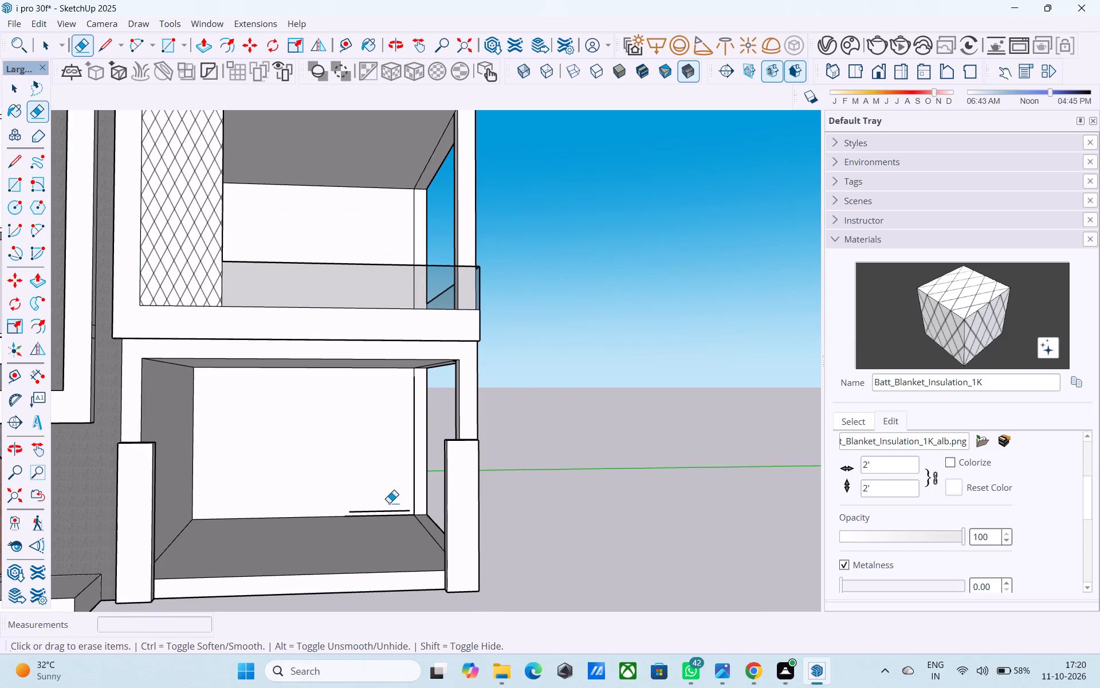
{"action": "left_click", "coordinate": [389, 513]}
Inside the building group, draw a door rectangle 4' wide and 7' high on the back wall from the floor corner by the side opening.
{"action": "key", "text": "space"}
{"action": "double_click", "coordinate": [381, 499]}
{"action": "scroll", "coordinate": [380, 496], "scroll_direction": "up", "scroll_amount": 1}
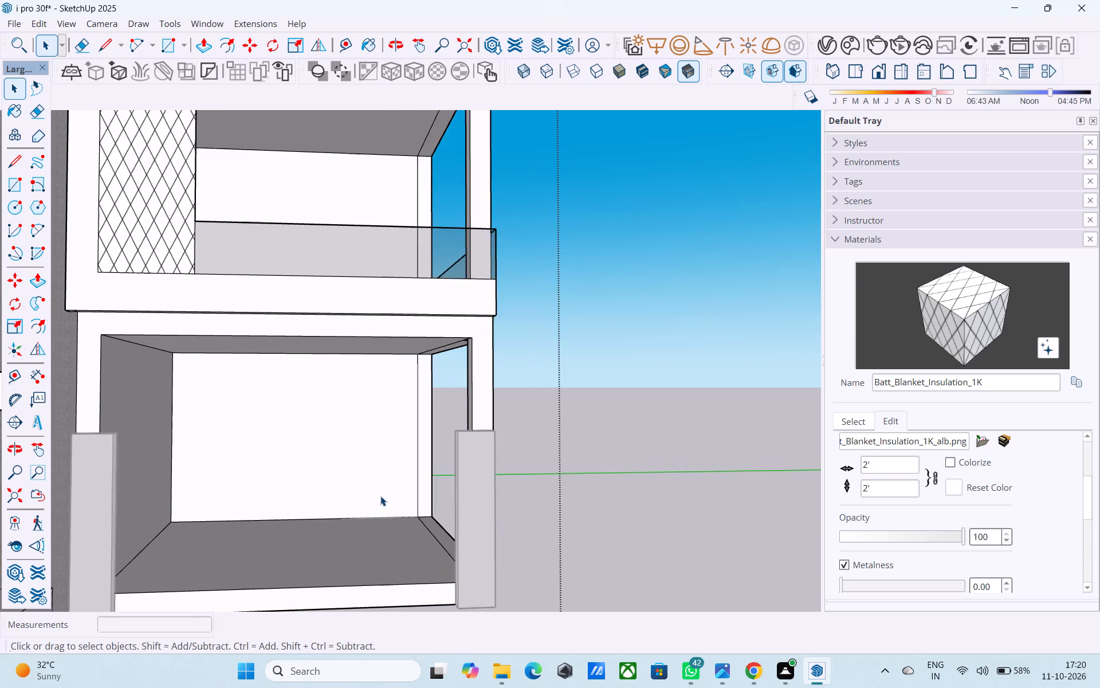
{"action": "scroll", "coordinate": [380, 496], "scroll_direction": "up", "scroll_amount": 1}
{"action": "key", "text": "r"}
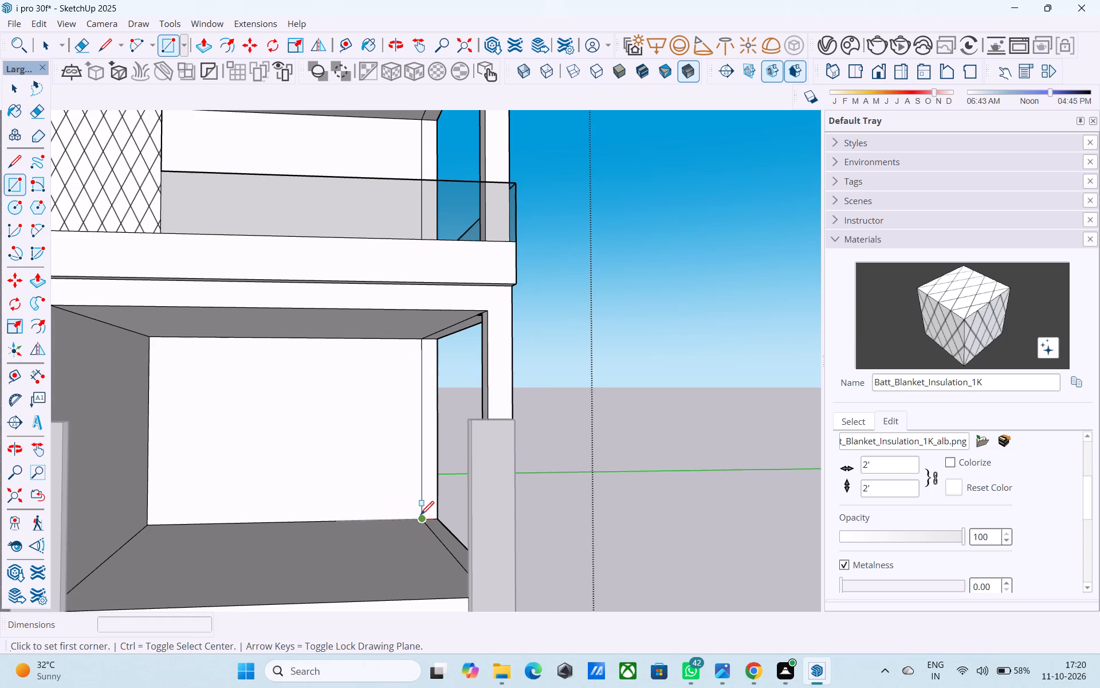
{"action": "left_click", "coordinate": [421, 516]}
{"action": "type", "text": "4',7'"}
{"action": "key", "text": "Return"}
{"action": "type", "text": "7',"}
{"action": "type", "text": "4'"}
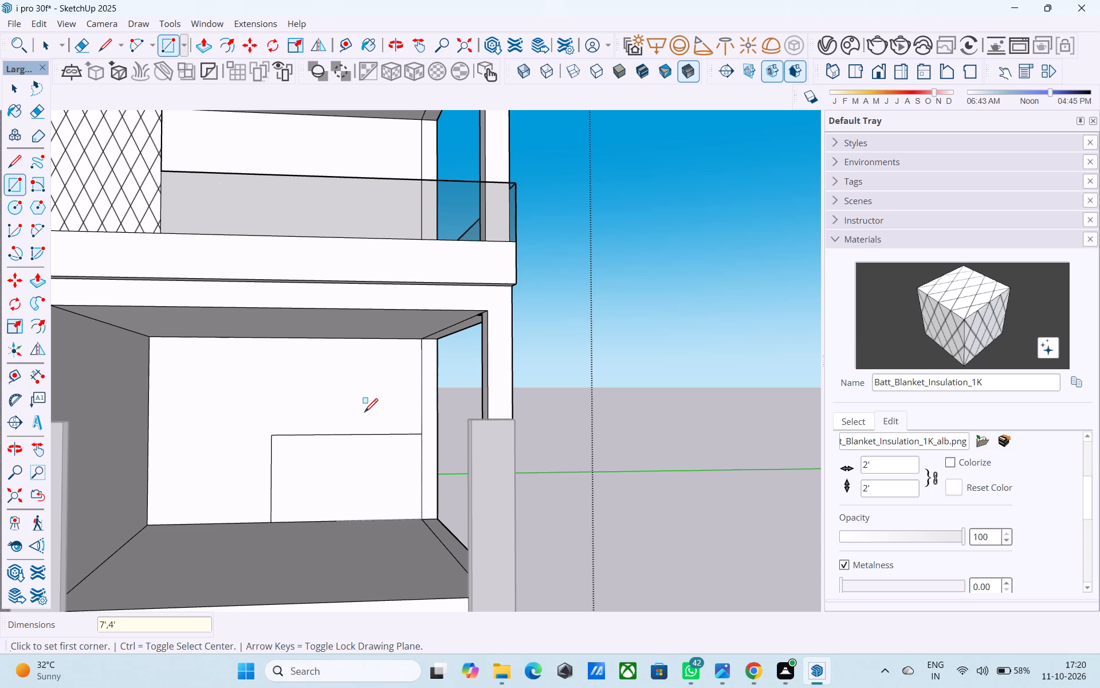
{"action": "key", "text": "Return"}
{"action": "key", "text": "space"}
Offset the new door rectangle inward by 3" to outline its frame.
{"action": "left_click", "coordinate": [363, 415]}
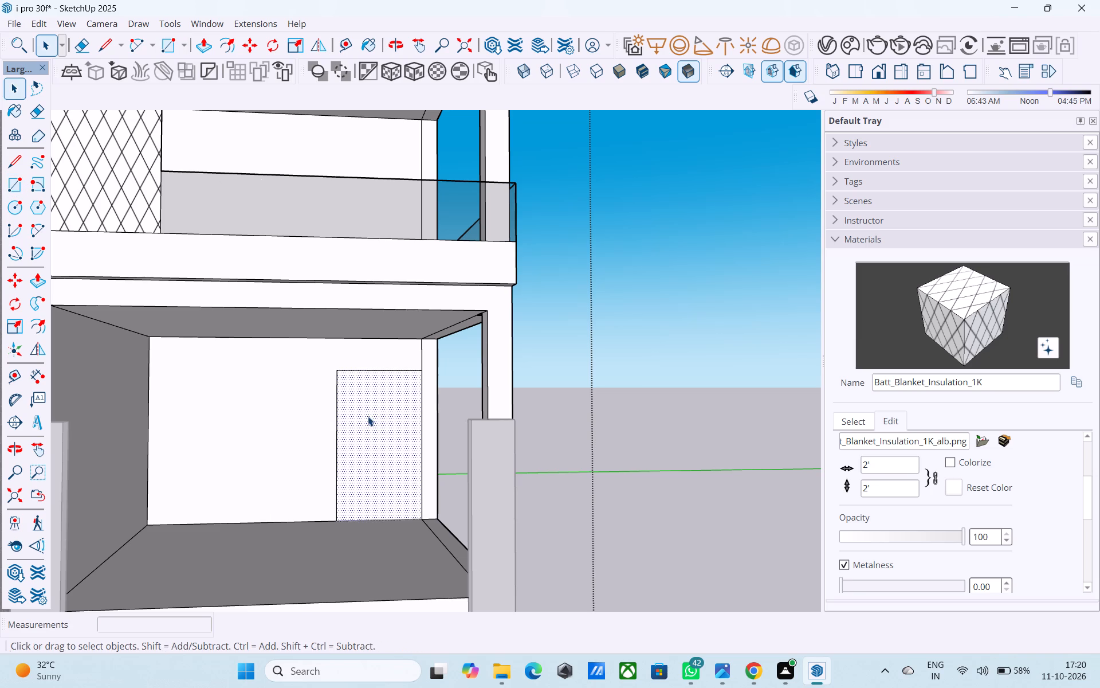
{"action": "key", "text": "f"}
{"action": "left_click", "coordinate": [370, 419]}
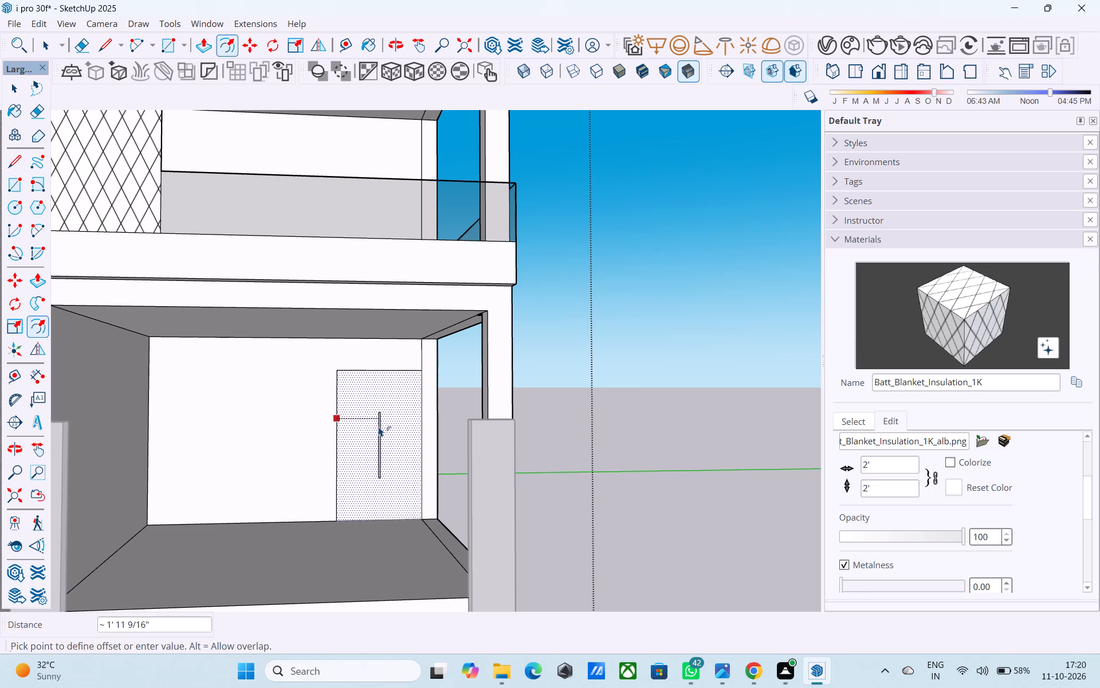
{"action": "type", "text": "3'"}
{"action": "key", "text": "Return"}
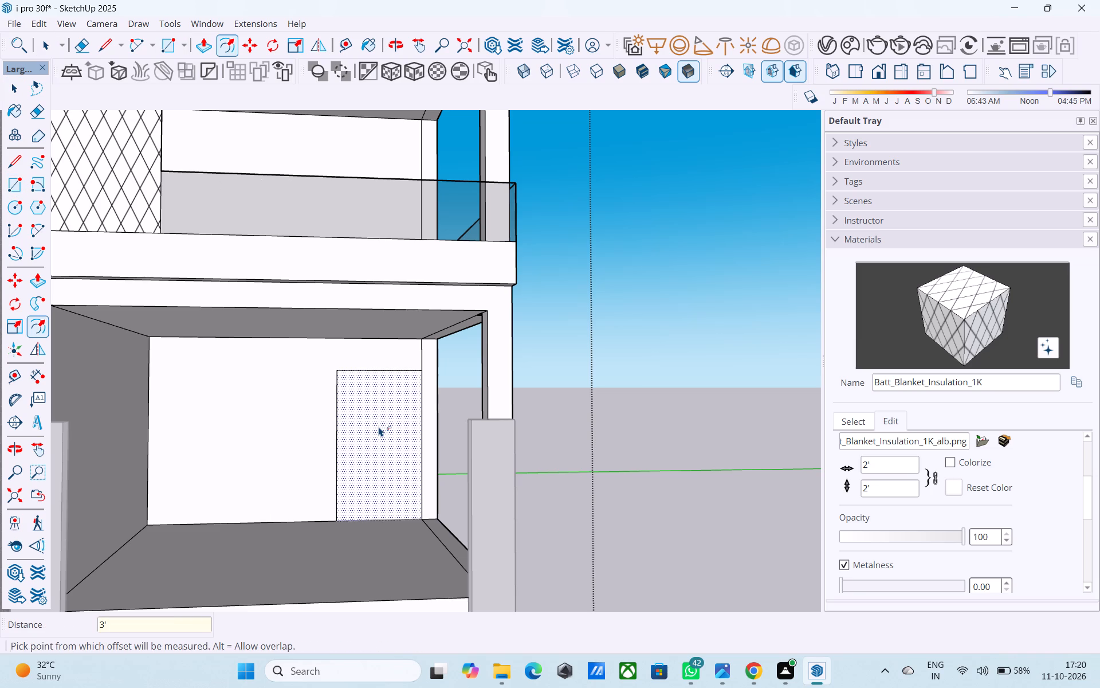
{"action": "type", "text": "3\""}
{"action": "key", "text": "Return"}
{"action": "key", "text": "space"}
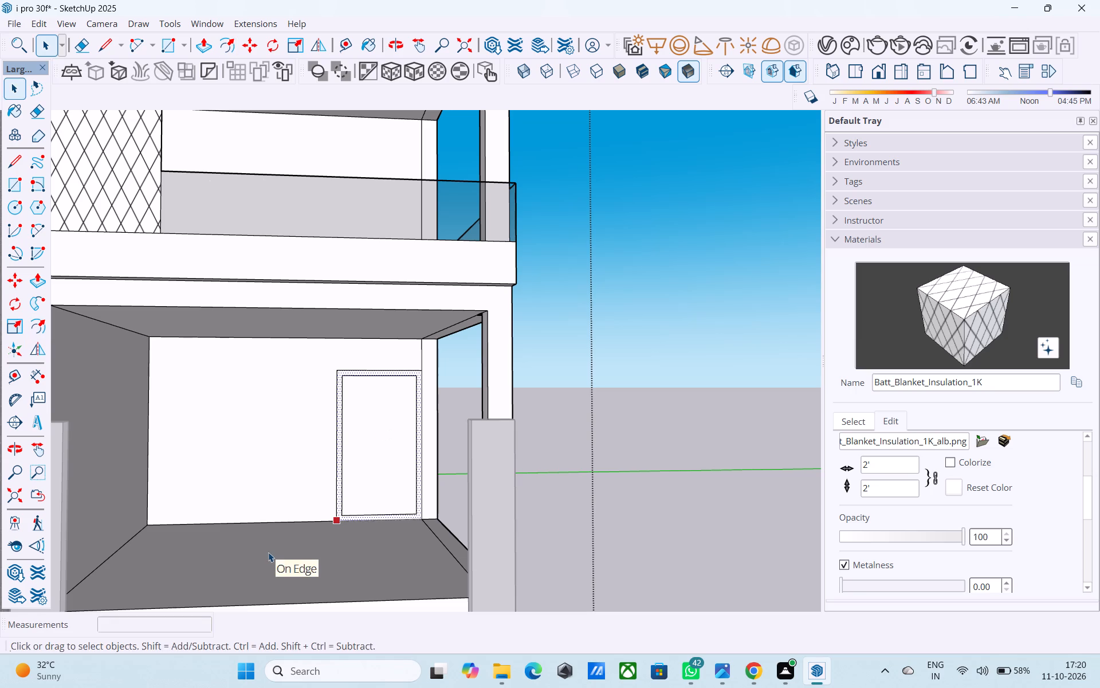
Place guides on the back wall 3' above the floor and 2' from the door's edge farther from the side opening.
{"action": "key", "text": "t"}
{"action": "left_click", "coordinate": [253, 524]}
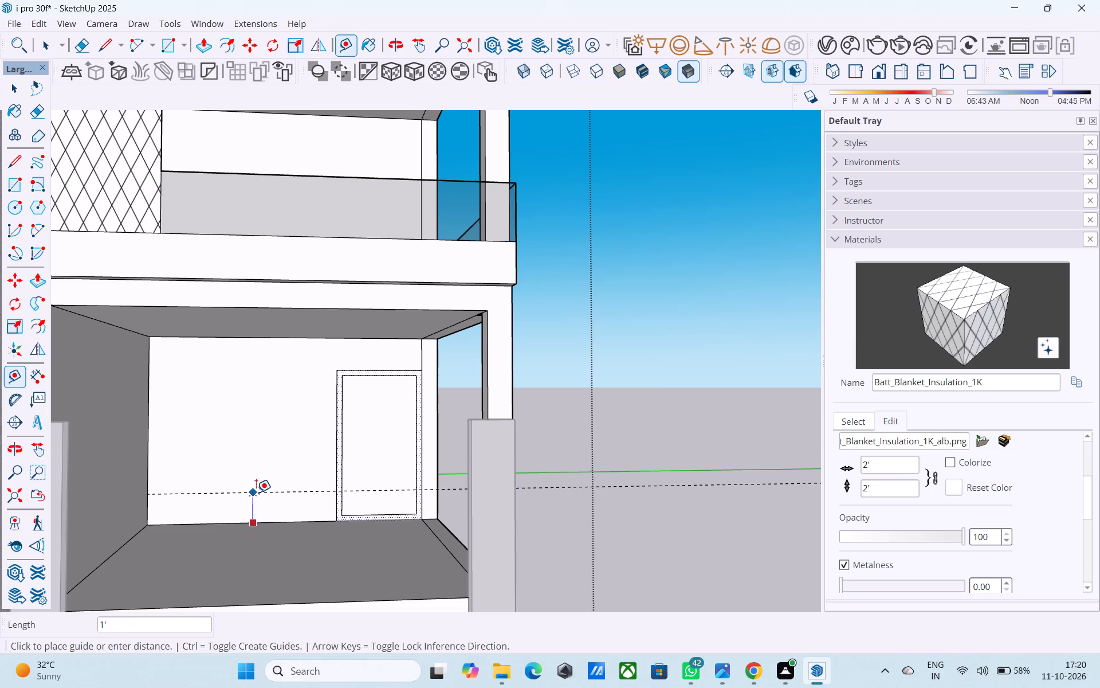
{"action": "key", "text": "3"}
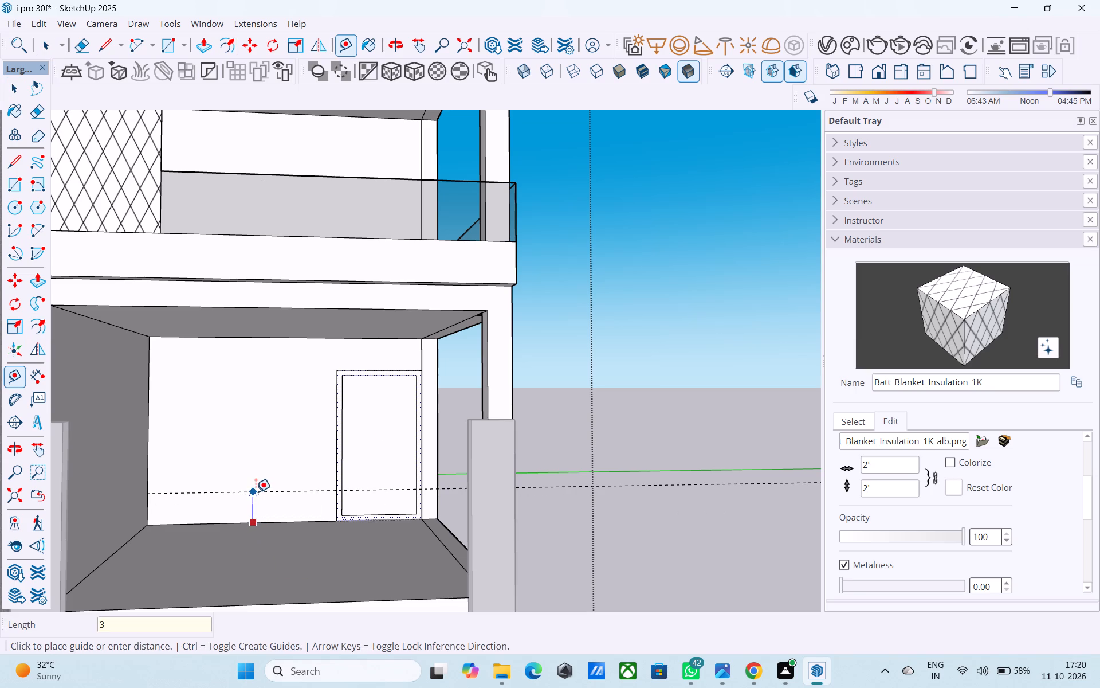
{"action": "key", "text": "apostrophe"}
{"action": "key", "text": "Return"}
{"action": "left_click", "coordinate": [337, 438]}
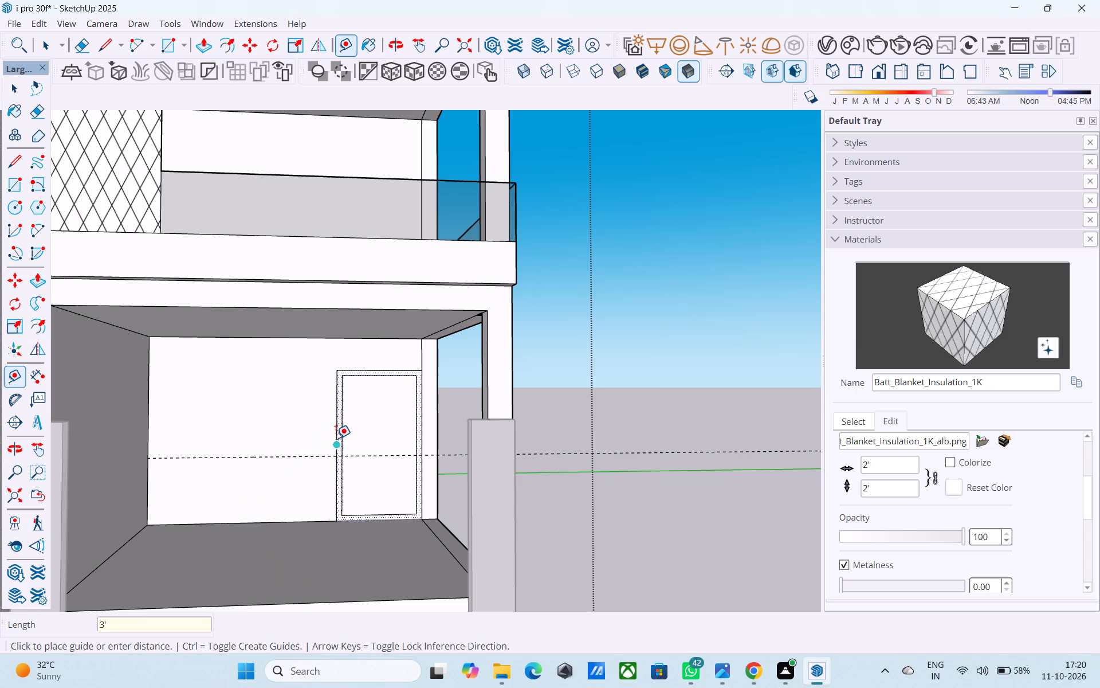
{"action": "type", "text": "2'"}
{"action": "key", "text": "Return"}
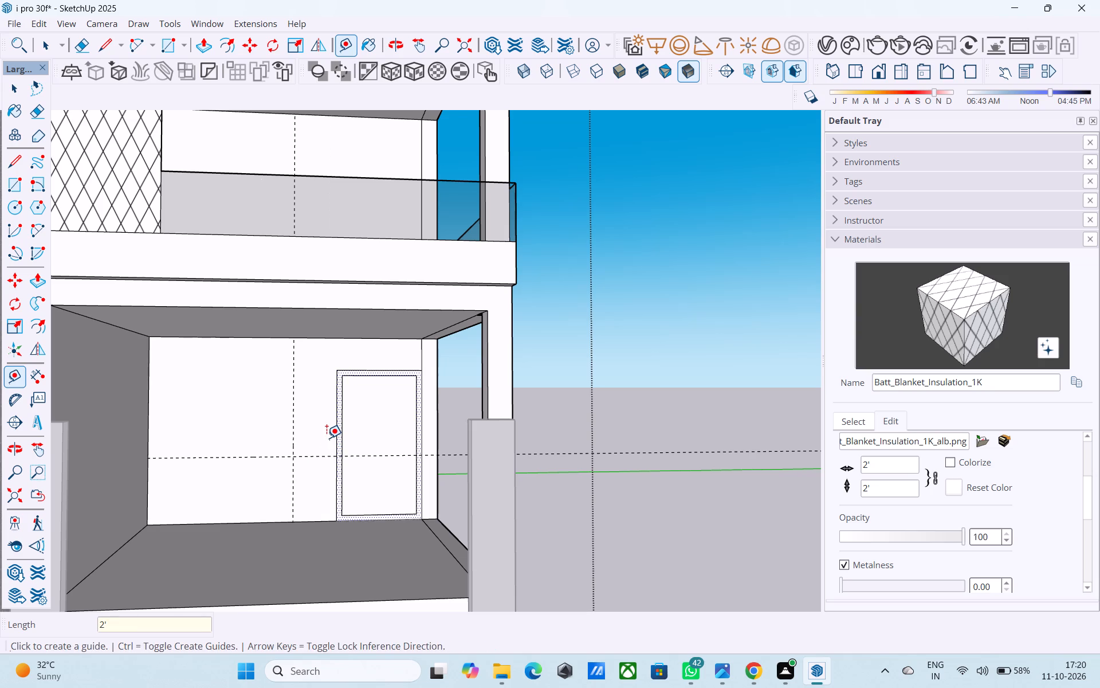
Draw a 4' by 4' window rectangle on the back wall, starting from the intersection of the two guides.
{"action": "key", "text": "space"}
{"action": "key", "text": "r"}
{"action": "left_click", "coordinate": [296, 458]}
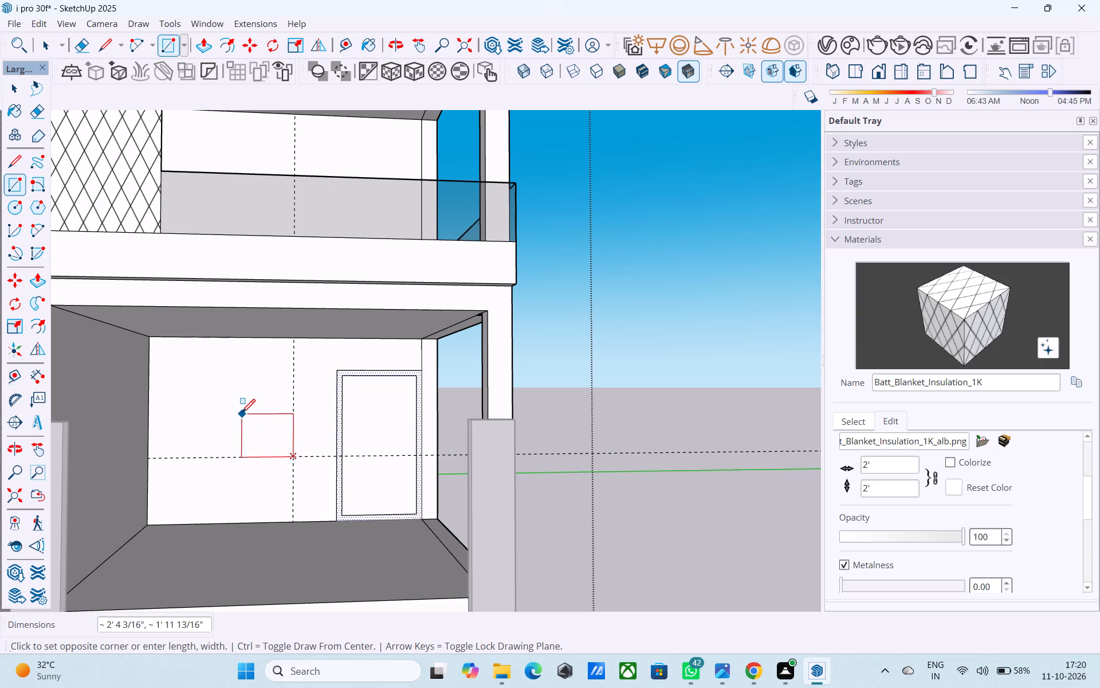
{"action": "type", "text": "4'"}
{"action": "type", "text": ",3'"}
{"action": "key", "text": "Return"}
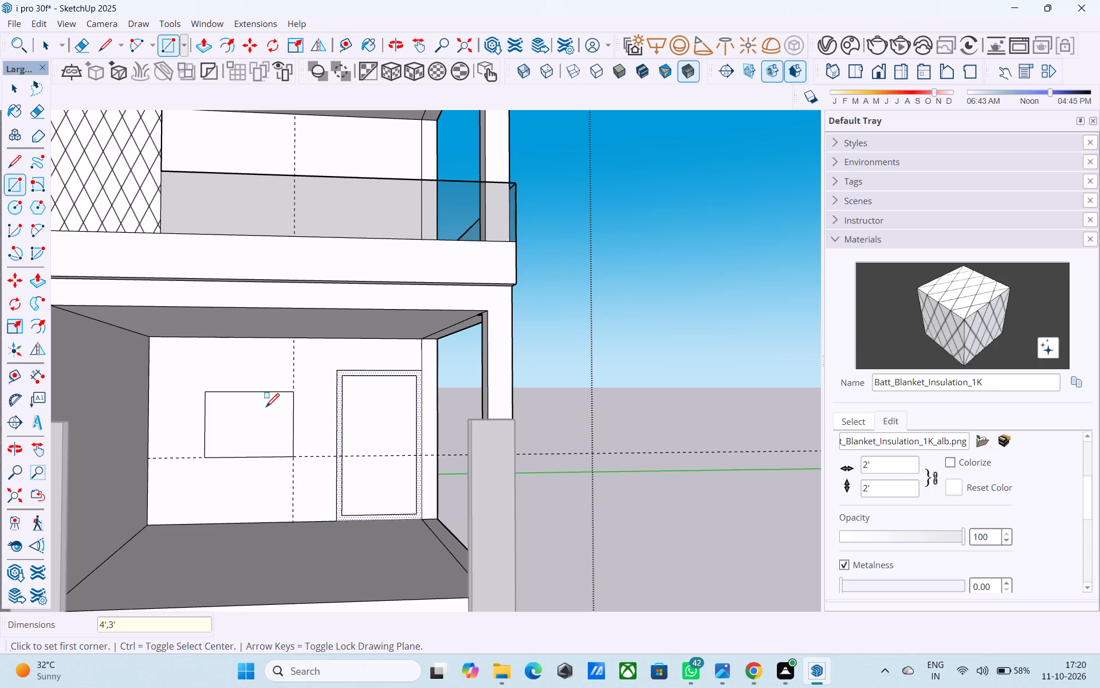
{"action": "type", "text": "3'"}
{"action": "key", "text": "BackSpace"}
{"action": "key", "text": "BackSpace"}
{"action": "key", "text": "BackSpace"}
{"action": "key", "text": "BackSpace"}
{"action": "type", "text": "4',4'"}
{"action": "key", "text": "Return"}
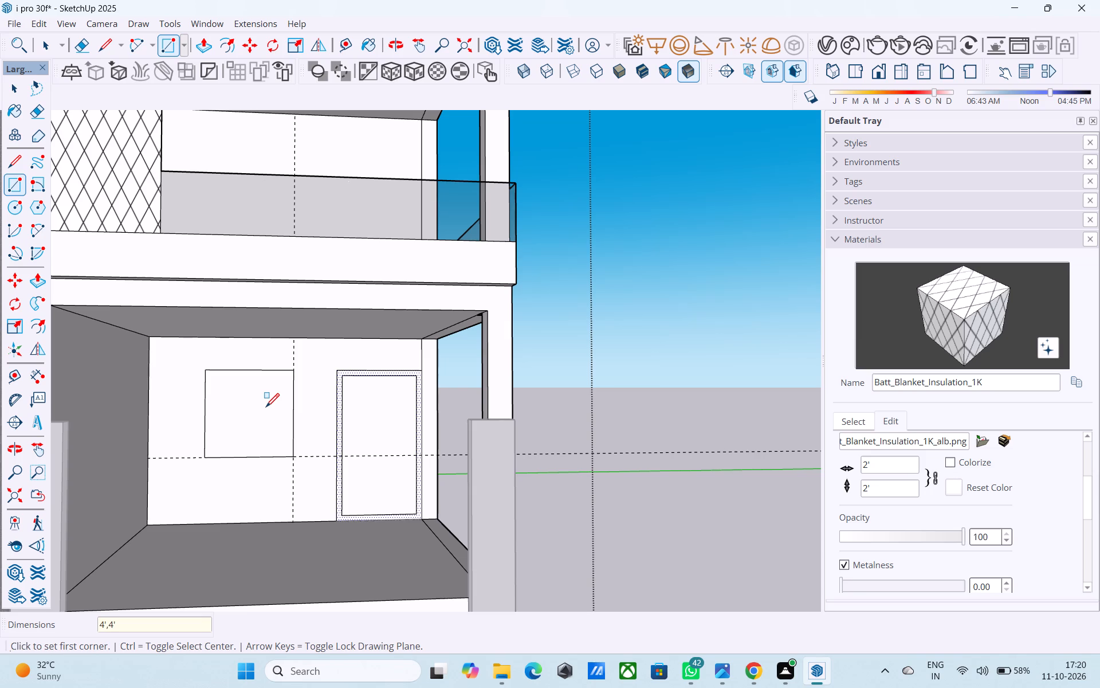
Offset the window square inward by 3" to outline its frame.
{"action": "key", "text": "space"}
{"action": "left_click", "coordinate": [282, 428]}
{"action": "key", "text": "f"}
{"action": "left_click", "coordinate": [277, 439]}
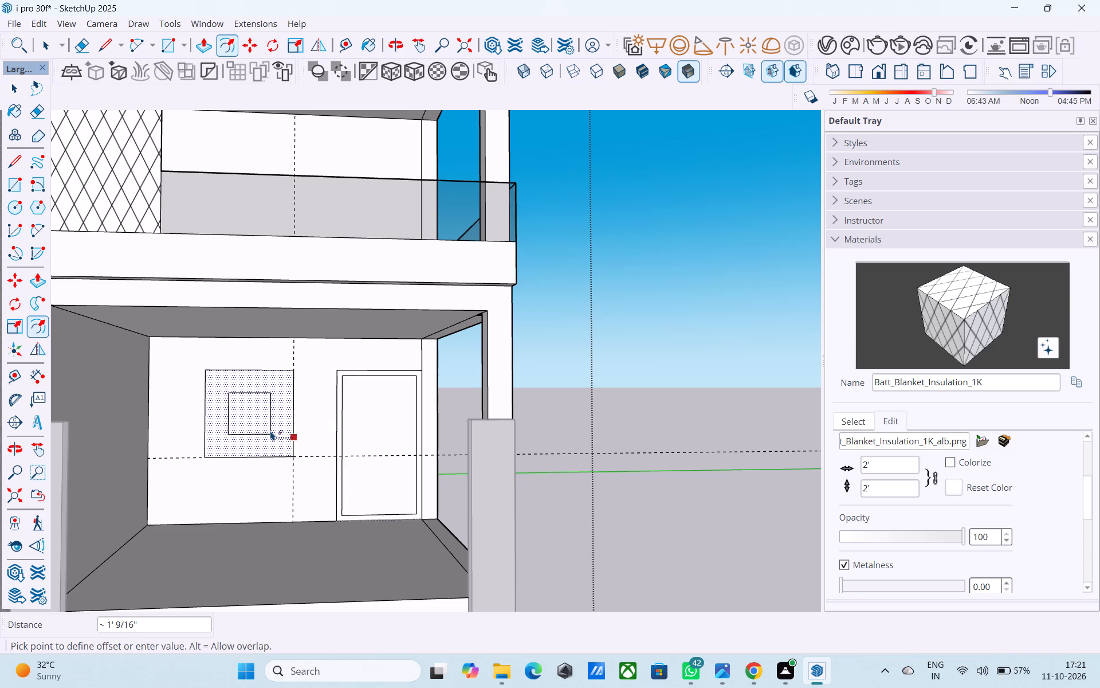
{"action": "type", "text": "3\""}
{"action": "key", "text": "Return"}
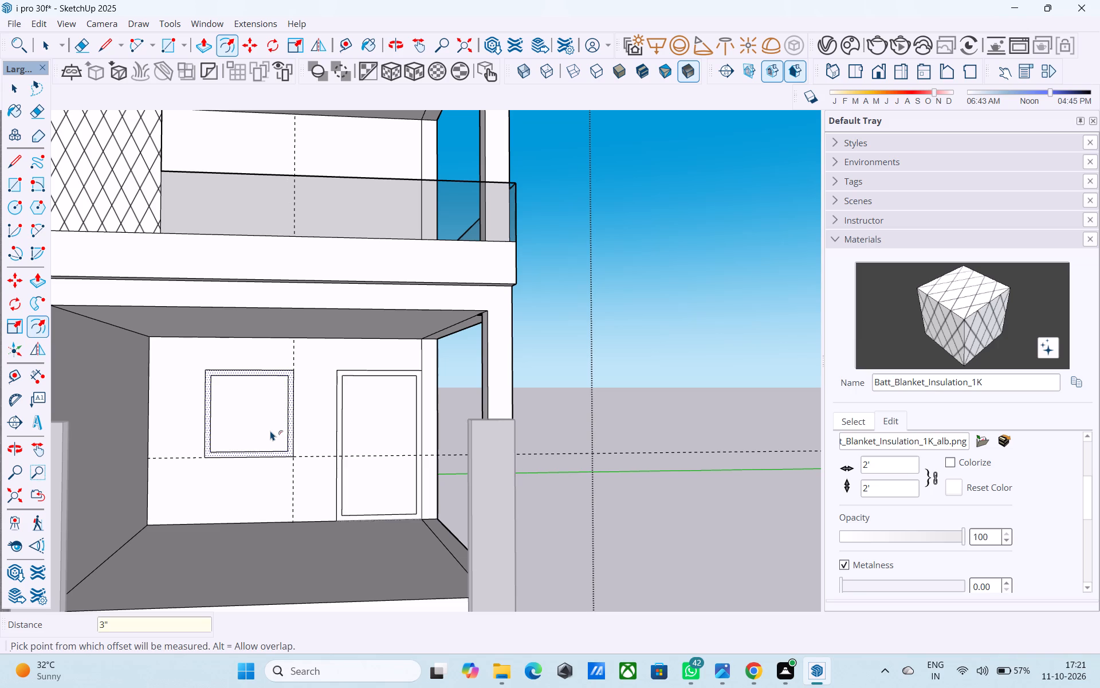
Erase the vertical and horizontal guides beside the window.
{"action": "key", "text": "space"}
{"action": "key", "text": "e"}
{"action": "left_click_drag", "start_coordinate": [297, 472], "coordinate": [292, 478]}
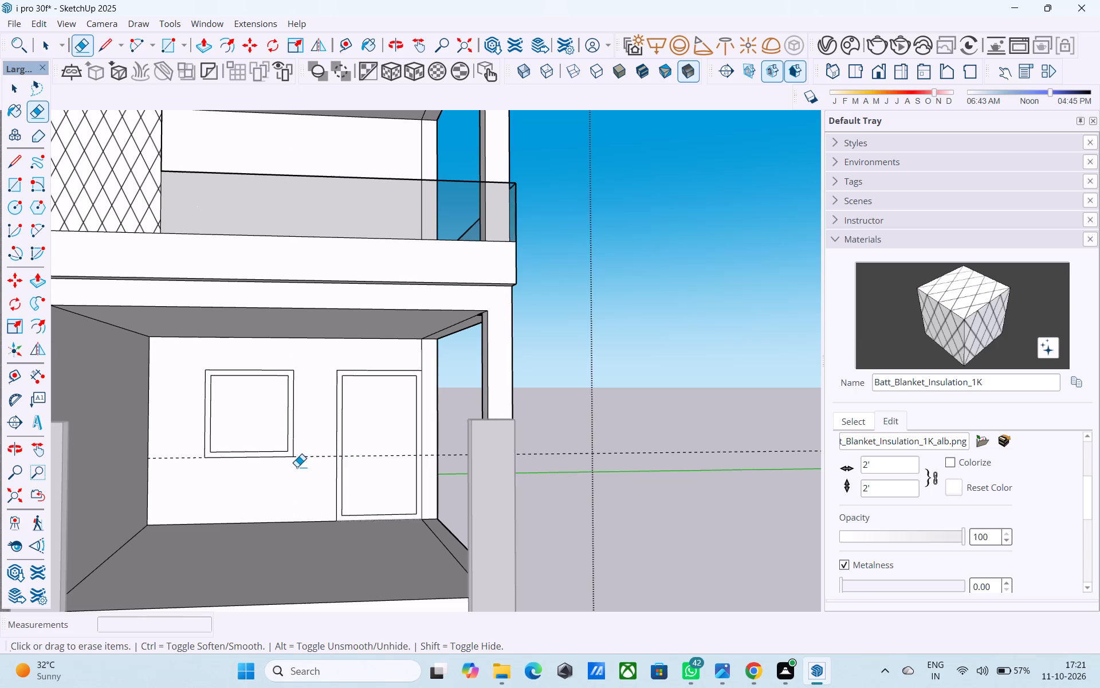
{"action": "left_click_drag", "start_coordinate": [305, 456], "coordinate": [308, 462]}
Push/Pull the window's inner face 2' back into the wall.
{"action": "scroll", "coordinate": [308, 459], "scroll_direction": "down", "scroll_amount": 4}
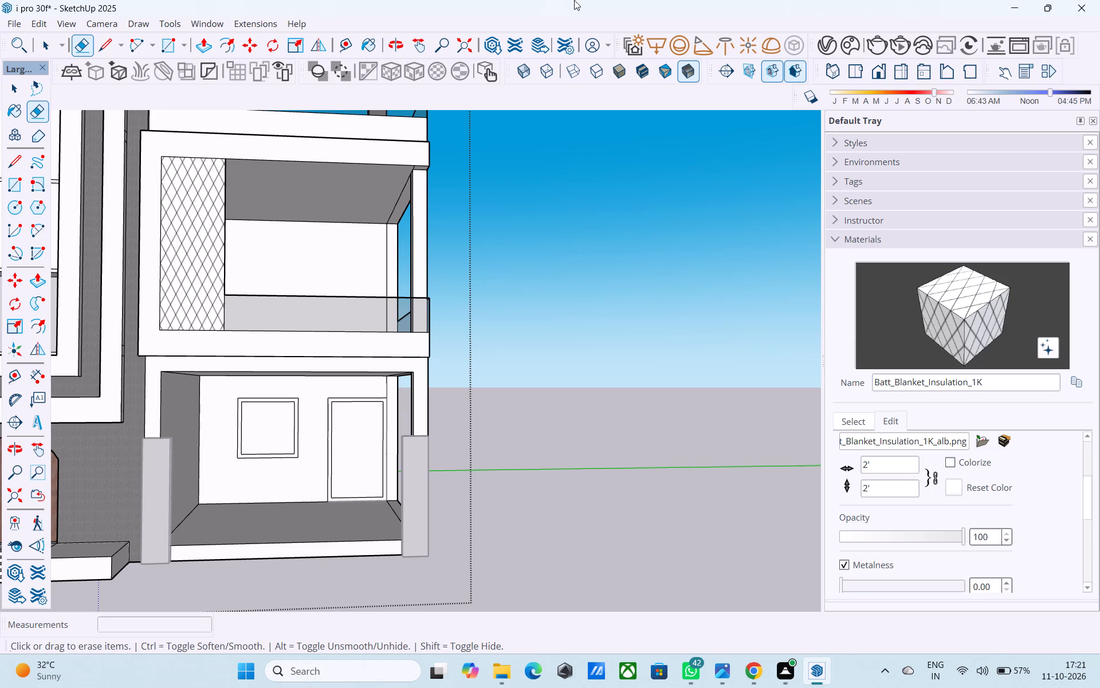
{"action": "scroll", "coordinate": [266, 412], "scroll_direction": "up", "scroll_amount": 7}
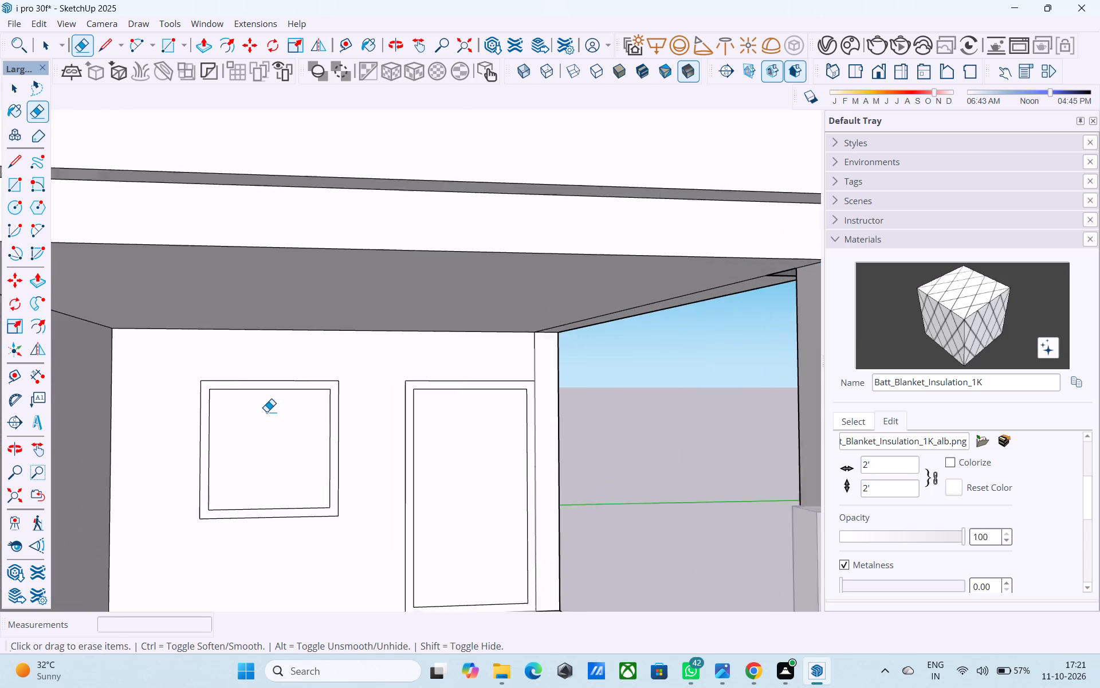
{"action": "scroll", "coordinate": [266, 412], "scroll_direction": "up", "scroll_amount": 2}
{"action": "key", "text": "space"}
{"action": "left_click", "coordinate": [279, 427]}
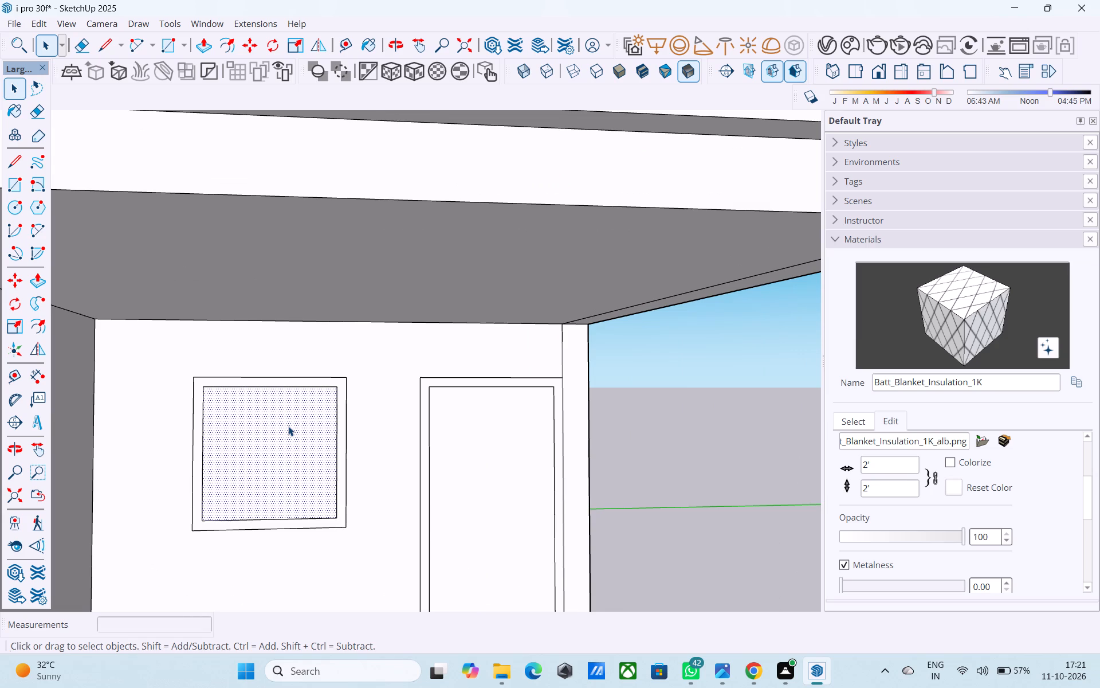
{"action": "key", "text": "p"}
{"action": "left_click", "coordinate": [288, 424]}
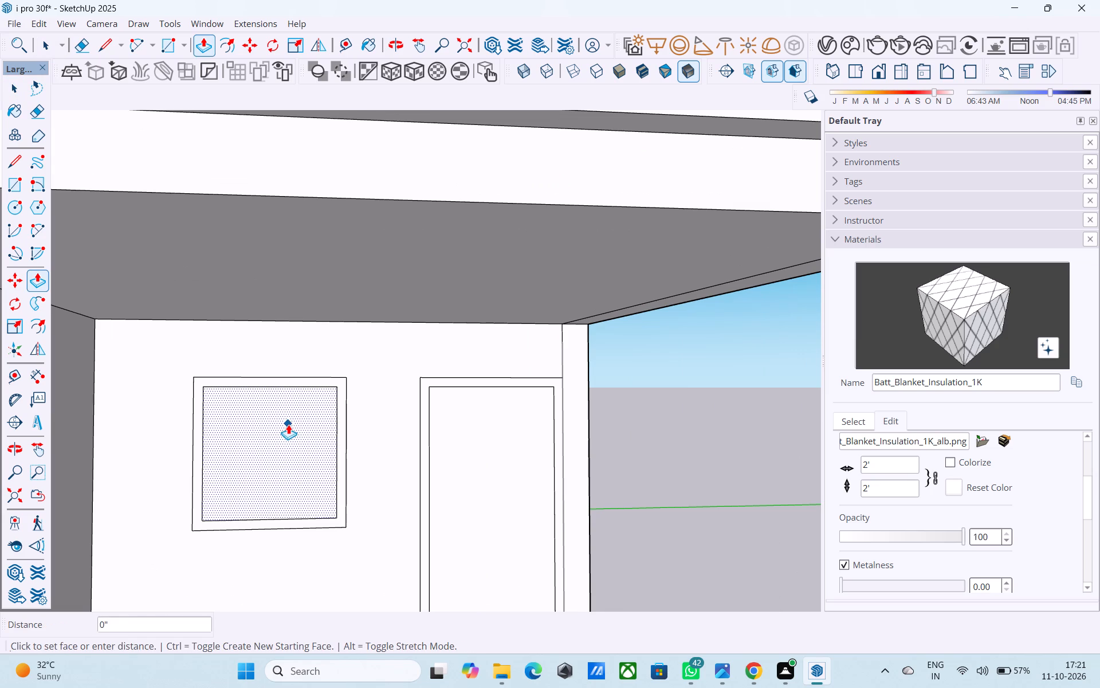
{"action": "scroll", "coordinate": [261, 424], "scroll_direction": "down", "scroll_amount": 4}
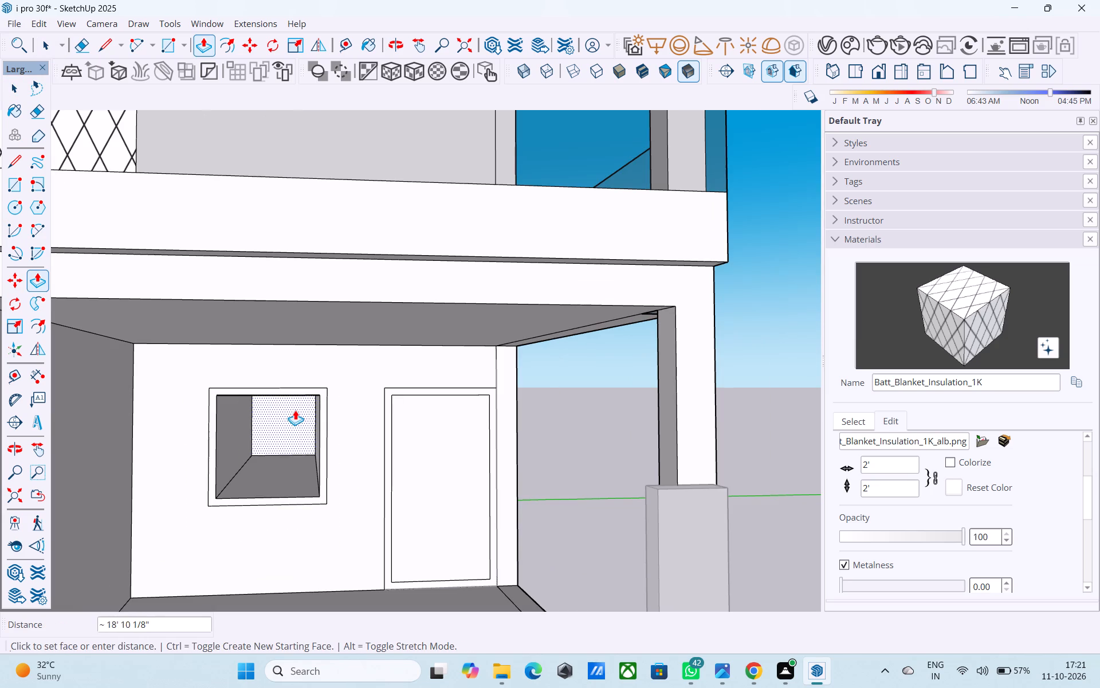
{"action": "type", "text": "2'"}
{"action": "key", "text": "Return"}
{"action": "key", "text": "space"}
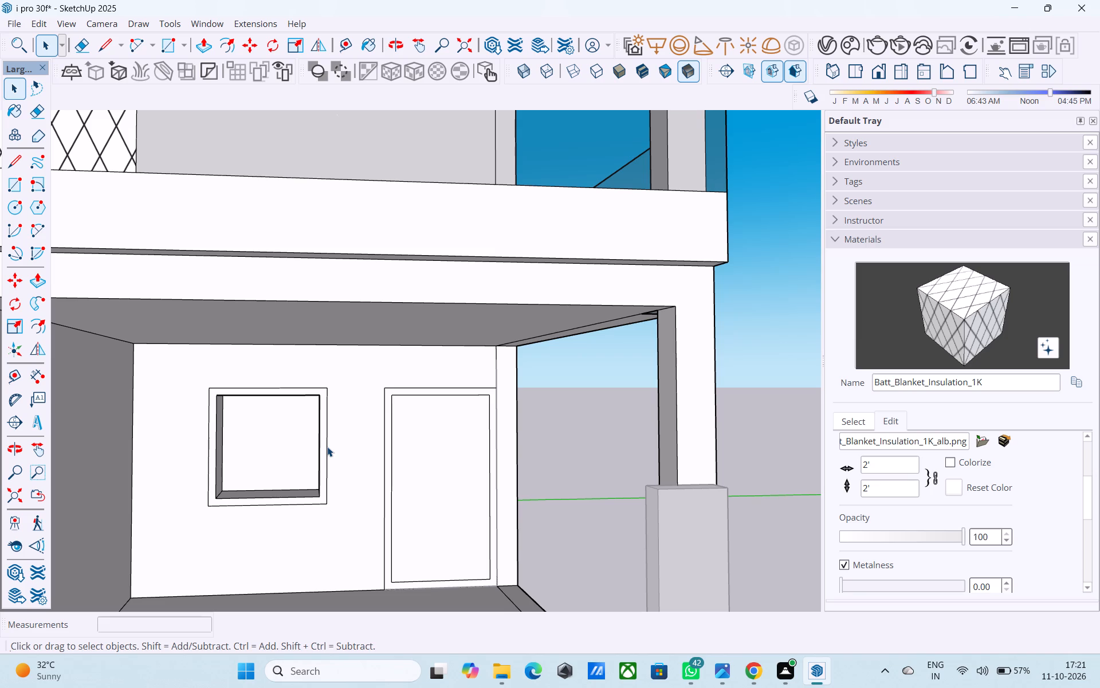
Push/Pull the door's inner face 2' back into the wall.
{"action": "scroll", "coordinate": [429, 437], "scroll_direction": "down", "scroll_amount": 3}
{"action": "middle_click_drag", "start_coordinate": [417, 439], "coordinate": [395, 440]}
{"action": "scroll", "coordinate": [395, 436], "scroll_direction": "down", "scroll_amount": 5}
{"action": "middle_click_drag", "start_coordinate": [399, 437], "coordinate": [406, 444]}
{"action": "scroll", "coordinate": [406, 444], "scroll_direction": "up", "scroll_amount": 7}
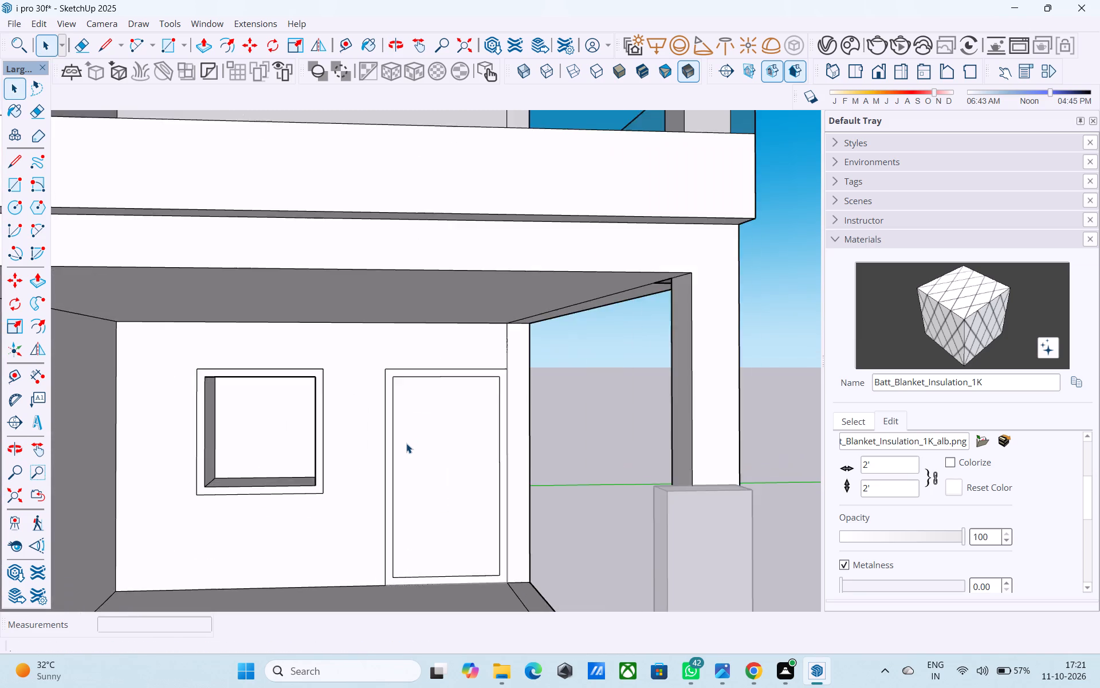
{"action": "scroll", "coordinate": [406, 443], "scroll_direction": "up", "scroll_amount": 5}
{"action": "left_click", "coordinate": [406, 440]}
{"action": "key", "text": "p"}
{"action": "left_click", "coordinate": [406, 441]}
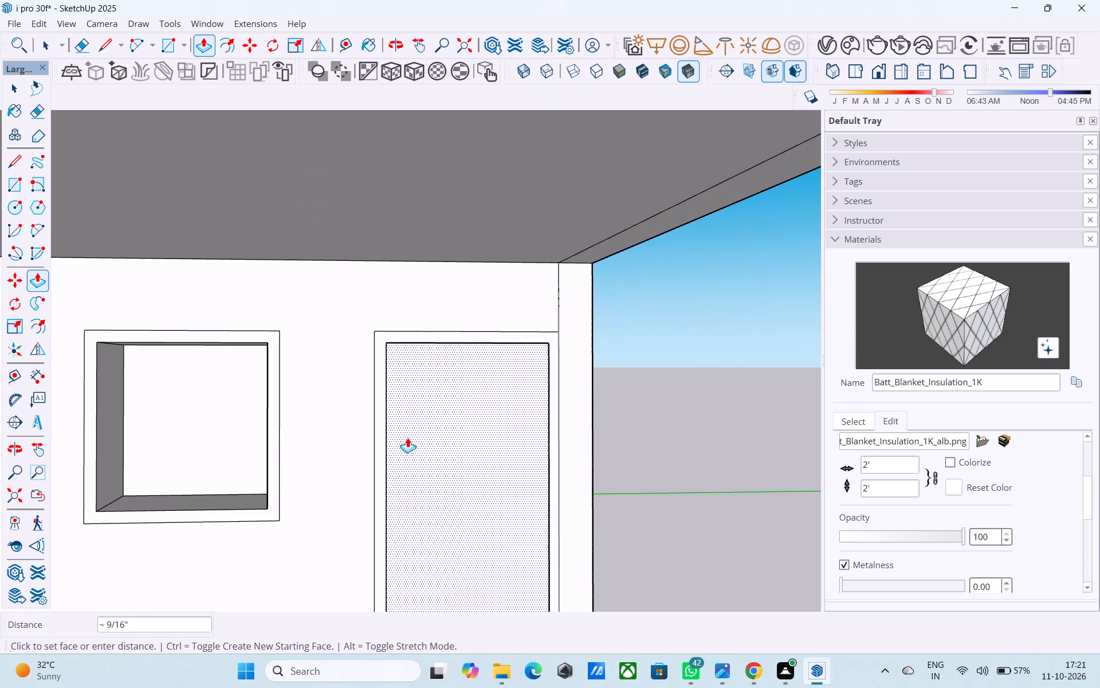
{"action": "key", "text": "2"}
{"action": "key", "text": "apostrophe"}
{"action": "key", "text": "Return"}
{"action": "key", "text": "space"}
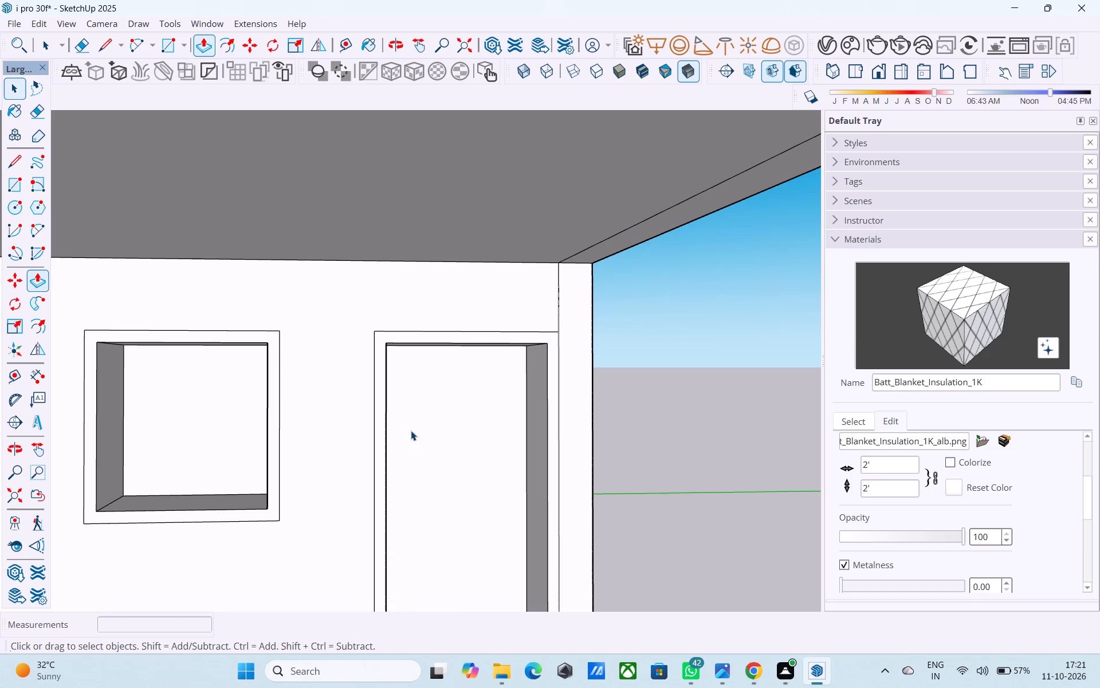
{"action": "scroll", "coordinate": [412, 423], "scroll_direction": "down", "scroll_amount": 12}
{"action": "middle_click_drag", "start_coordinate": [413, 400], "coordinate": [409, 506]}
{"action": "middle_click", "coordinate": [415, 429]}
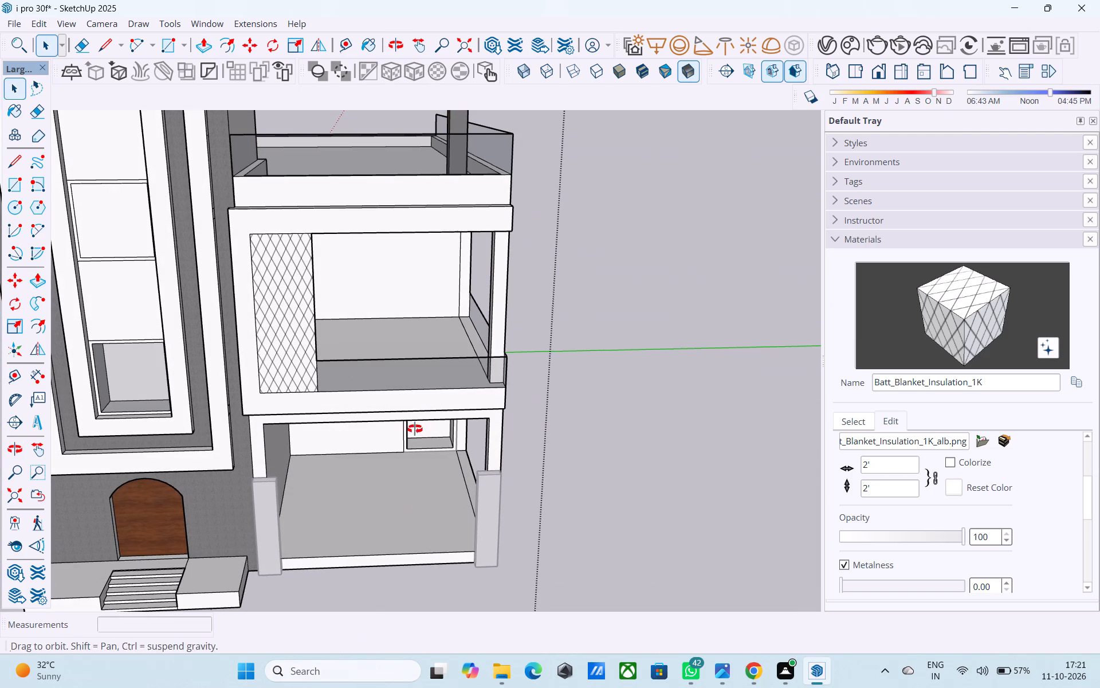
Draw a door rectangle 4' wide and 7' high in the corner of the first-floor balcony's back wall.
{"action": "middle_click_drag", "start_coordinate": [411, 336], "coordinate": [423, 421]}
{"action": "scroll", "coordinate": [424, 419], "scroll_direction": "up", "scroll_amount": 4}
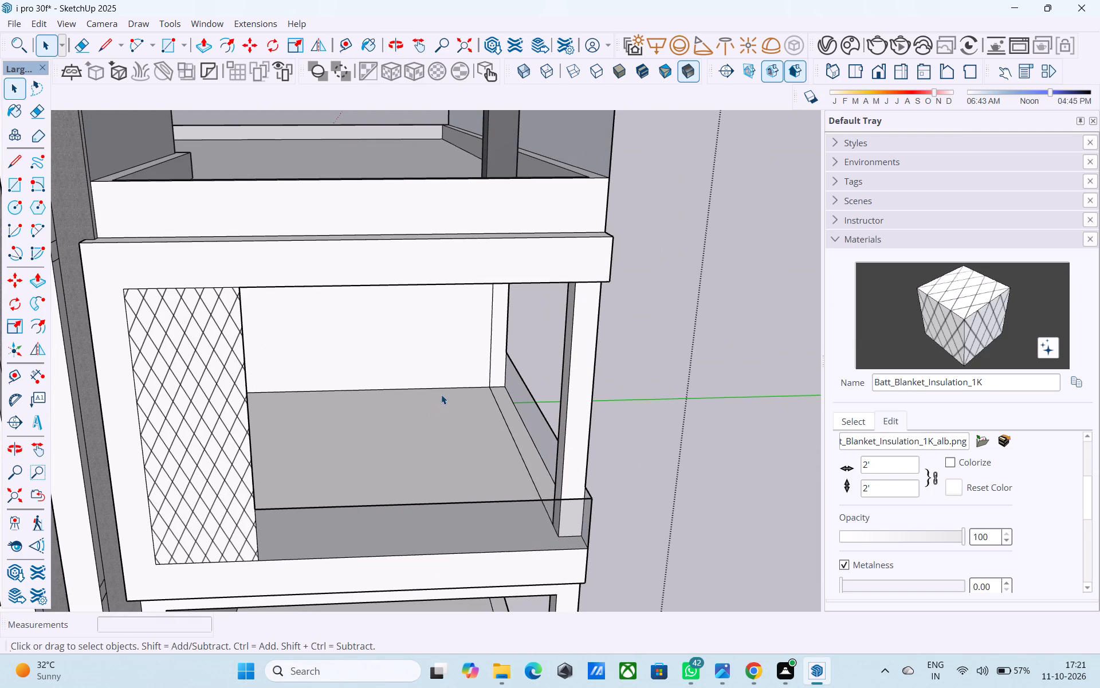
{"action": "key", "text": "r"}
{"action": "left_click", "coordinate": [487, 388]}
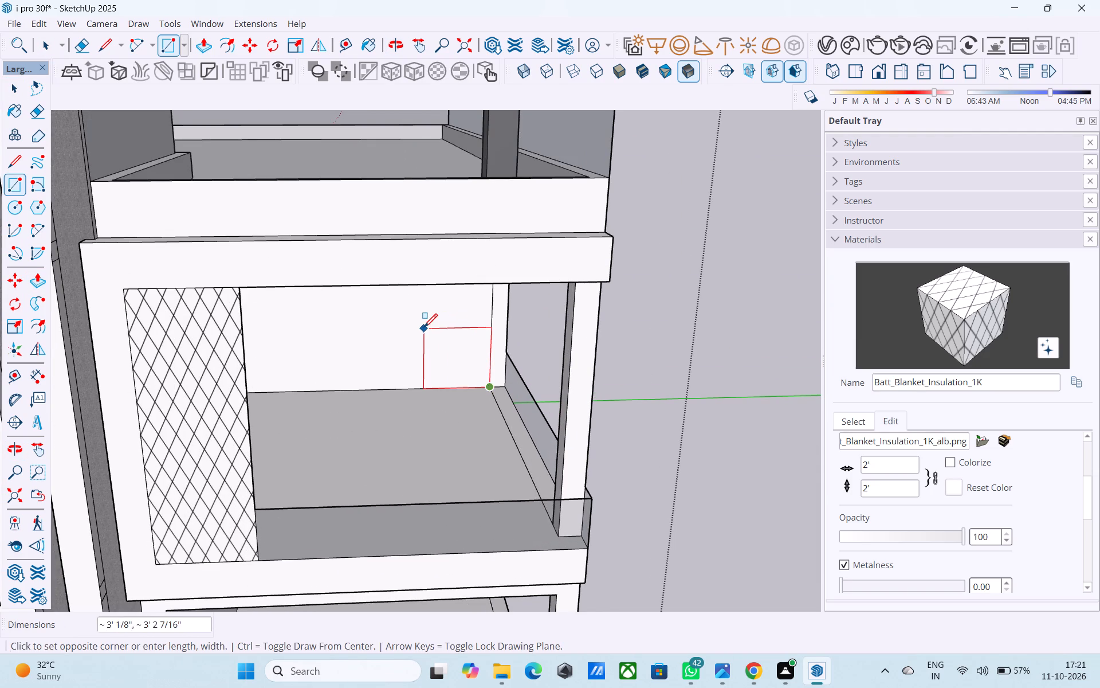
{"action": "type", "text": "4',7'"}
{"action": "key", "text": "Return"}
{"action": "type", "text": "7',4'"}
{"action": "key", "text": "Return"}
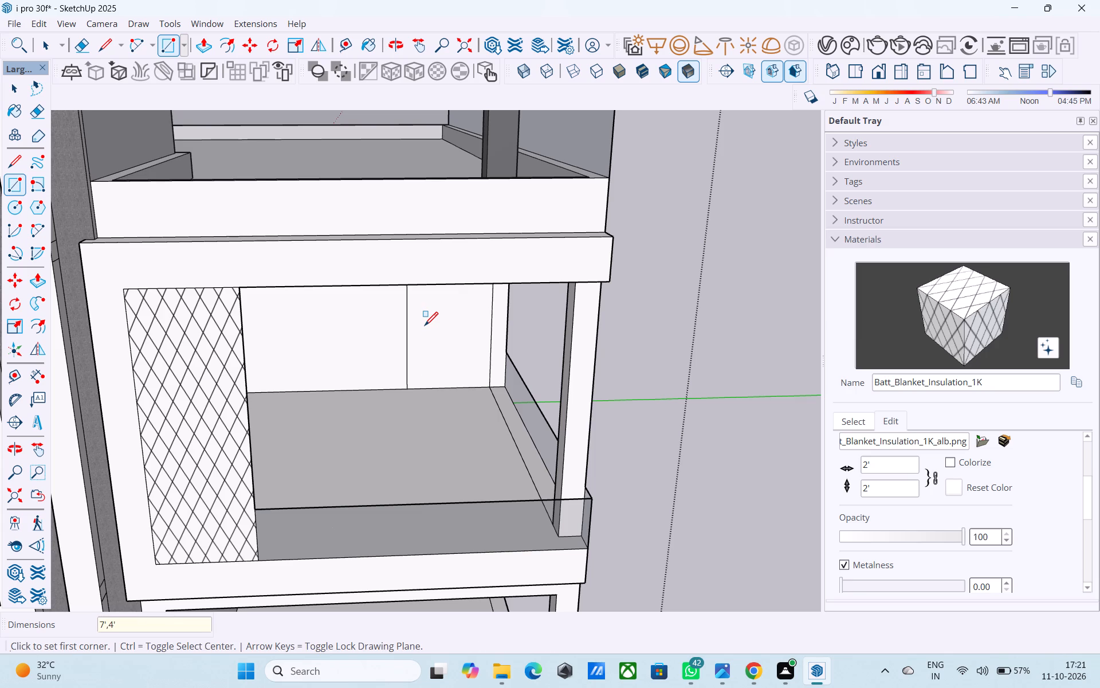
{"action": "key", "text": "space"}
Place guides on the first-floor back wall 3' above the floor and 2' from the door's edge.
{"action": "key", "text": "t"}
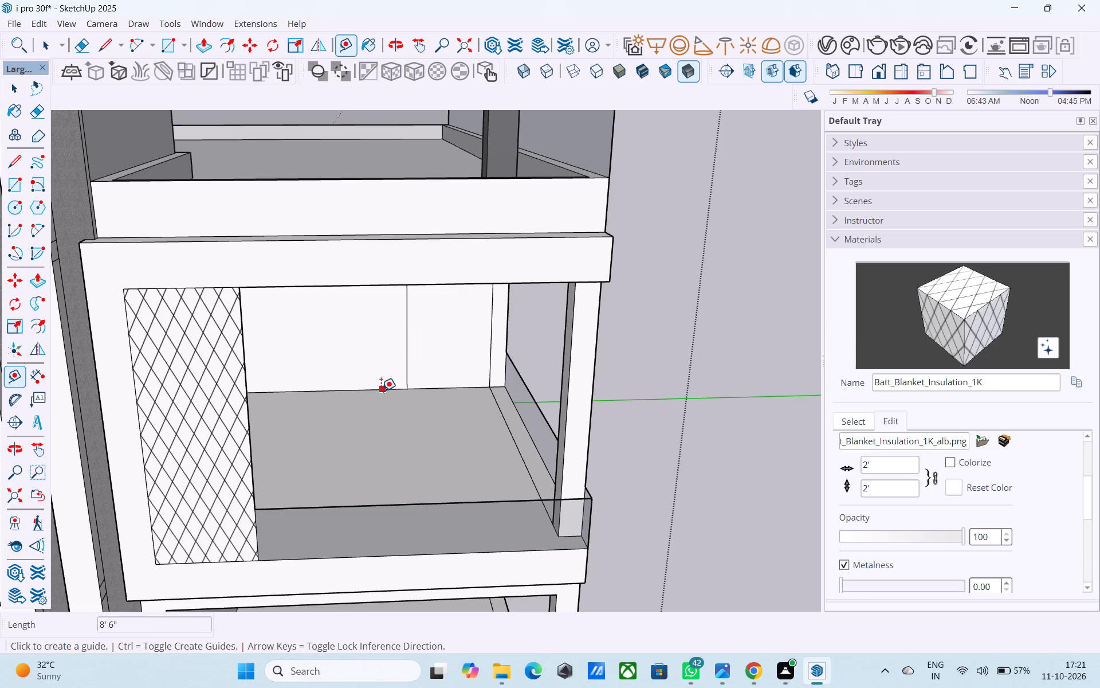
{"action": "left_click", "coordinate": [381, 391]}
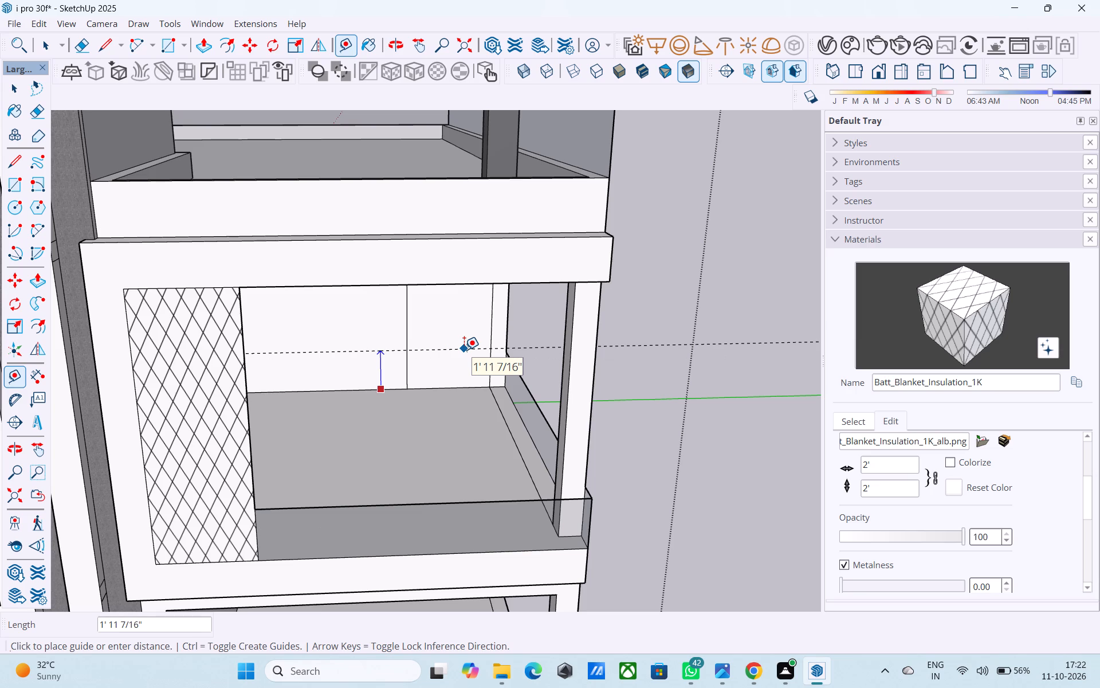
{"action": "type", "text": "3'"}
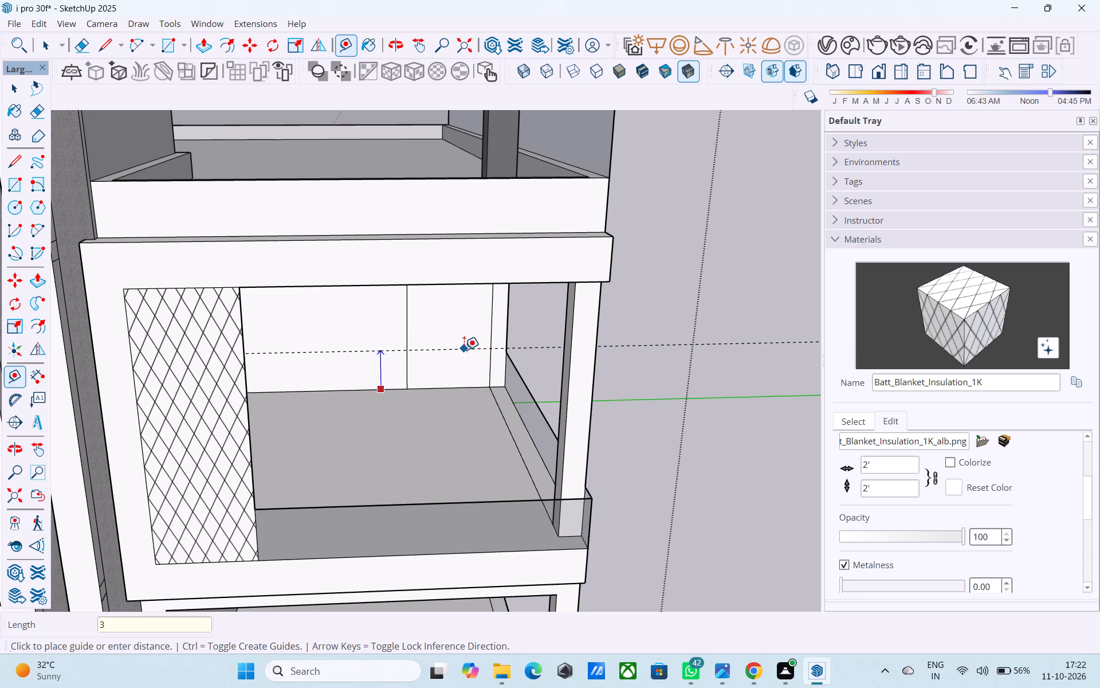
{"action": "key", "text": "Return"}
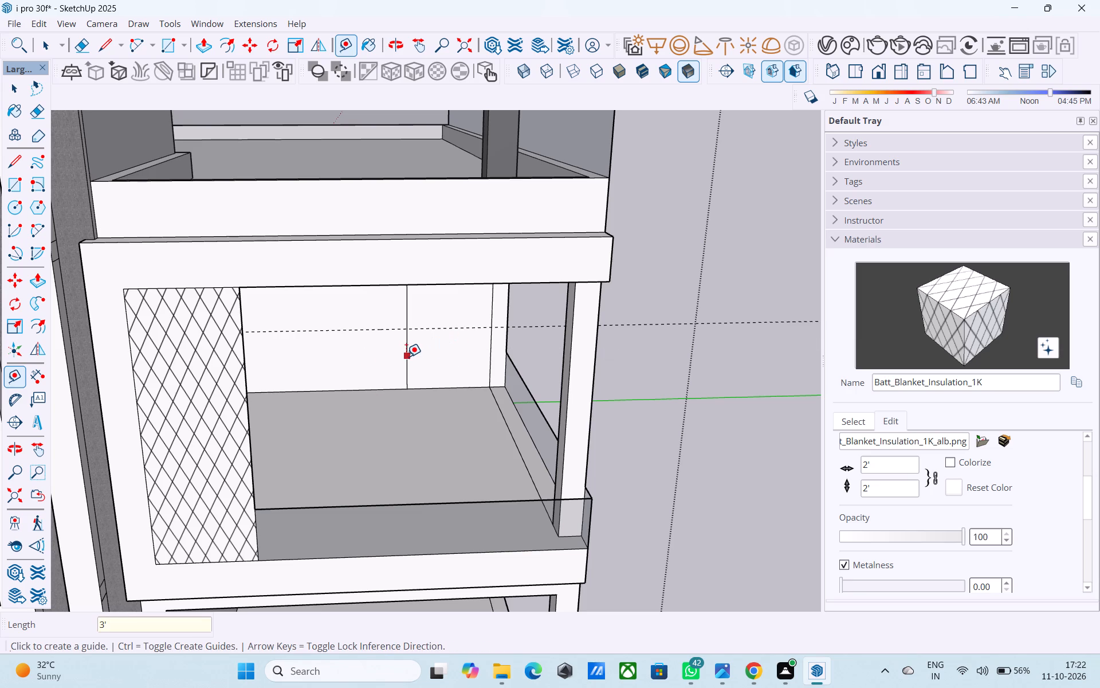
{"action": "left_click", "coordinate": [406, 357]}
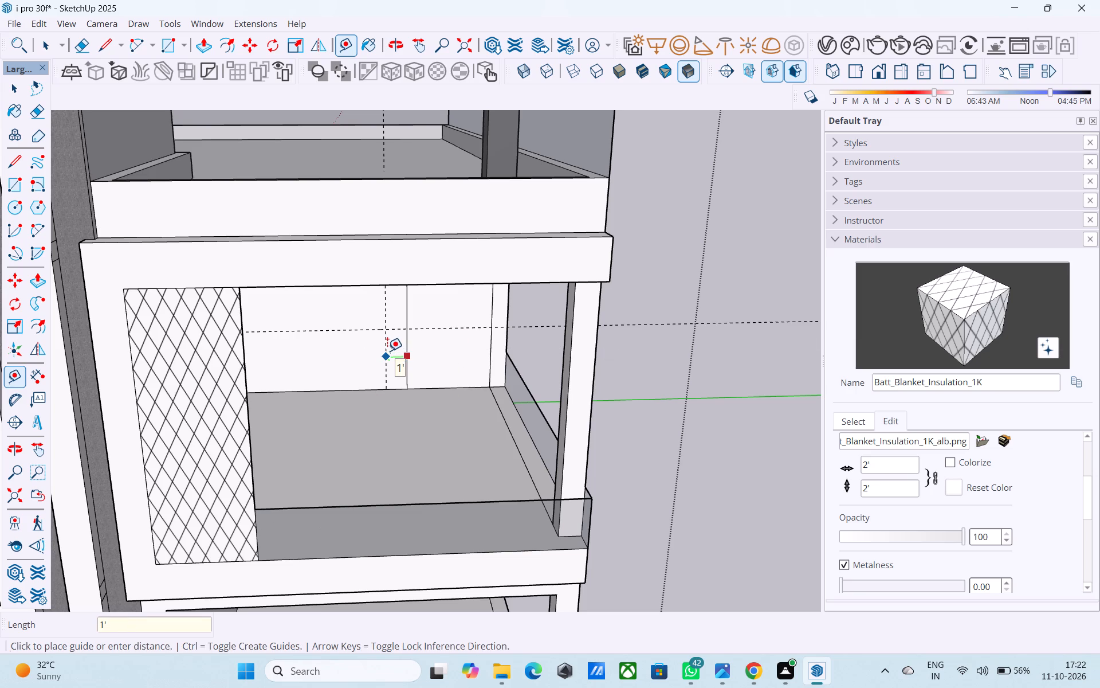
{"action": "type", "text": "2'"}
{"action": "key", "text": "Return"}
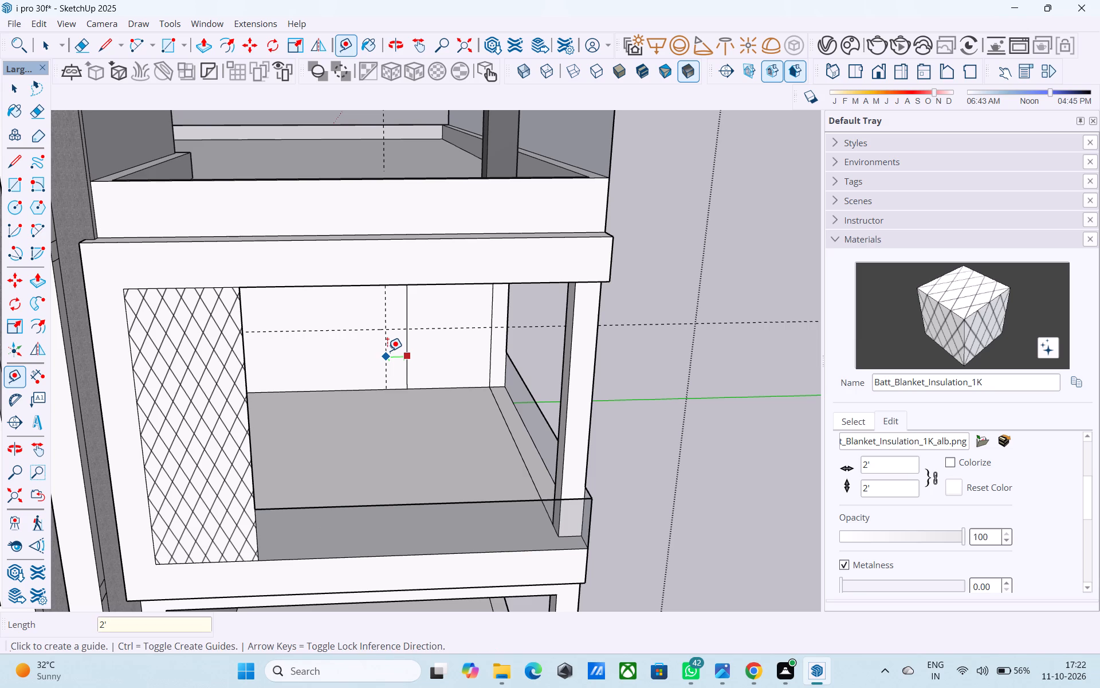
Draw a 4' by 4' window square on the first-floor wall from the guide intersection, away from the door.
{"action": "scroll", "coordinate": [375, 298], "scroll_direction": "down", "scroll_amount": 4}
{"action": "middle_click_drag", "start_coordinate": [379, 366], "coordinate": [346, 256]}
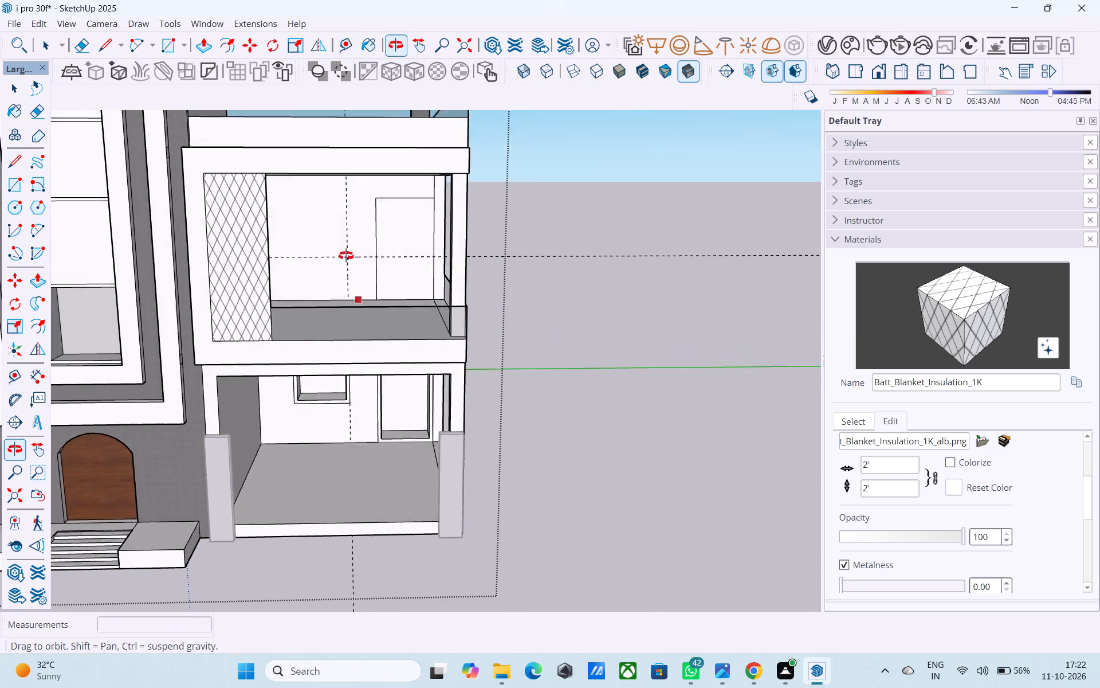
{"action": "middle_click_drag", "start_coordinate": [346, 256], "coordinate": [374, 290]}
{"action": "scroll", "coordinate": [376, 294], "scroll_direction": "up", "scroll_amount": 4}
{"action": "key", "text": "r"}
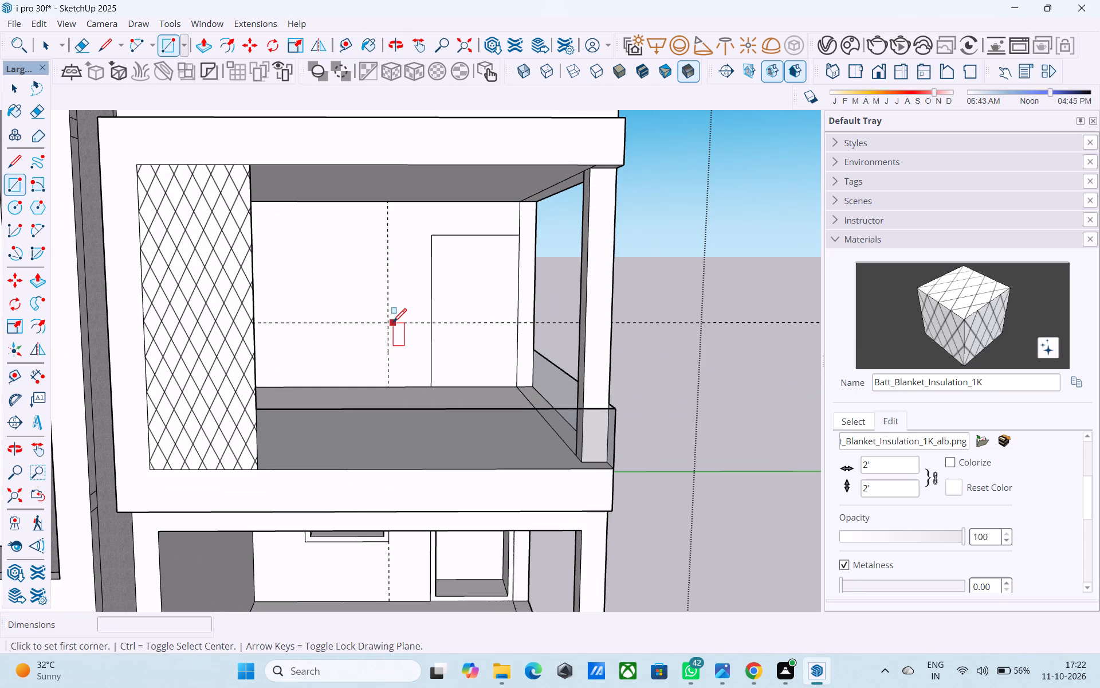
{"action": "left_click", "coordinate": [387, 325]}
{"action": "type", "text": "4',4'"}
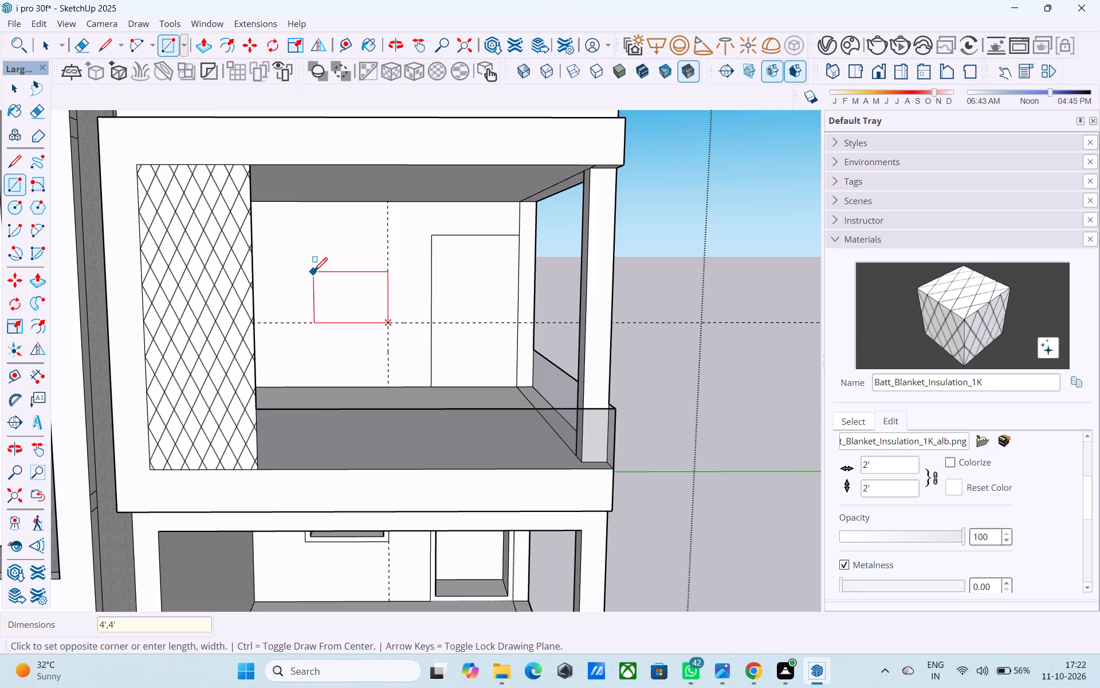
{"action": "key", "text": "Return"}
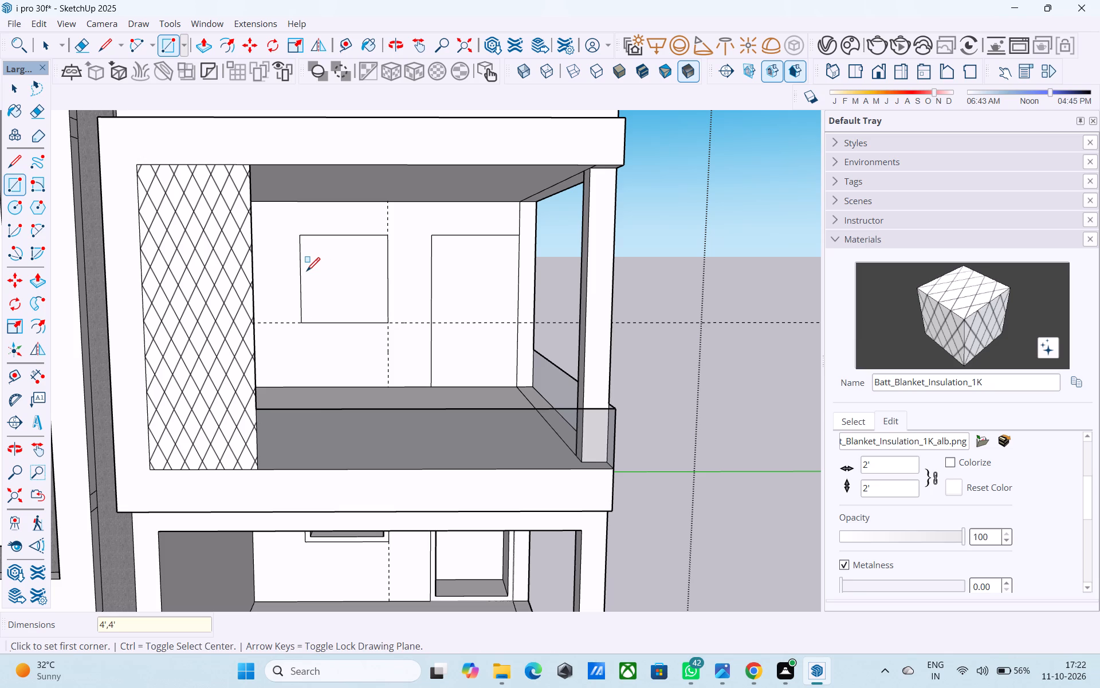
Offset the first-floor window square inward by 3" to outline its frame.
{"action": "key", "text": "space"}
{"action": "left_click", "coordinate": [319, 282]}
{"action": "key", "text": "f"}
{"action": "left_click", "coordinate": [319, 282]}
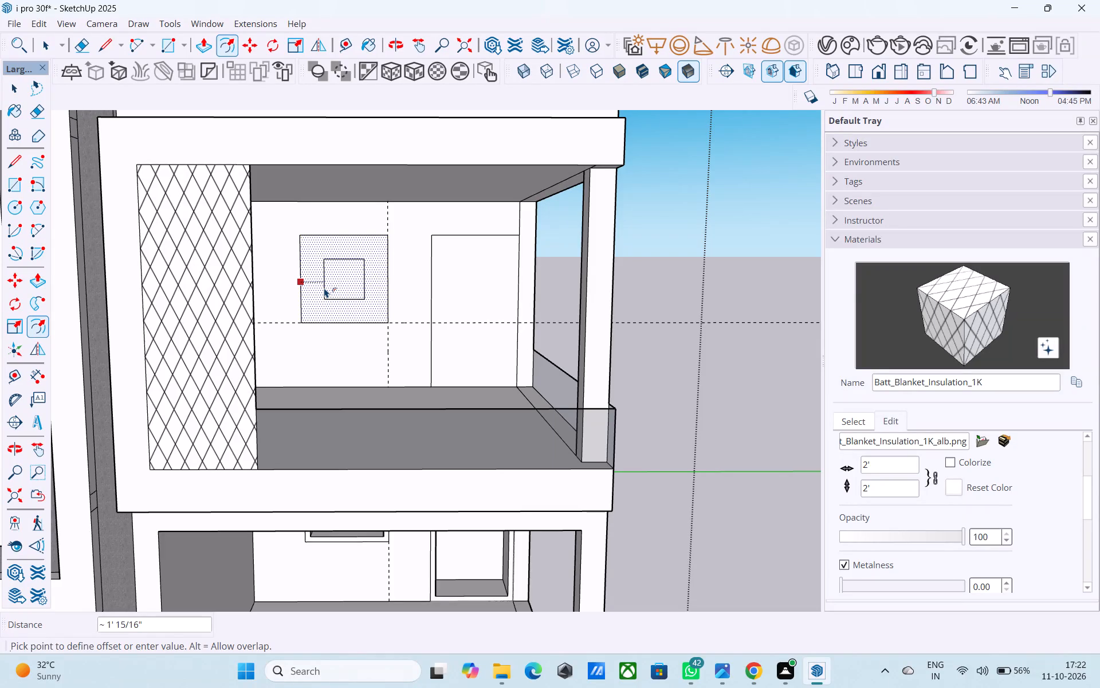
{"action": "key", "text": "3"}
{"action": "key", "text": "shift+quotedbl"}
{"action": "key", "text": "Return"}
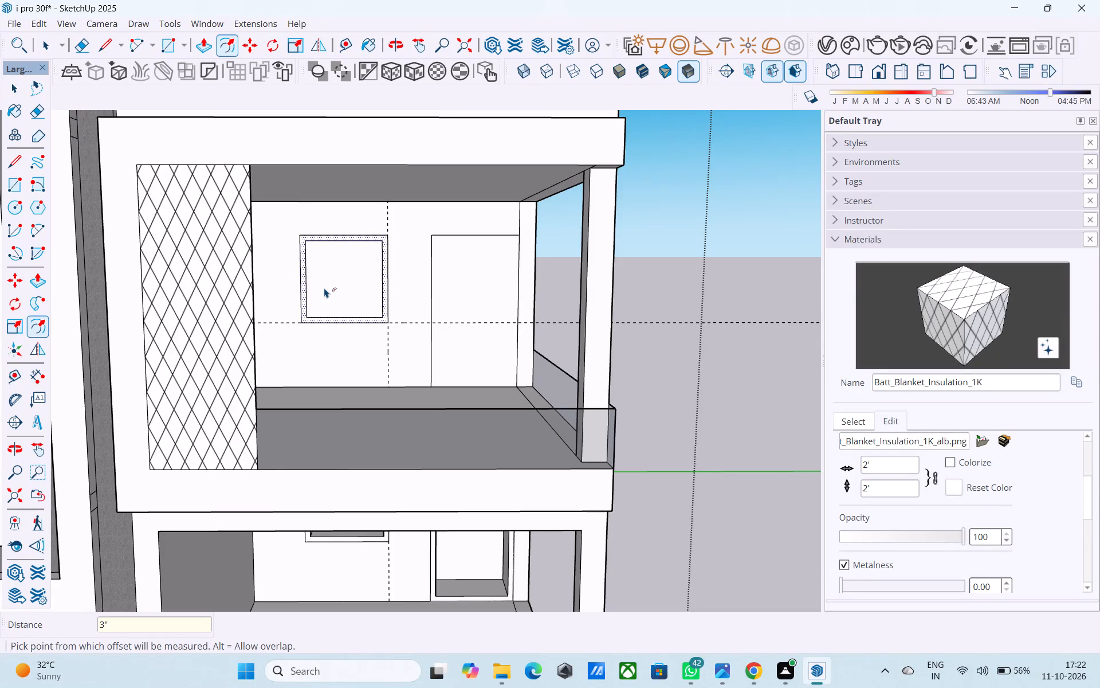
Push/Pull the first-floor window's inner face 2' back into the wall.
{"action": "key", "text": "space"}
{"action": "left_click", "coordinate": [325, 288]}
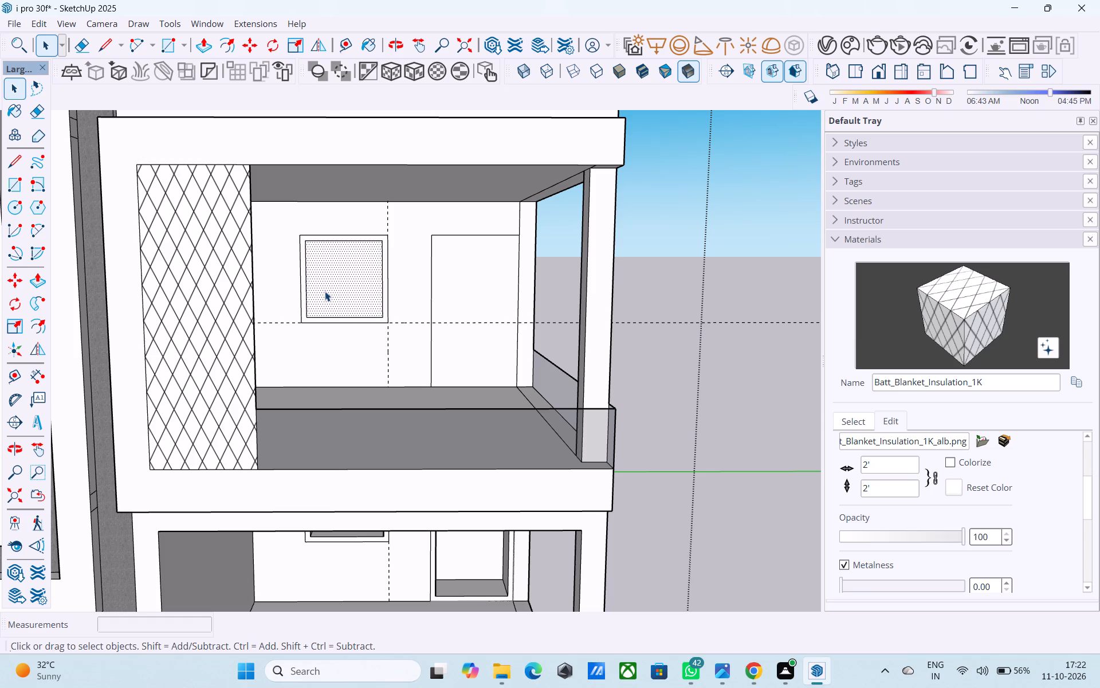
{"action": "key", "text": "p"}
{"action": "left_click", "coordinate": [325, 291]}
{"action": "type", "text": "2'"}
{"action": "key", "text": "Return"}
{"action": "key", "text": "space"}
Offset the first-floor door rectangle inward by 3" to outline its frame.
{"action": "scroll", "coordinate": [344, 341], "scroll_direction": "down", "scroll_amount": 3}
{"action": "middle_click_drag", "start_coordinate": [369, 507], "coordinate": [364, 435]}
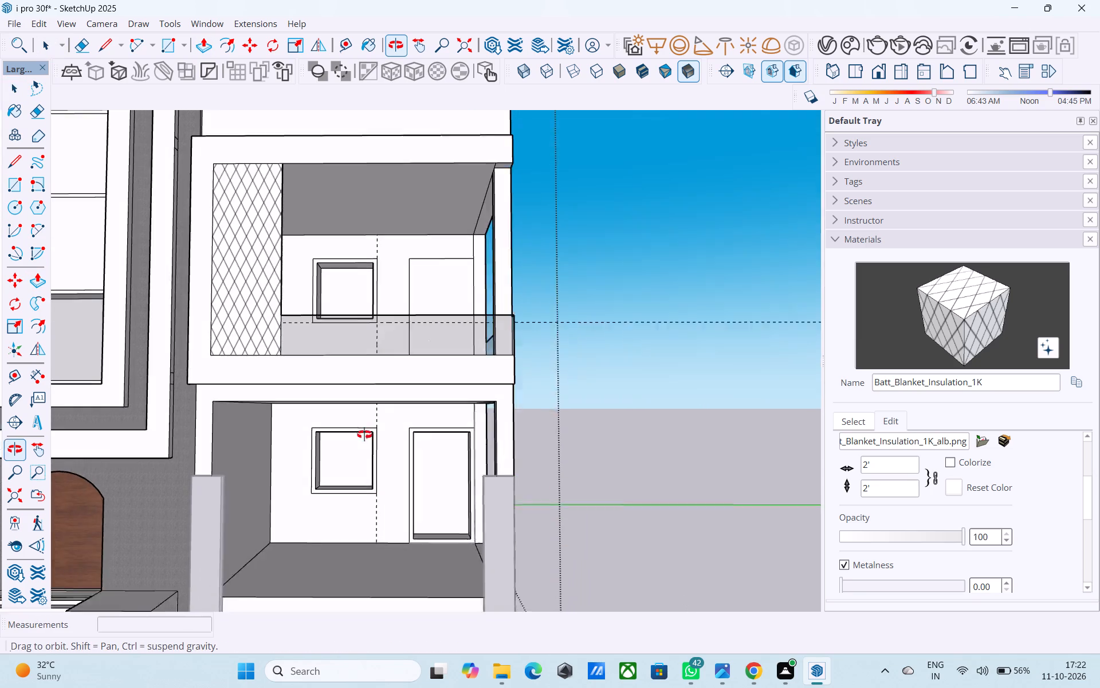
{"action": "middle_click_drag", "start_coordinate": [364, 435], "coordinate": [382, 482]}
{"action": "left_click", "coordinate": [444, 306]}
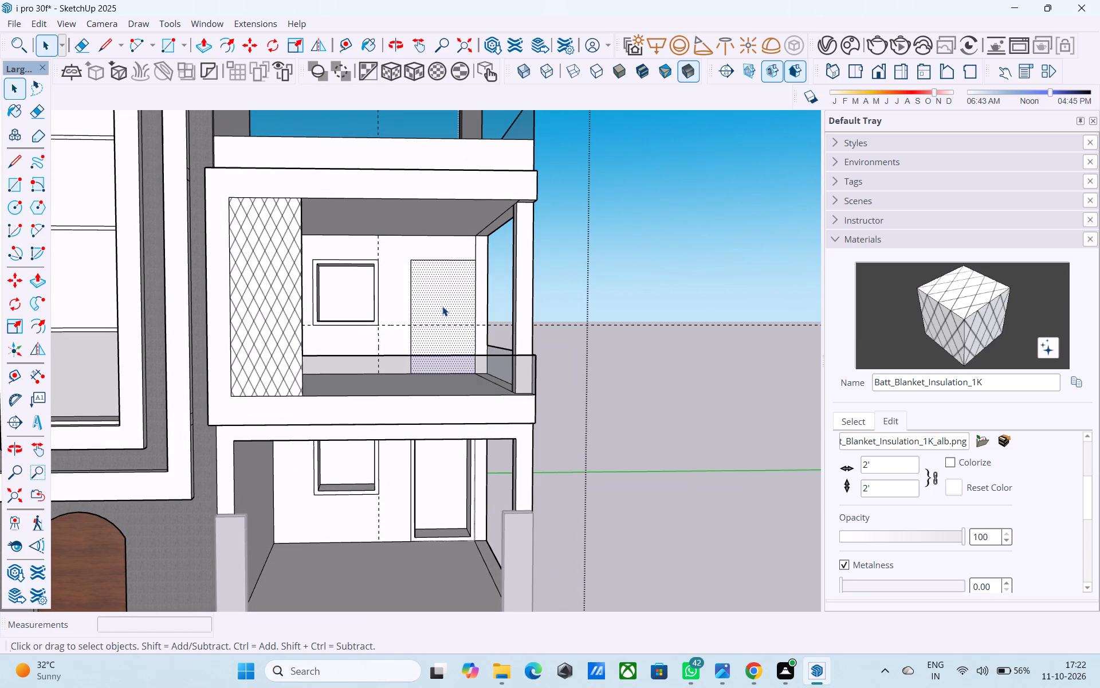
{"action": "key", "text": "f"}
{"action": "left_click", "coordinate": [442, 306]}
{"action": "type", "text": "3\""}
{"action": "key", "text": "Return"}
{"action": "key", "text": "space"}
{"action": "left_click_drag", "start_coordinate": [466, 323], "coordinate": [490, 356]}
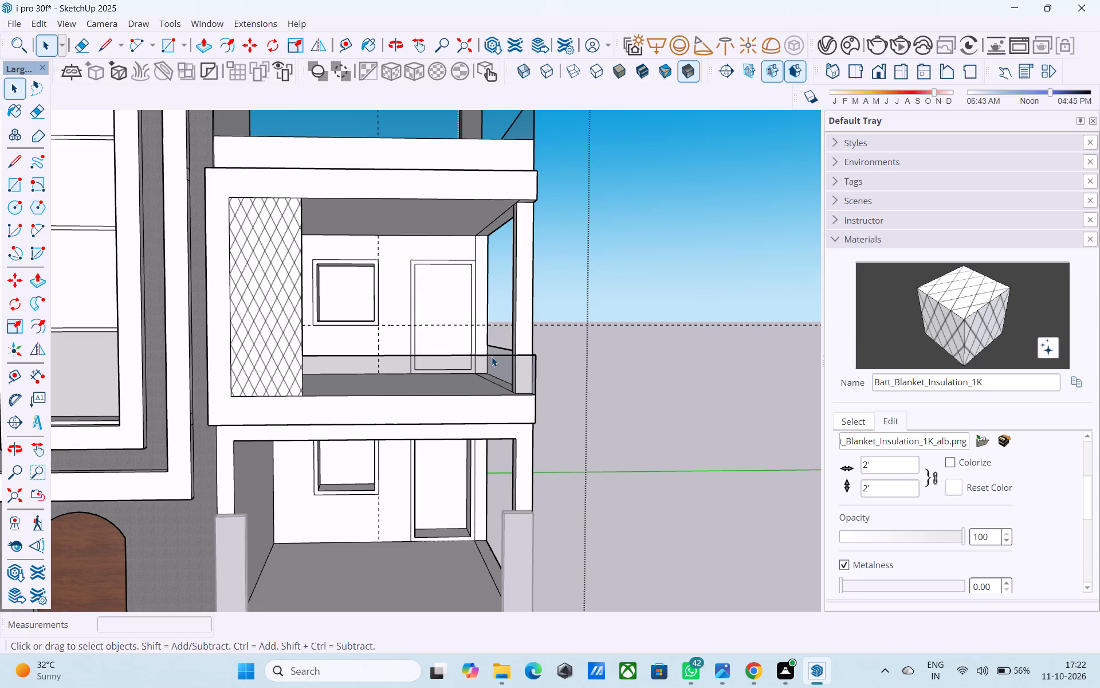
Push/Pull the first-floor door's inner face 2' back into the wall.
{"action": "left_click", "coordinate": [452, 322]}
{"action": "key", "text": "p"}
{"action": "left_click", "coordinate": [452, 322]}
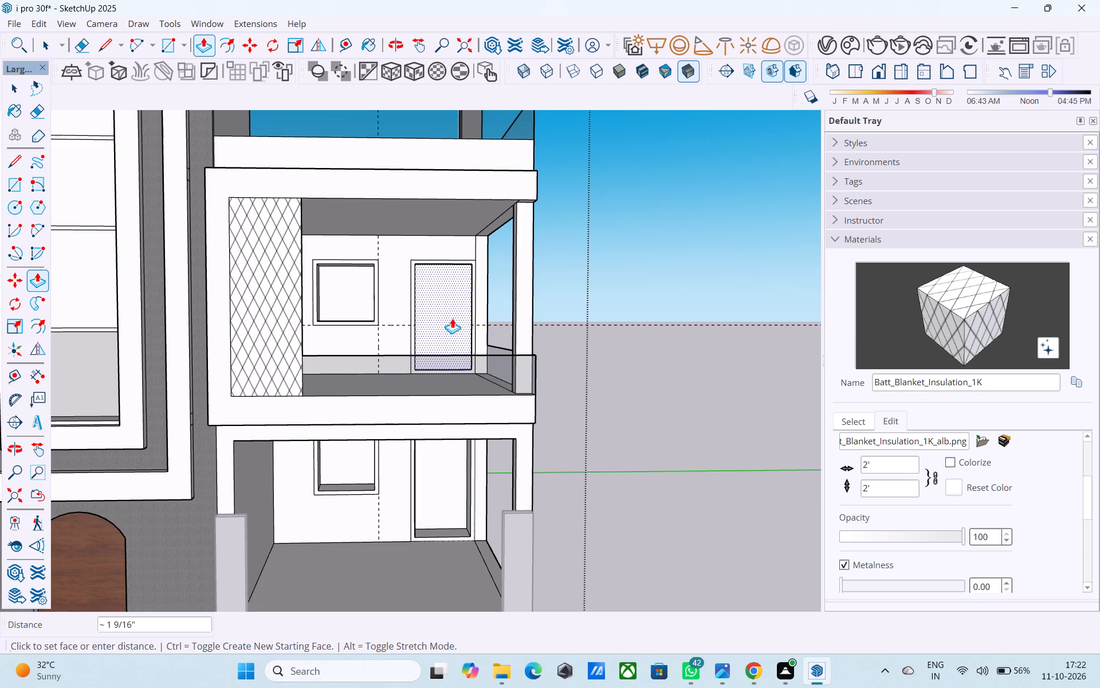
{"action": "type", "text": "2'"}
{"action": "key", "text": "Return"}
{"action": "key", "text": "space"}
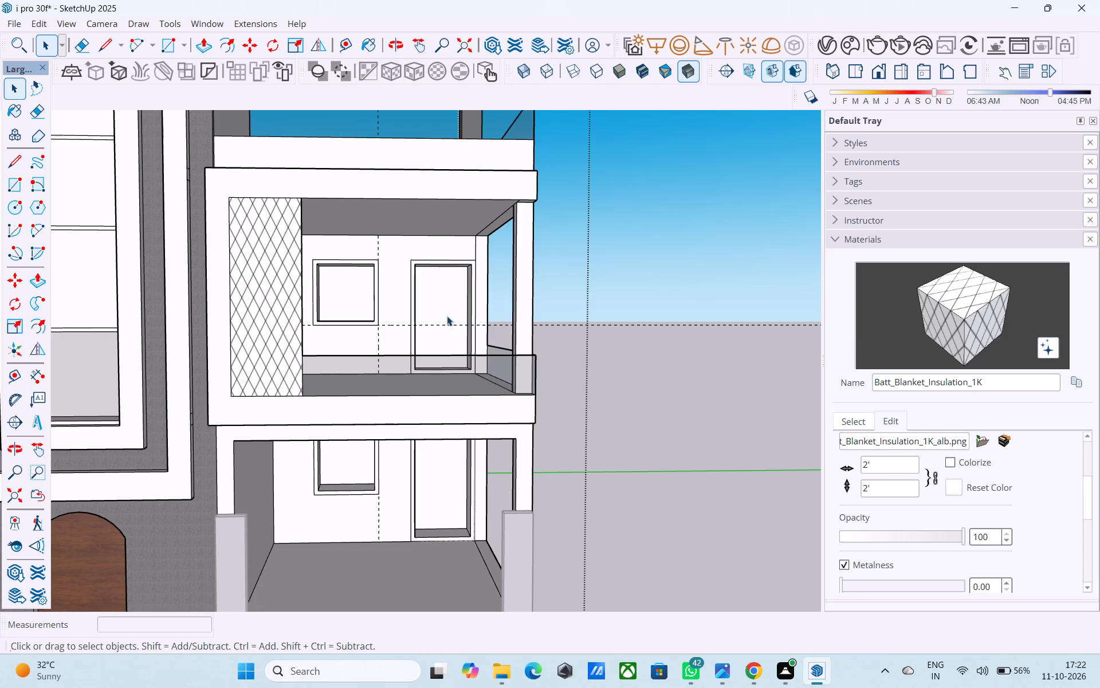
Erase the horizontal and vertical guides beside the first-floor window.
{"action": "key", "text": "e"}
{"action": "left_click_drag", "start_coordinate": [398, 319], "coordinate": [394, 337]}
{"action": "left_click_drag", "start_coordinate": [386, 340], "coordinate": [363, 345]}
{"action": "scroll", "coordinate": [364, 346], "scroll_direction": "down", "scroll_amount": 7}
{"action": "key", "text": "space"}
Examine the whole building from the front and side, checking the doors and windows on both floors.
{"action": "middle_click_drag", "start_coordinate": [406, 363], "coordinate": [308, 395]}
{"action": "scroll", "coordinate": [406, 365], "scroll_direction": "down", "scroll_amount": 1}
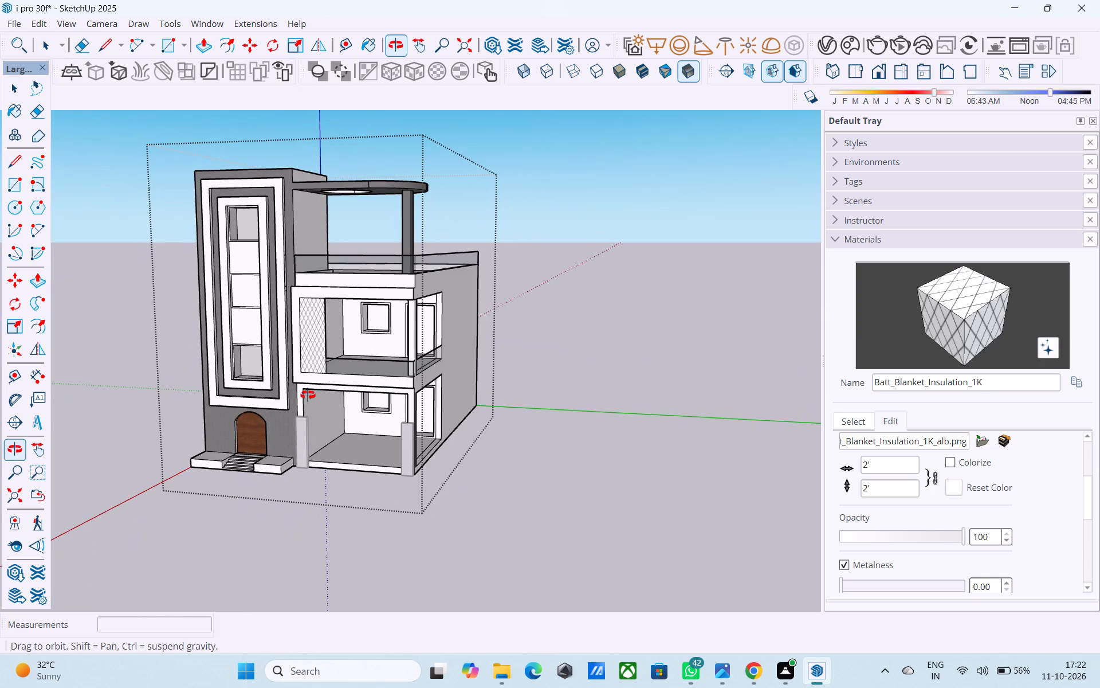
{"action": "middle_click_drag", "start_coordinate": [308, 395], "coordinate": [307, 395]}
{"action": "middle_click_drag", "start_coordinate": [344, 409], "coordinate": [336, 401]}
{"action": "scroll", "coordinate": [336, 400], "scroll_direction": "up", "scroll_amount": 6}
{"action": "middle_click_drag", "start_coordinate": [379, 401], "coordinate": [476, 400]}
{"action": "scroll", "coordinate": [476, 400], "scroll_direction": "down", "scroll_amount": 1}
{"action": "scroll", "coordinate": [472, 398], "scroll_direction": "up", "scroll_amount": 1}
{"action": "scroll", "coordinate": [467, 397], "scroll_direction": "down", "scroll_amount": 7}
{"action": "middle_click_drag", "start_coordinate": [451, 401], "coordinate": [399, 353]}
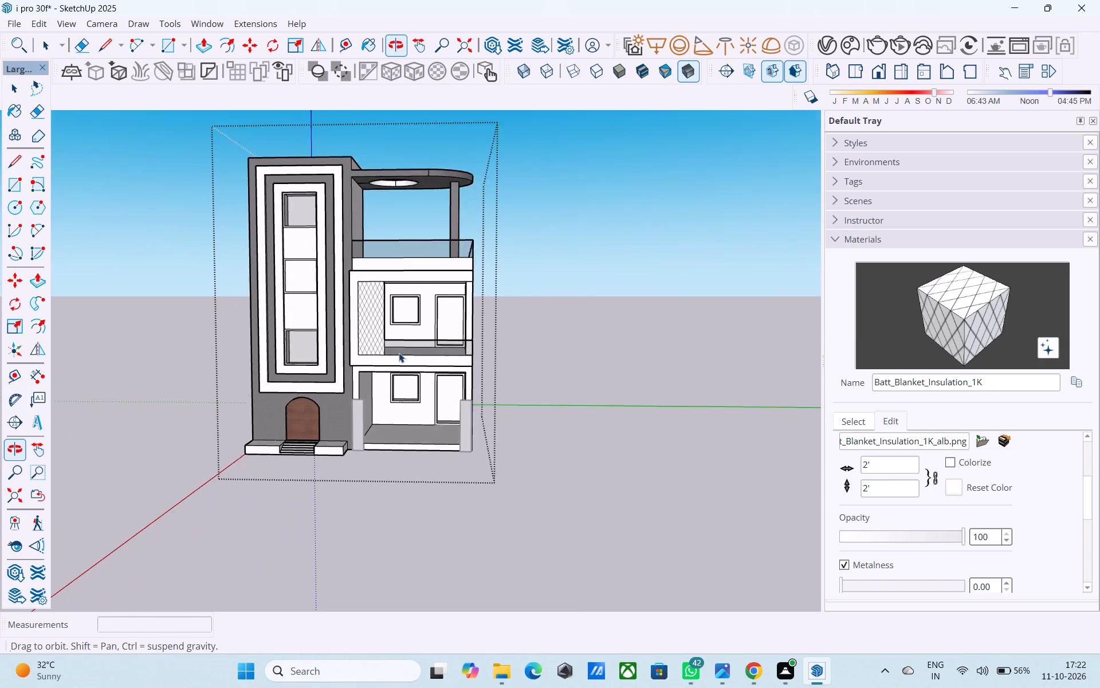
{"action": "middle_click_drag", "start_coordinate": [399, 353], "coordinate": [403, 369]}
{"action": "scroll", "coordinate": [396, 328], "scroll_direction": "up", "scroll_amount": 5}
{"action": "scroll", "coordinate": [393, 300], "scroll_direction": "down", "scroll_amount": 3}
{"action": "middle_click_drag", "start_coordinate": [401, 307], "coordinate": [365, 355], "text": "shift"}
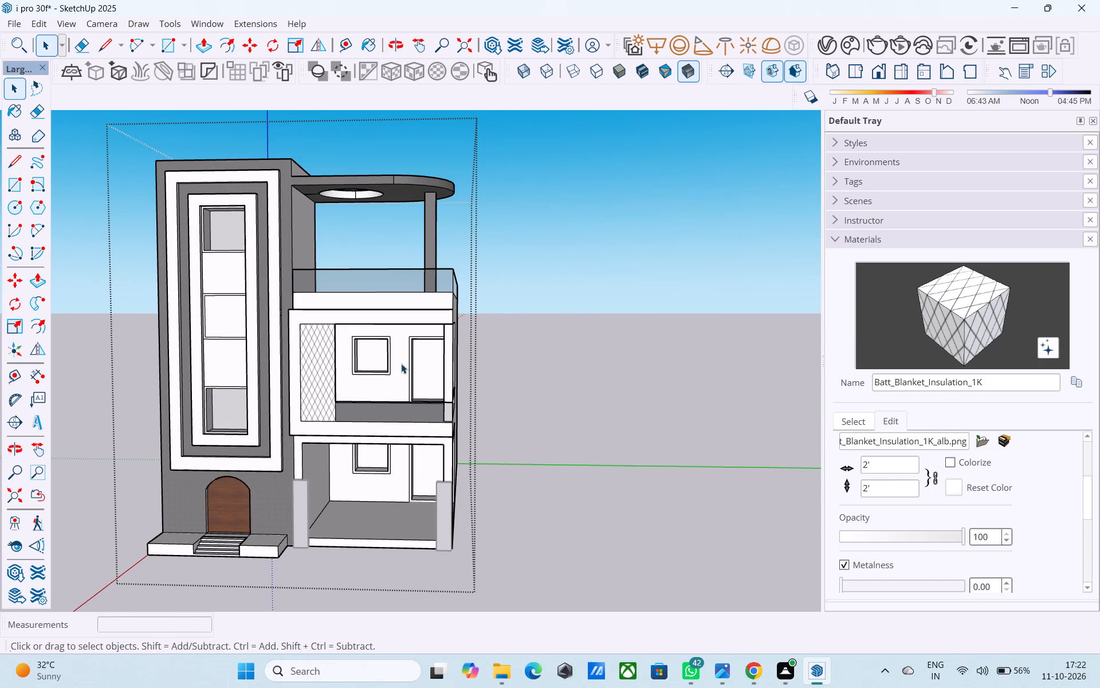
{"action": "middle_click", "coordinate": [463, 413]}
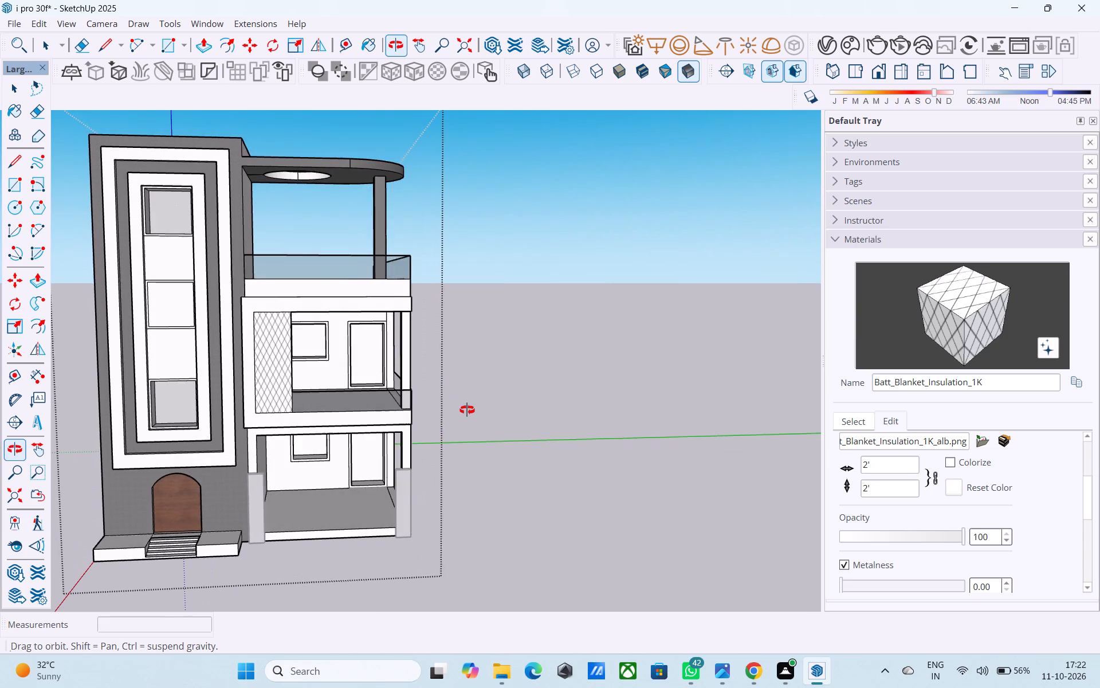
{"action": "middle_click_drag", "start_coordinate": [469, 411], "coordinate": [462, 423], "text": "shift"}
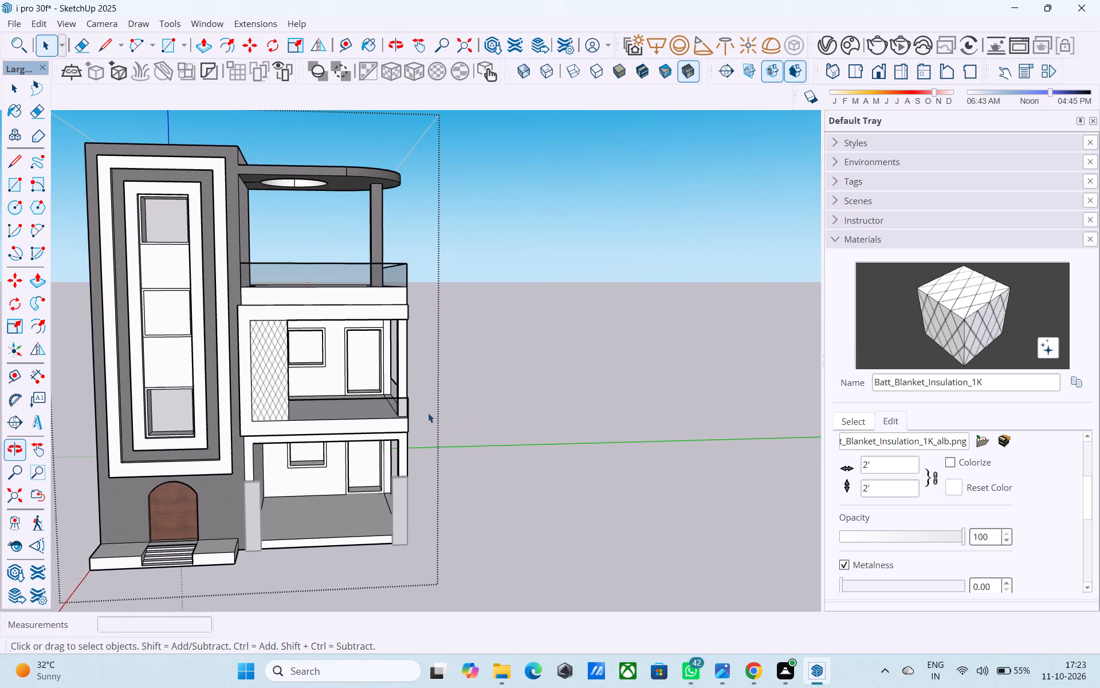
{"action": "scroll", "coordinate": [418, 412], "scroll_direction": "down", "scroll_amount": 4}
{"action": "middle_click_drag", "start_coordinate": [414, 416], "coordinate": [418, 389], "text": "shift"}
{"action": "middle_click_drag", "start_coordinate": [390, 412], "coordinate": [403, 417], "text": "shift"}
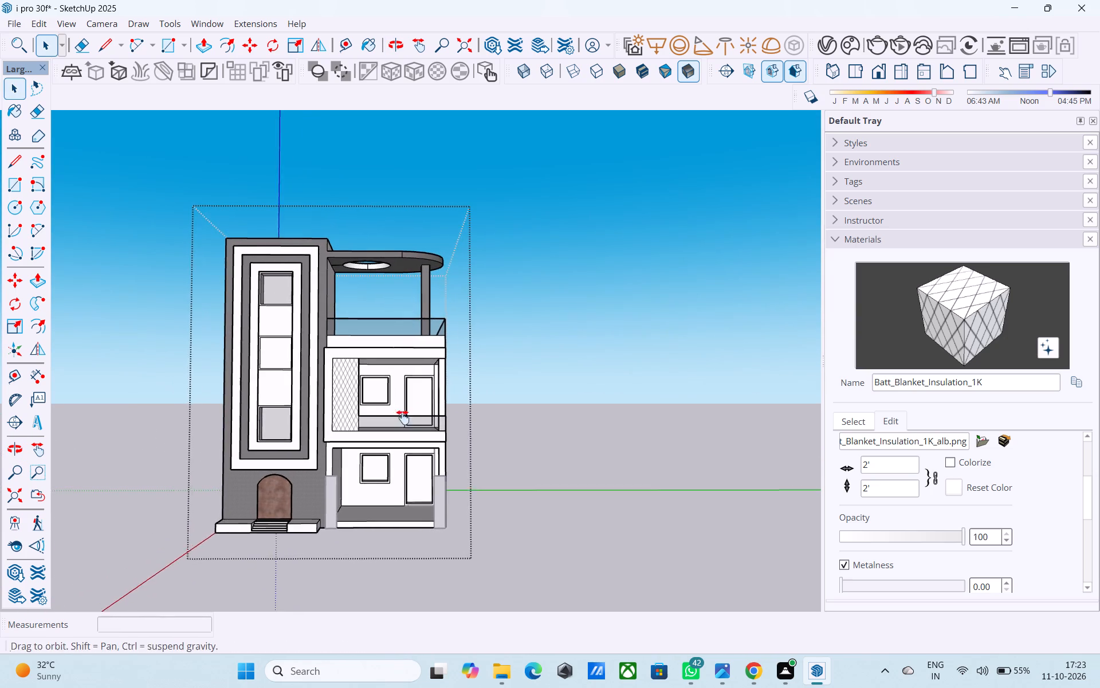
{"action": "middle_click_drag", "start_coordinate": [403, 417], "coordinate": [408, 417], "text": "shift"}
{"action": "middle_click_drag", "start_coordinate": [406, 428], "coordinate": [445, 462]}
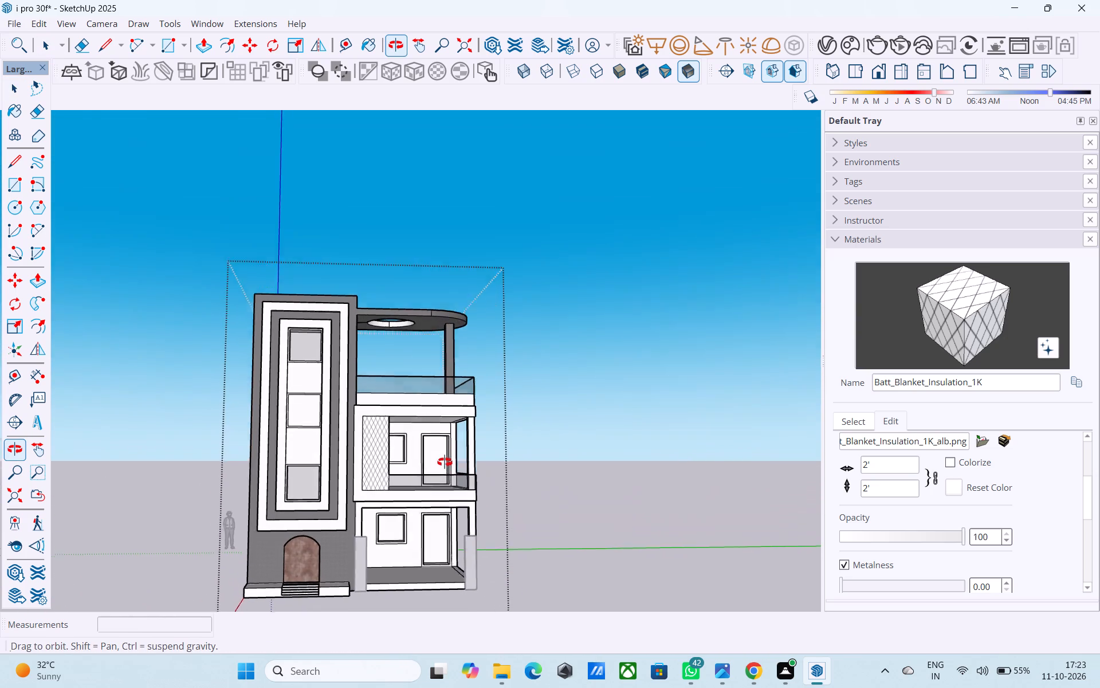
{"action": "middle_click_drag", "start_coordinate": [445, 462], "coordinate": [443, 461]}
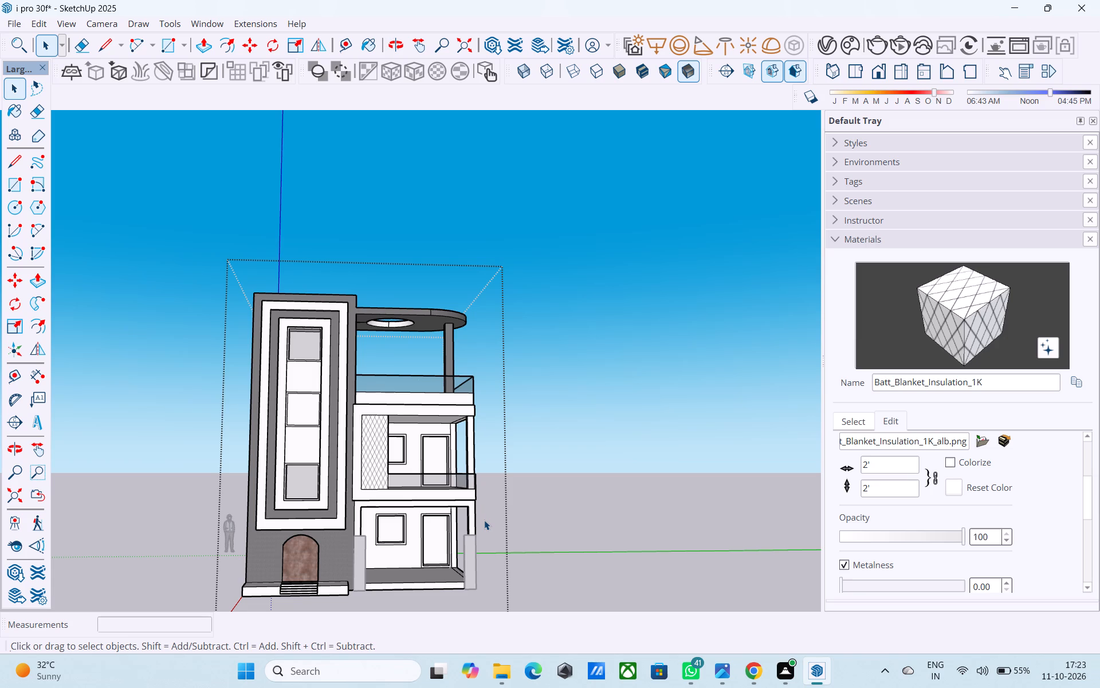
{"action": "scroll", "coordinate": [484, 525], "scroll_direction": "down", "scroll_amount": 3}
{"action": "middle_click_drag", "start_coordinate": [469, 515], "coordinate": [442, 561]}
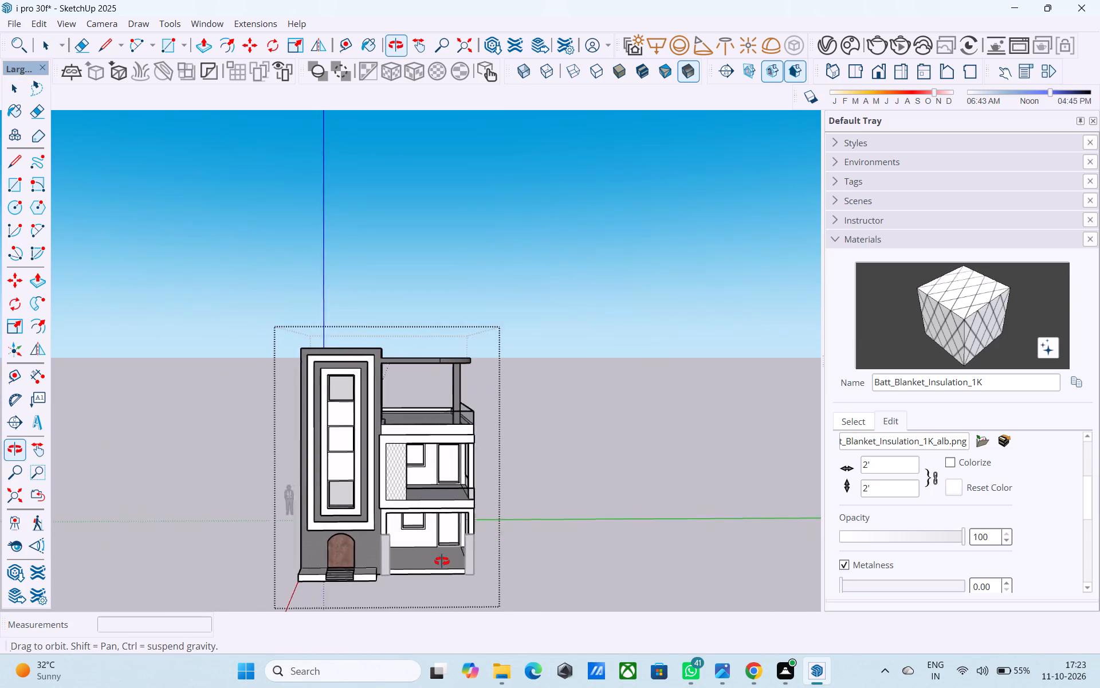
{"action": "middle_click_drag", "start_coordinate": [442, 561], "coordinate": [396, 543]}
{"action": "scroll", "coordinate": [403, 515], "scroll_direction": "up", "scroll_amount": 4}
{"action": "middle_click_drag", "start_coordinate": [488, 449], "coordinate": [264, 490]}
{"action": "scroll", "coordinate": [402, 545], "scroll_direction": "down", "scroll_amount": 3}
{"action": "middle_click_drag", "start_coordinate": [440, 544], "coordinate": [592, 533]}
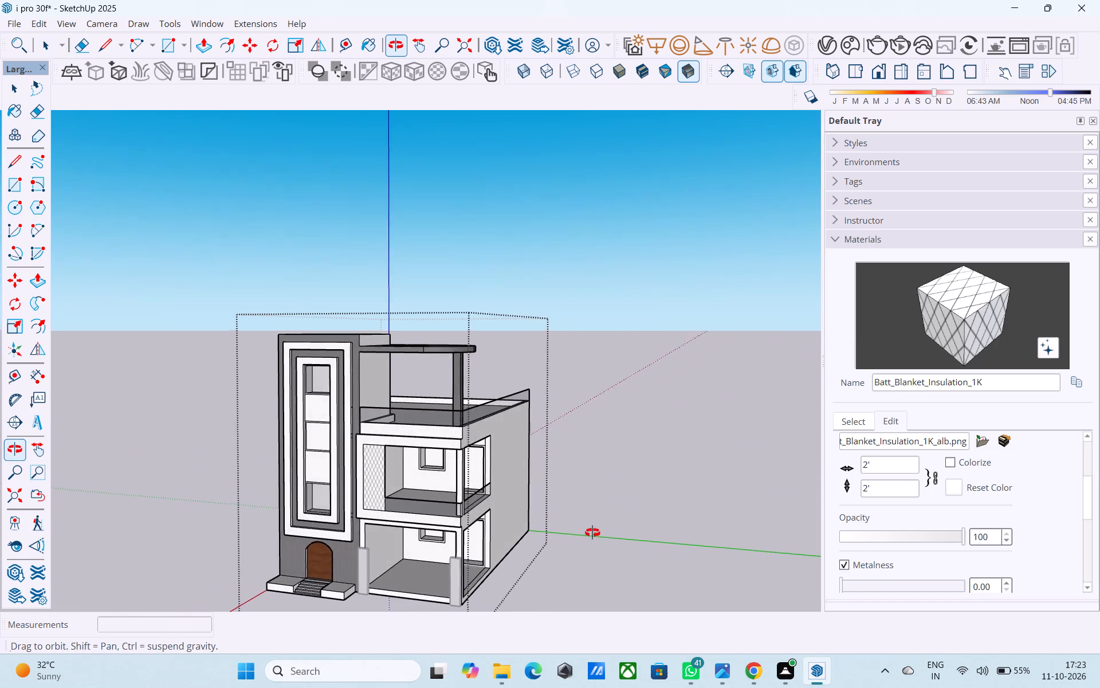
{"action": "middle_click_drag", "start_coordinate": [592, 533], "coordinate": [601, 531]}
{"action": "middle_click_drag", "start_coordinate": [374, 541], "coordinate": [466, 525]}
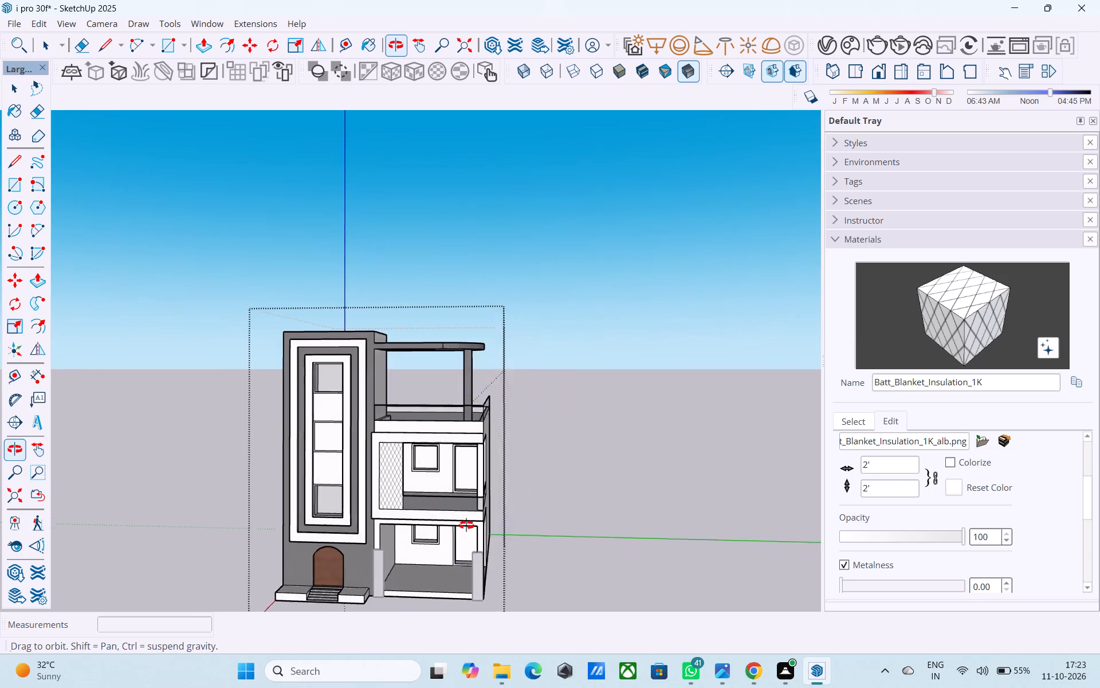
{"action": "middle_click_drag", "start_coordinate": [466, 525], "coordinate": [467, 525]}
{"action": "scroll", "coordinate": [467, 525], "scroll_direction": "up", "scroll_amount": 2}
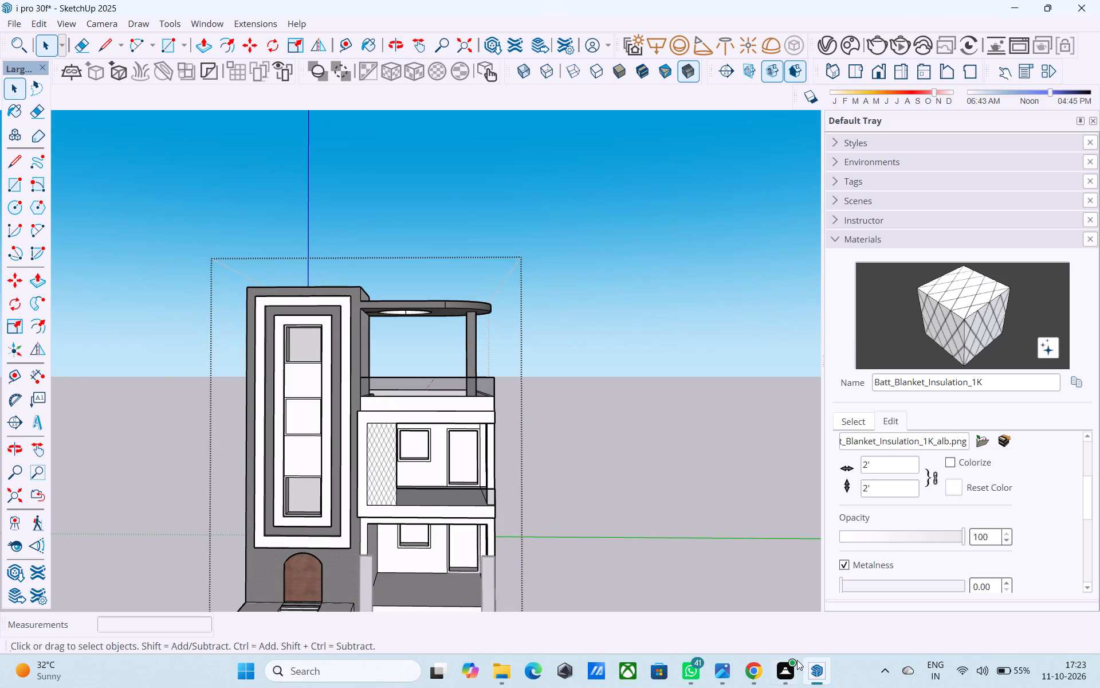
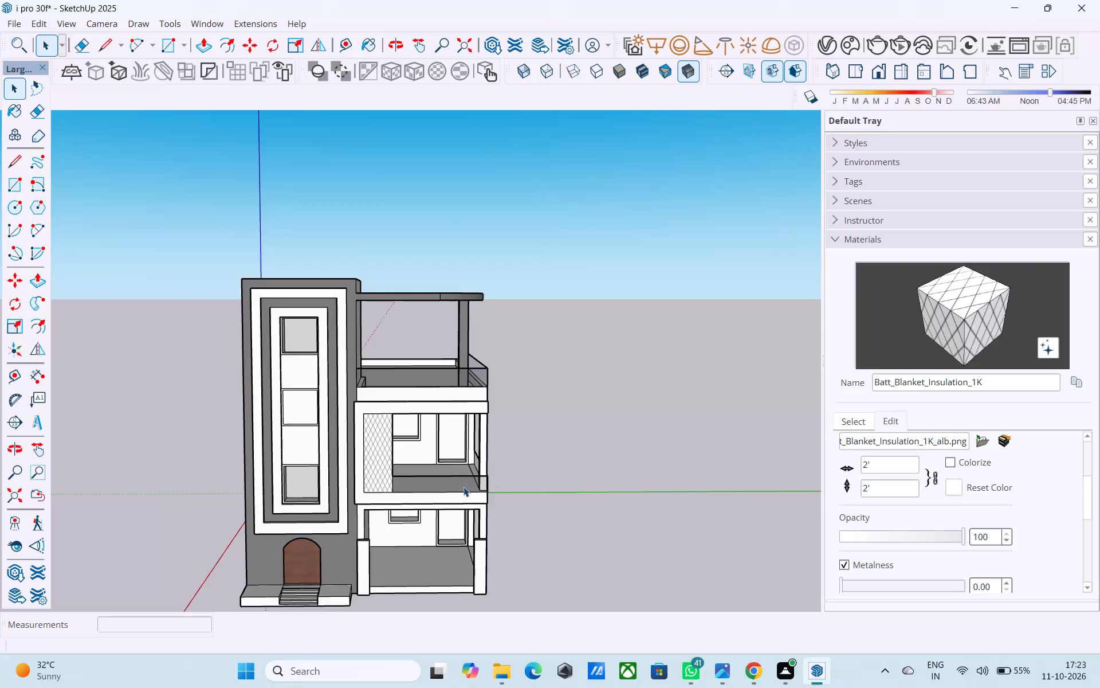
Open the building group for editing and paint the first-floor balcony ceiling with Wood_Veneer_15_1K from the Wood materials.
{"action": "middle_click_drag", "start_coordinate": [463, 487], "coordinate": [417, 378]}
{"action": "scroll", "coordinate": [418, 385], "scroll_direction": "up", "scroll_amount": 4}
{"action": "middle_click_drag", "start_coordinate": [420, 396], "coordinate": [363, 387]}
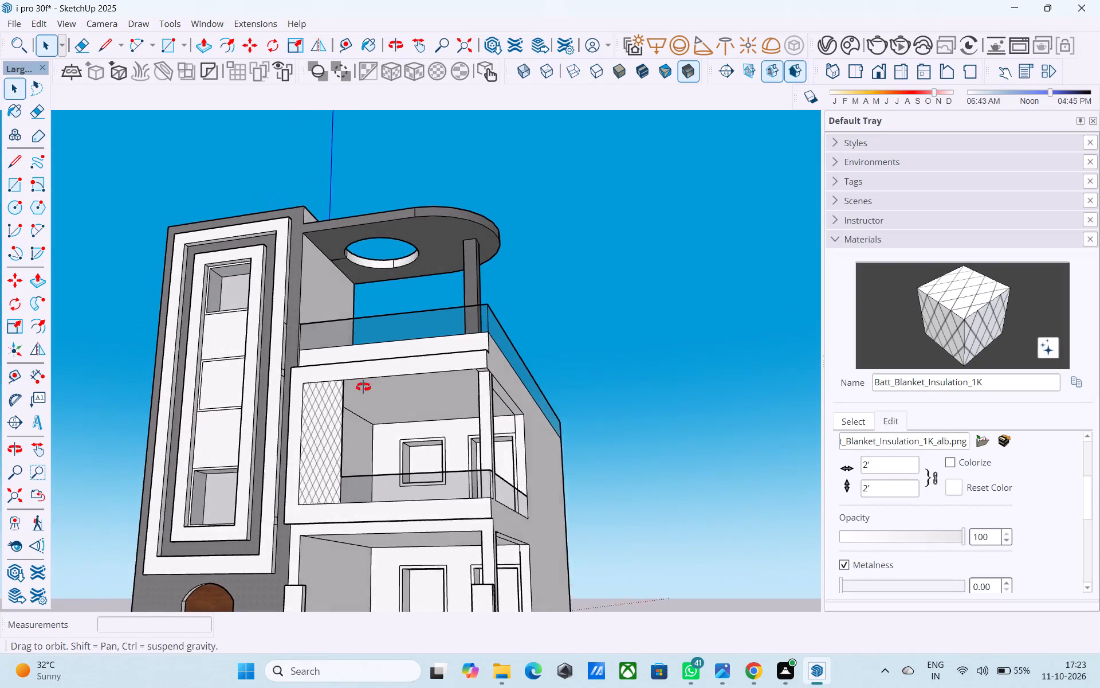
{"action": "middle_click_drag", "start_coordinate": [363, 387], "coordinate": [345, 381]}
{"action": "left_click", "coordinate": [372, 400]}
{"action": "double_click", "coordinate": [469, 433]}
{"action": "left_click", "coordinate": [424, 399]}
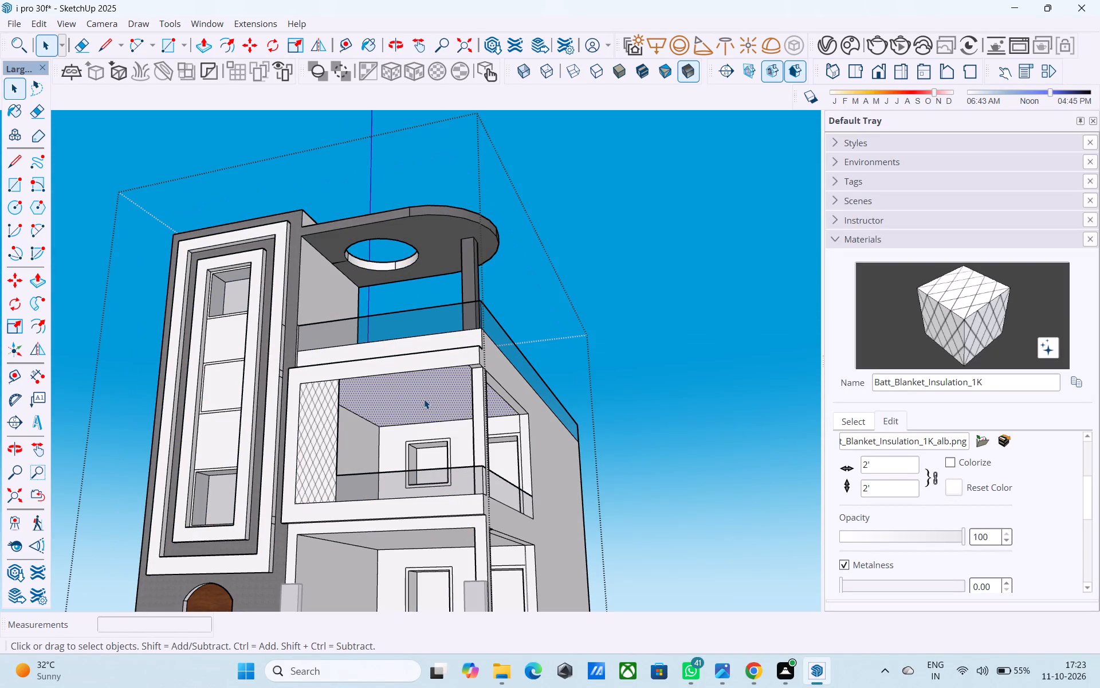
{"action": "scroll", "coordinate": [855, 394], "scroll_direction": "up", "scroll_amount": 1}
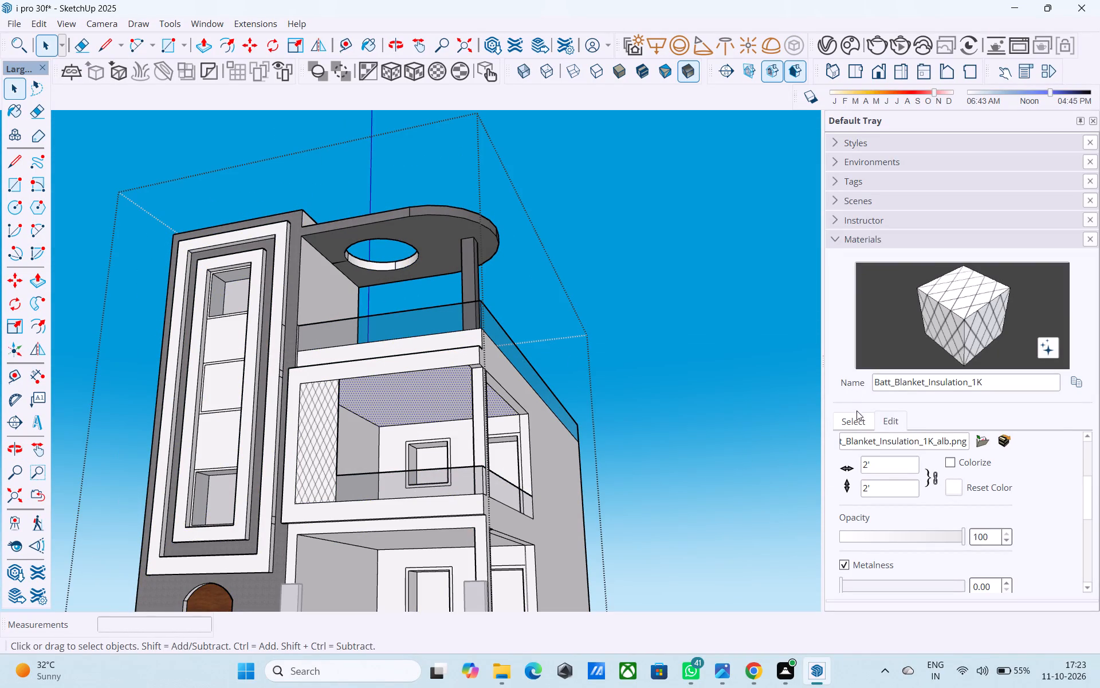
{"action": "left_click", "coordinate": [857, 419]}
{"action": "left_click", "coordinate": [899, 443]}
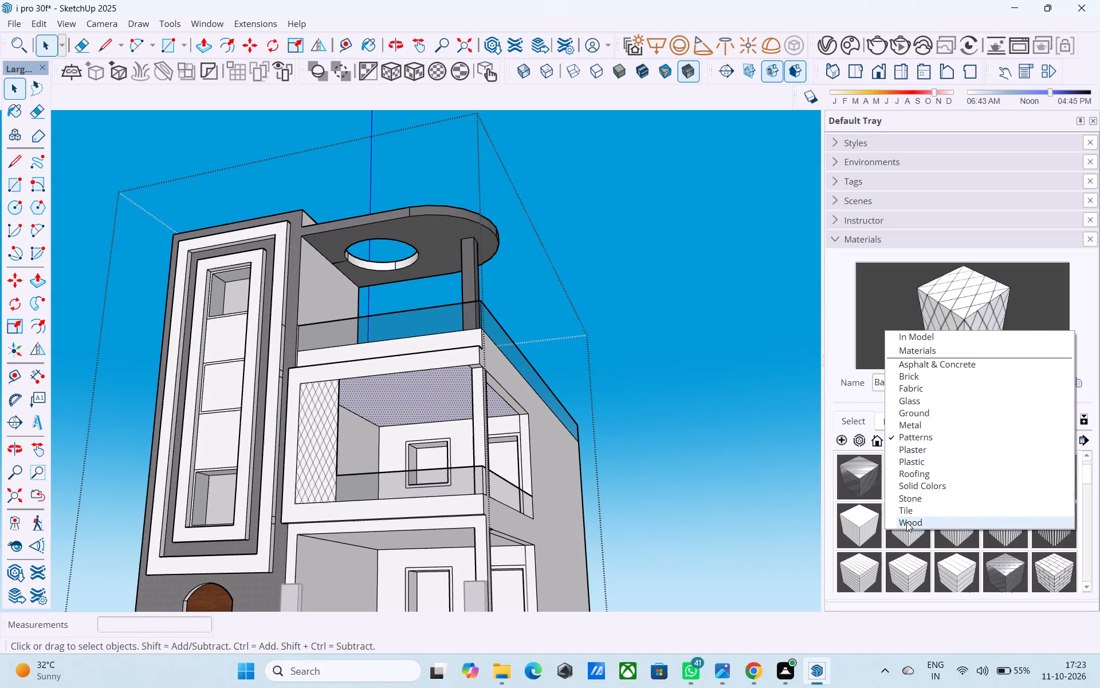
{"action": "left_click", "coordinate": [906, 522]}
{"action": "left_click", "coordinate": [864, 523]}
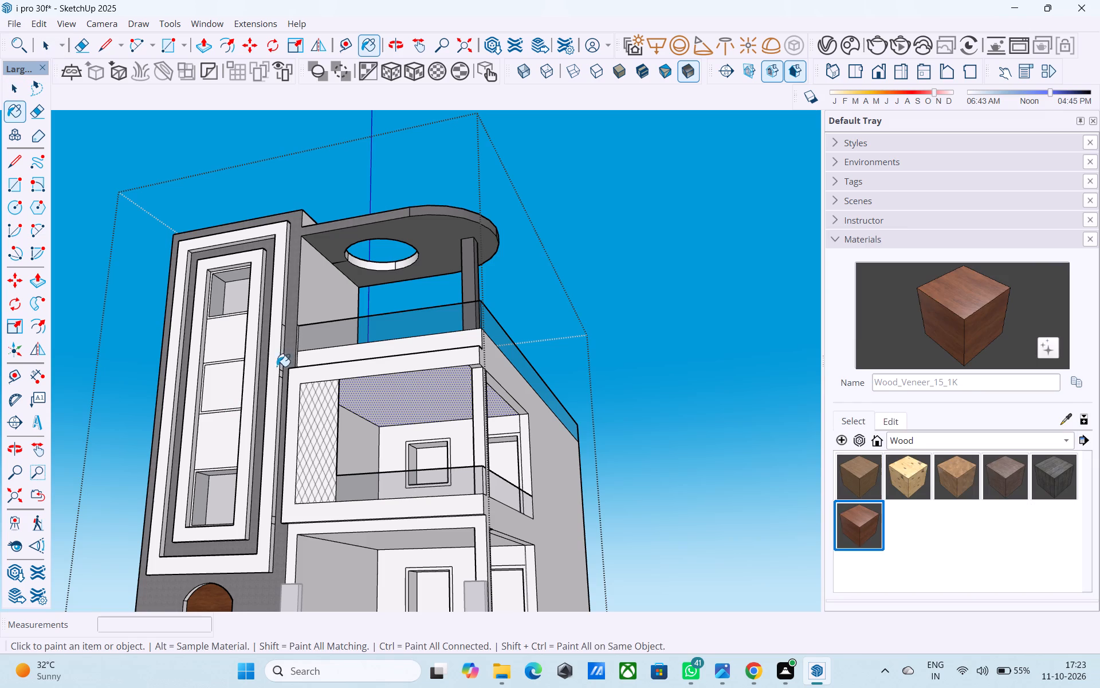
{"action": "left_click", "coordinate": [419, 393]}
Paint the ground-floor porch ceiling and the underside of the curved roof slab with Wood_Veneer_15_1K.
{"action": "scroll", "coordinate": [418, 400], "scroll_direction": "down", "scroll_amount": 5}
{"action": "middle_click_drag", "start_coordinate": [429, 472], "coordinate": [431, 458]}
{"action": "scroll", "coordinate": [412, 491], "scroll_direction": "up", "scroll_amount": 4}
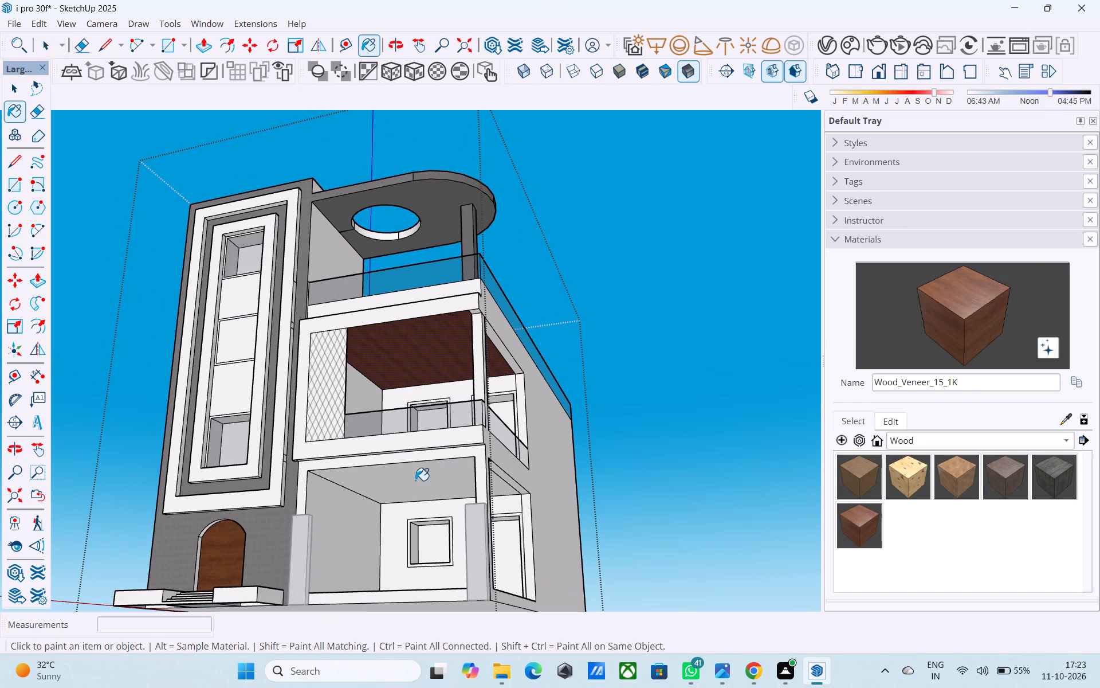
{"action": "left_click", "coordinate": [415, 480]}
{"action": "scroll", "coordinate": [416, 480], "scroll_direction": "down", "scroll_amount": 2}
{"action": "middle_click_drag", "start_coordinate": [417, 478], "coordinate": [426, 497]}
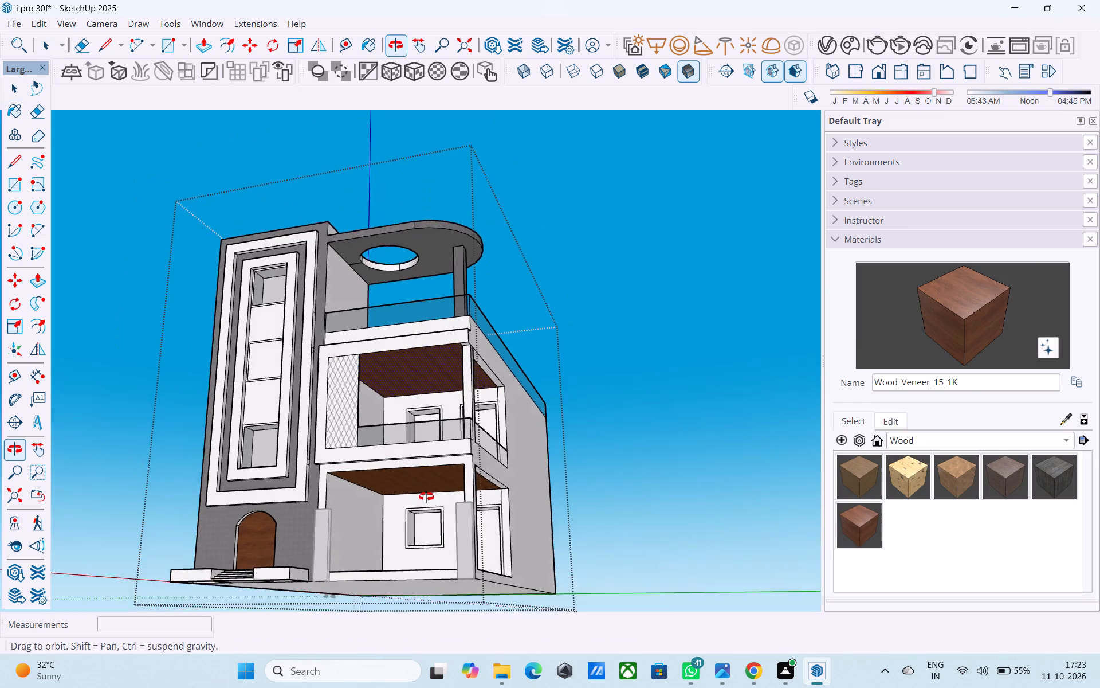
{"action": "middle_click_drag", "start_coordinate": [426, 497], "coordinate": [475, 452]}
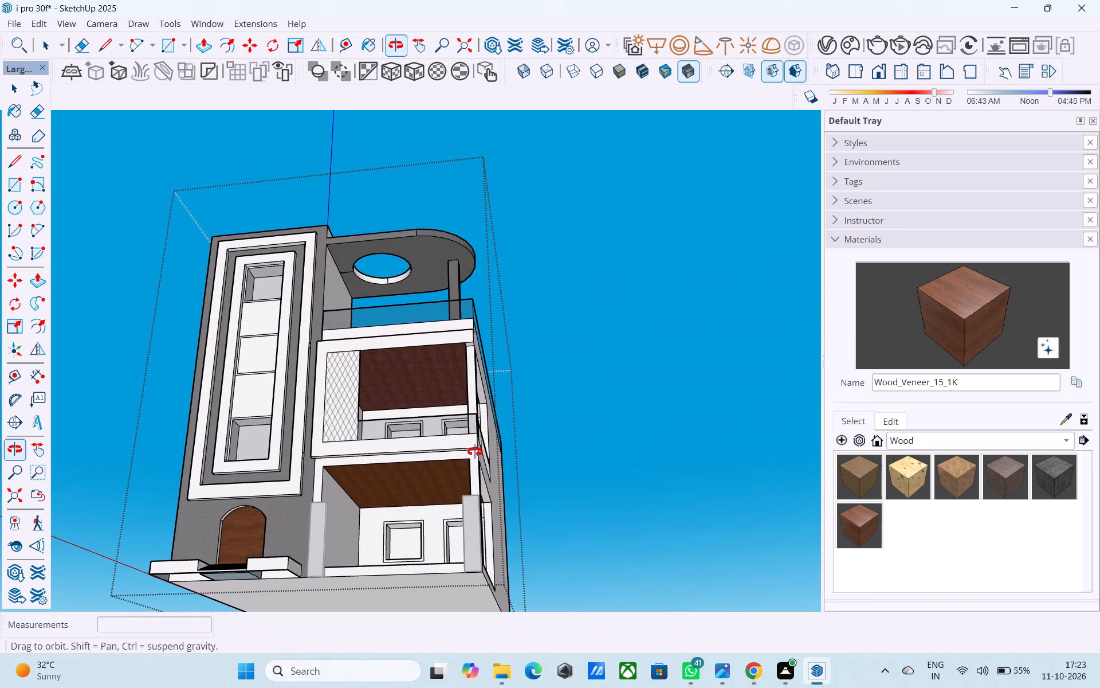
{"action": "middle_click_drag", "start_coordinate": [475, 452], "coordinate": [479, 517]}
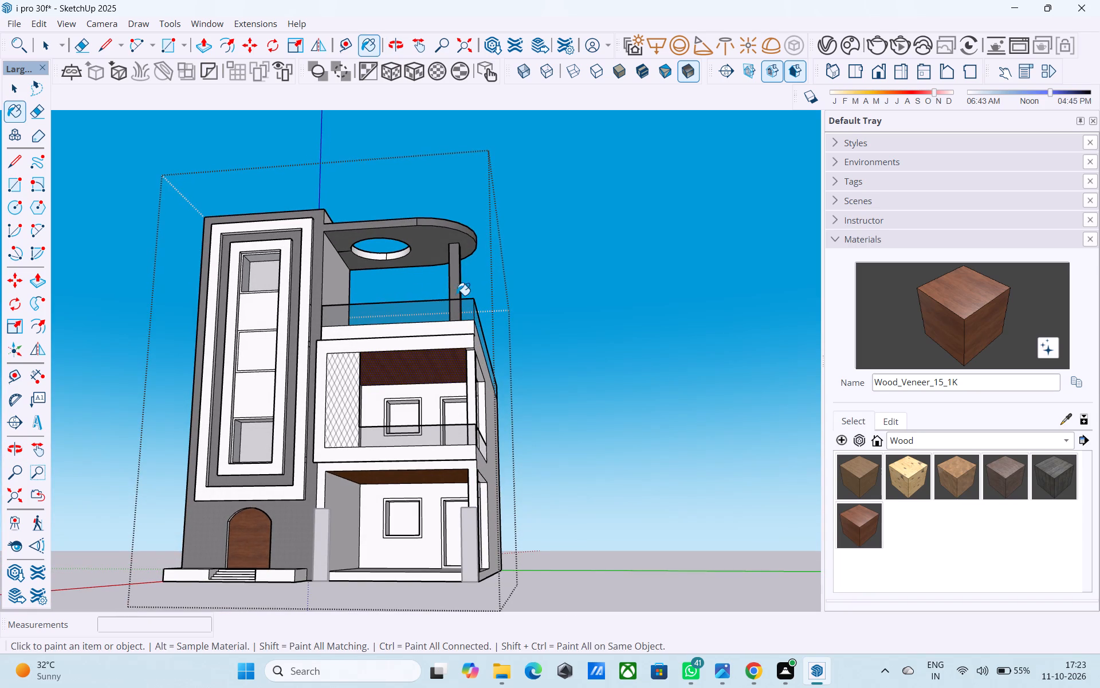
{"action": "left_click", "coordinate": [427, 245]}
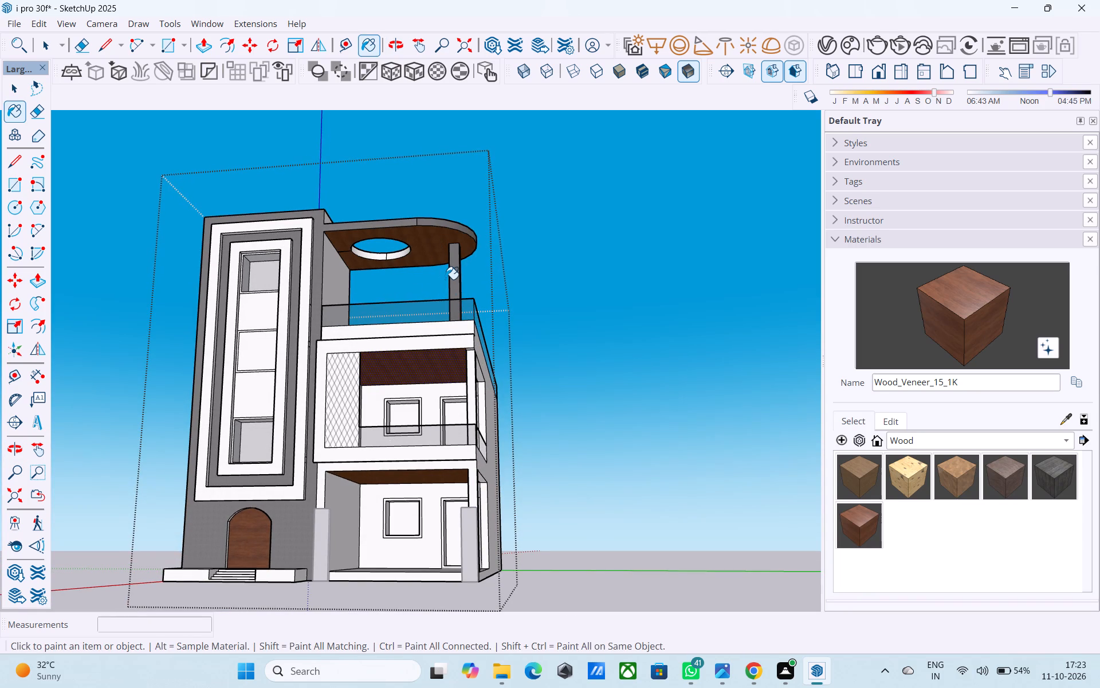
Import the Modern+Gate+1 model from Downloads and place it on the ground beside the building.
{"action": "middle_click_drag", "start_coordinate": [446, 279], "coordinate": [479, 330]}
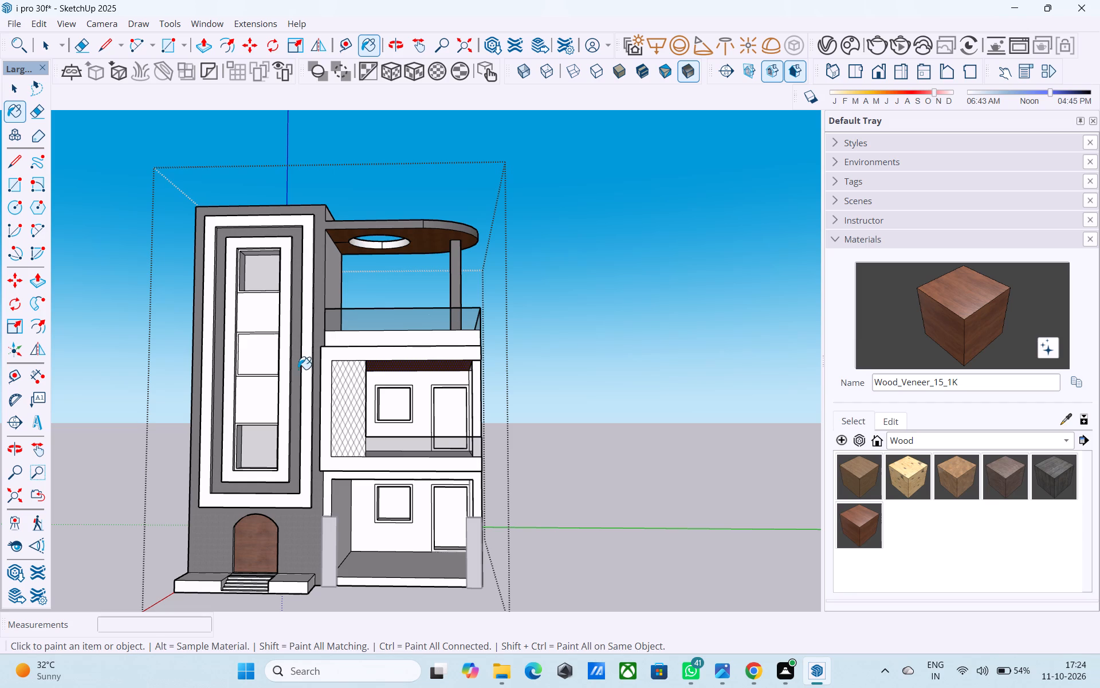
{"action": "middle_click_drag", "start_coordinate": [298, 369], "coordinate": [366, 388]}
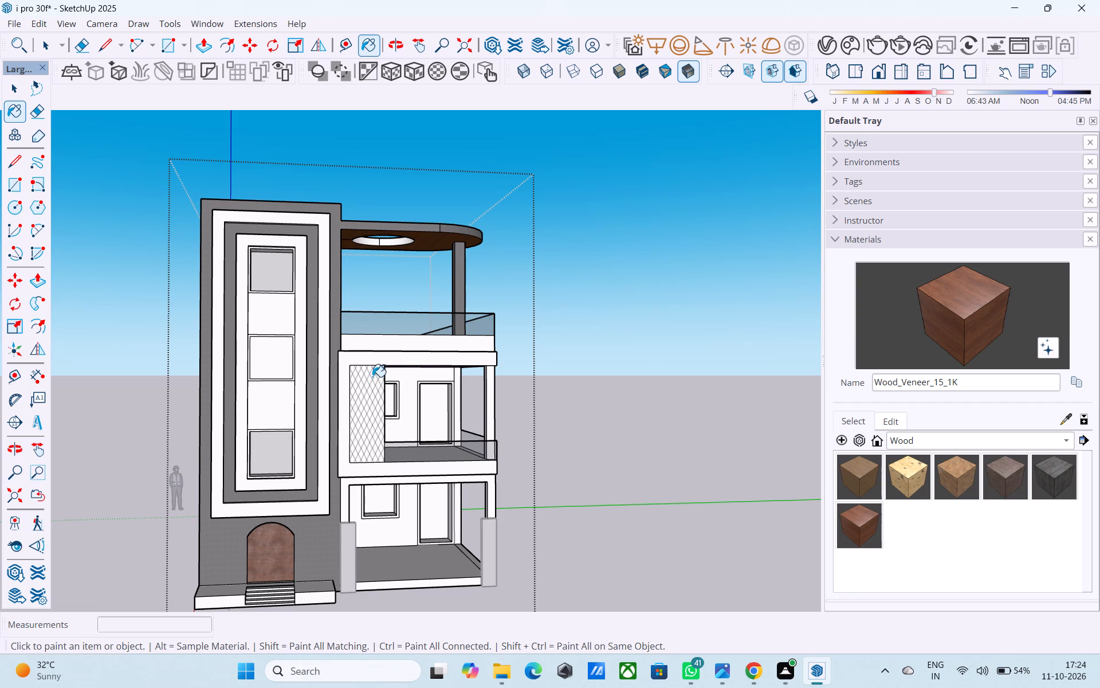
{"action": "left_click", "coordinate": [21, 21]}
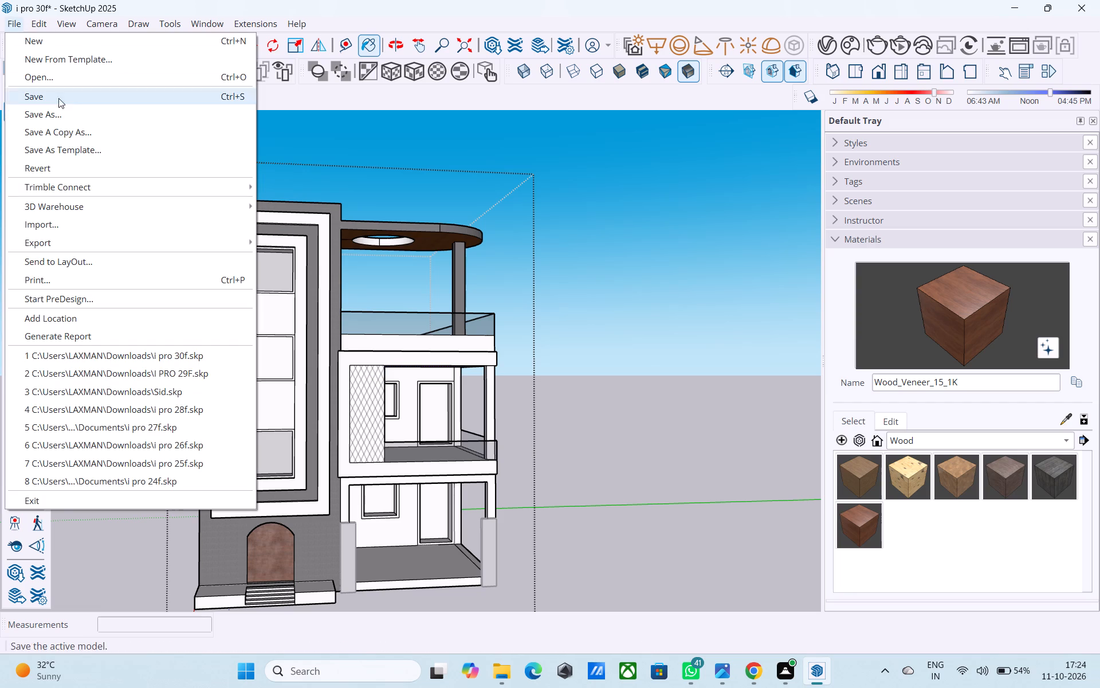
{"action": "left_click", "coordinate": [81, 220]}
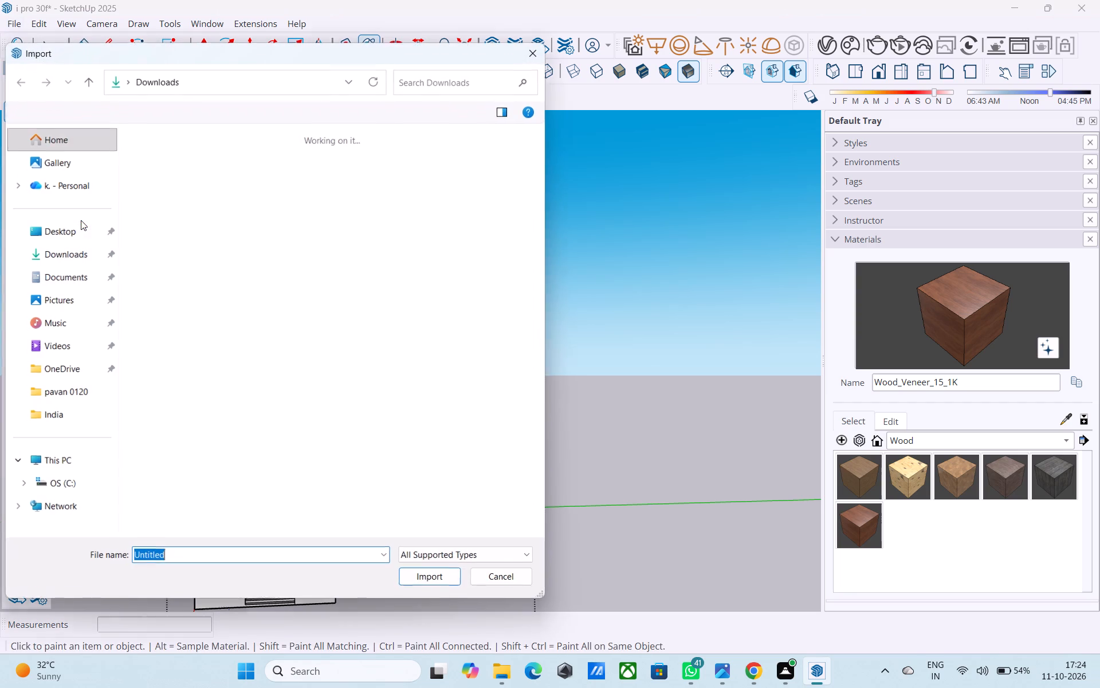
{"action": "left_click", "coordinate": [68, 265]}
{"action": "left_click", "coordinate": [69, 260]}
{"action": "scroll", "coordinate": [207, 260], "scroll_direction": "down", "scroll_amount": 1}
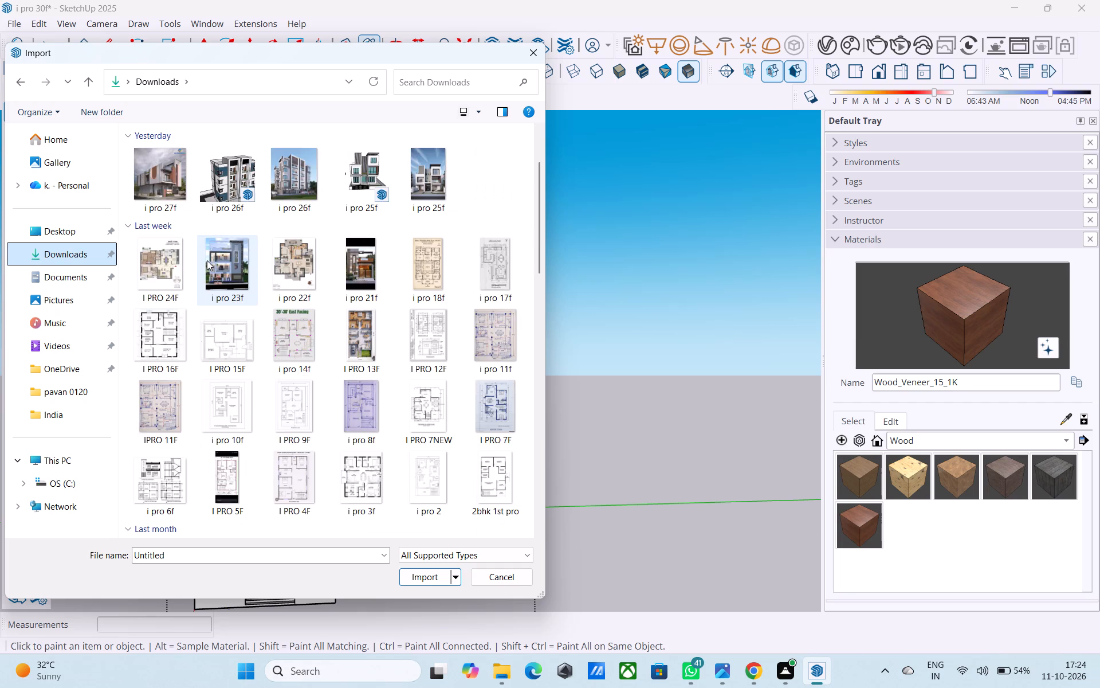
{"action": "scroll", "coordinate": [208, 260], "scroll_direction": "up", "scroll_amount": 1}
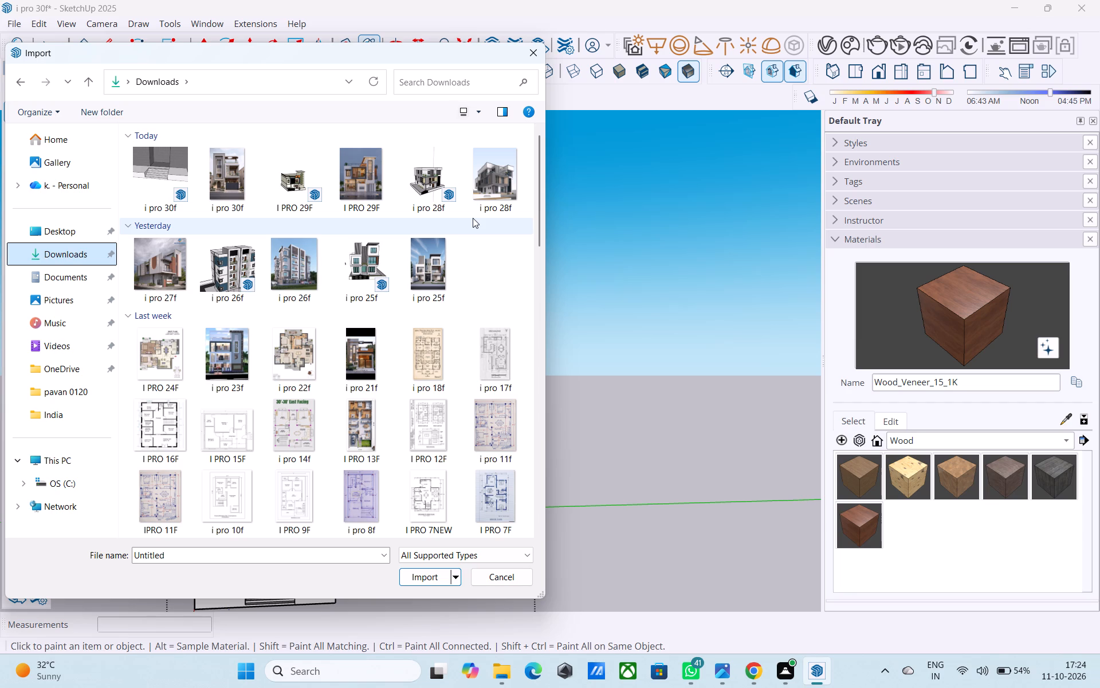
{"action": "scroll", "coordinate": [272, 420], "scroll_direction": "down", "scroll_amount": 4}
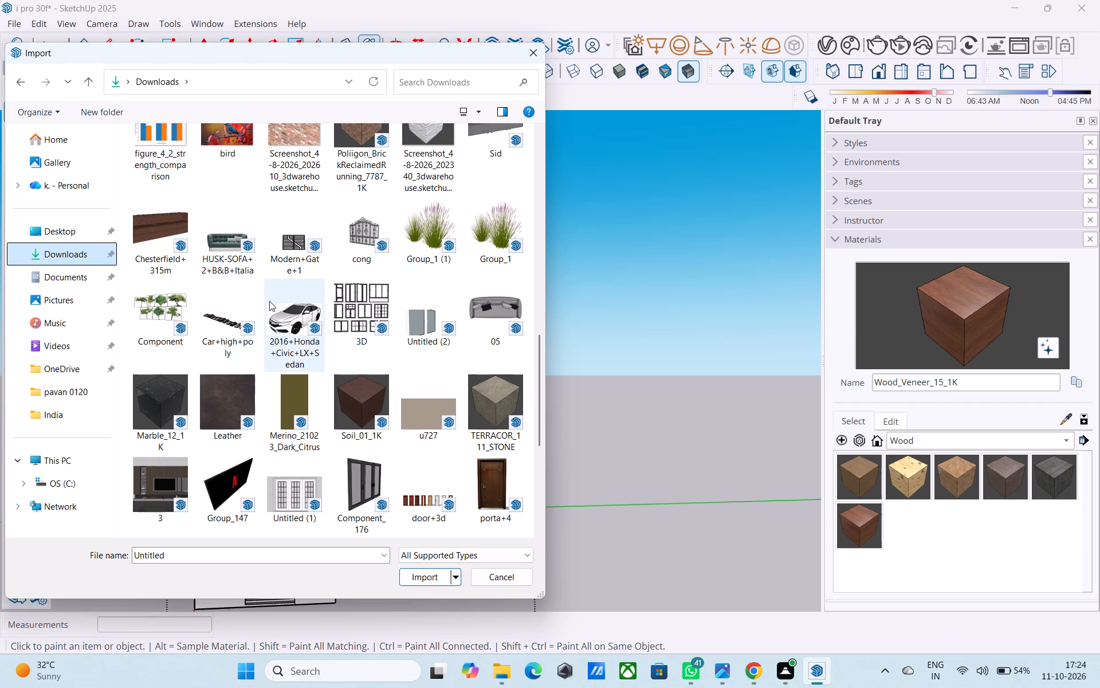
{"action": "left_click", "coordinate": [282, 253]}
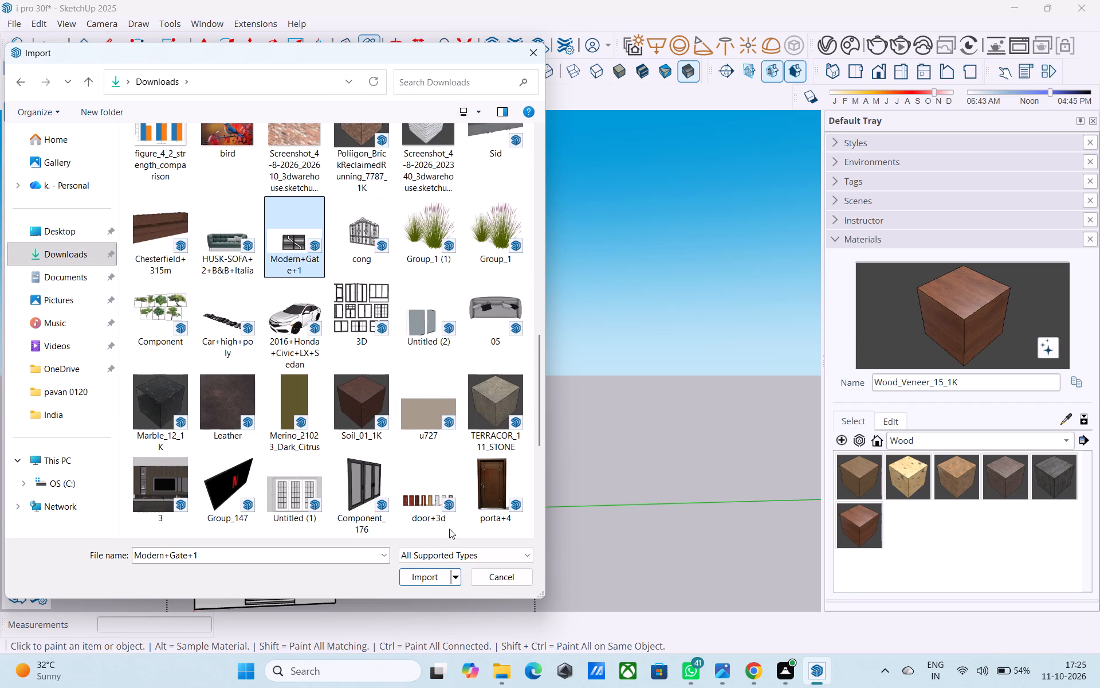
{"action": "left_click", "coordinate": [423, 580]}
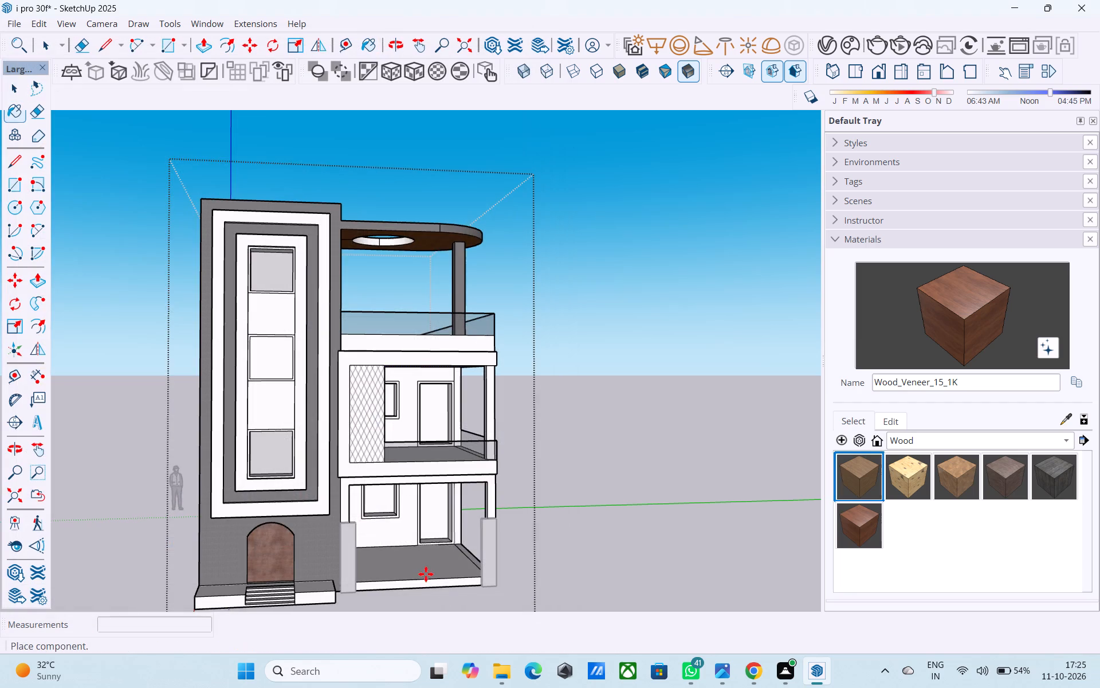
{"action": "scroll", "coordinate": [420, 558], "scroll_direction": "down", "scroll_amount": 4}
{"action": "left_click", "coordinate": [537, 560]}
Rotate the imported gate about the vertical axis so it runs parallel to the building's front facade.
{"action": "scroll", "coordinate": [427, 490], "scroll_direction": "down", "scroll_amount": 6}
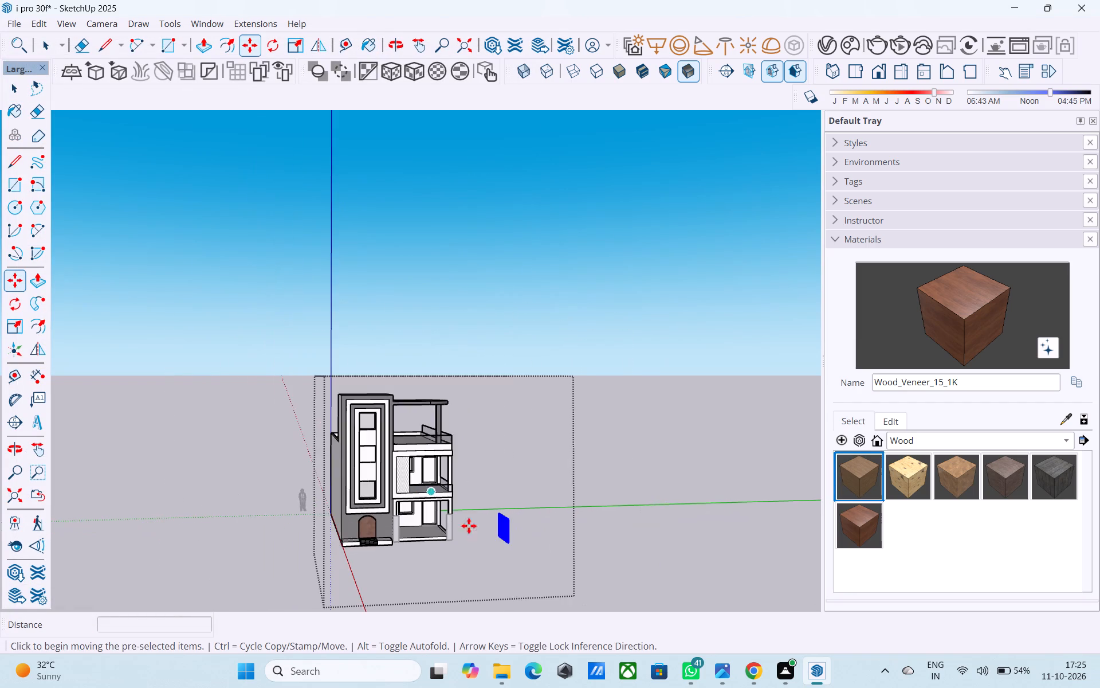
{"action": "scroll", "coordinate": [521, 556], "scroll_direction": "up", "scroll_amount": 7}
{"action": "middle_click_drag", "start_coordinate": [515, 550], "coordinate": [486, 554]}
{"action": "scroll", "coordinate": [486, 554], "scroll_direction": "up", "scroll_amount": 11}
{"action": "key", "text": "q"}
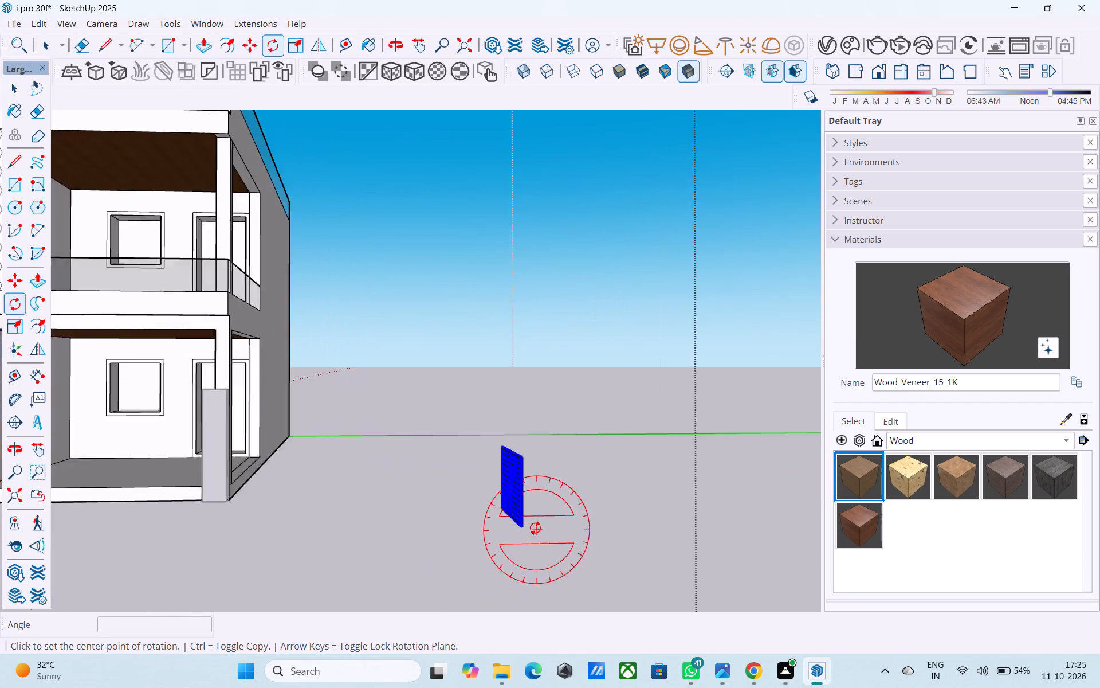
{"action": "scroll", "coordinate": [535, 528], "scroll_direction": "up", "scroll_amount": 2}
{"action": "middle_click_drag", "start_coordinate": [530, 525], "coordinate": [491, 624]}
{"action": "scroll", "coordinate": [561, 503], "scroll_direction": "up", "scroll_amount": 4}
{"action": "left_click", "coordinate": [553, 432]}
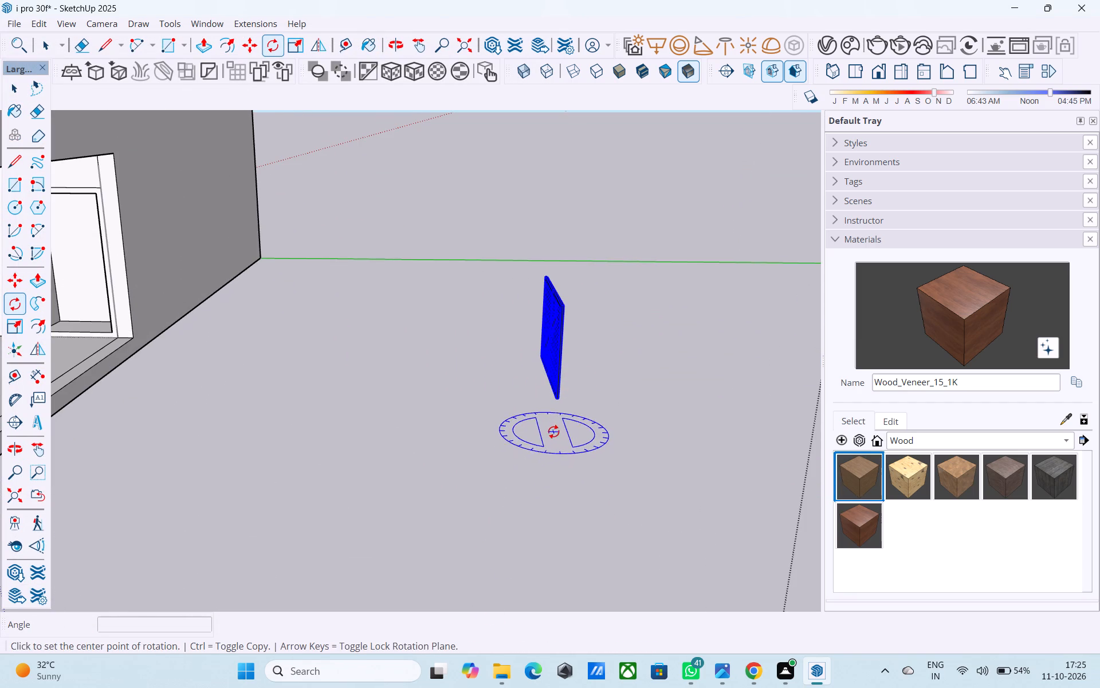
{"action": "left_click", "coordinate": [626, 429]}
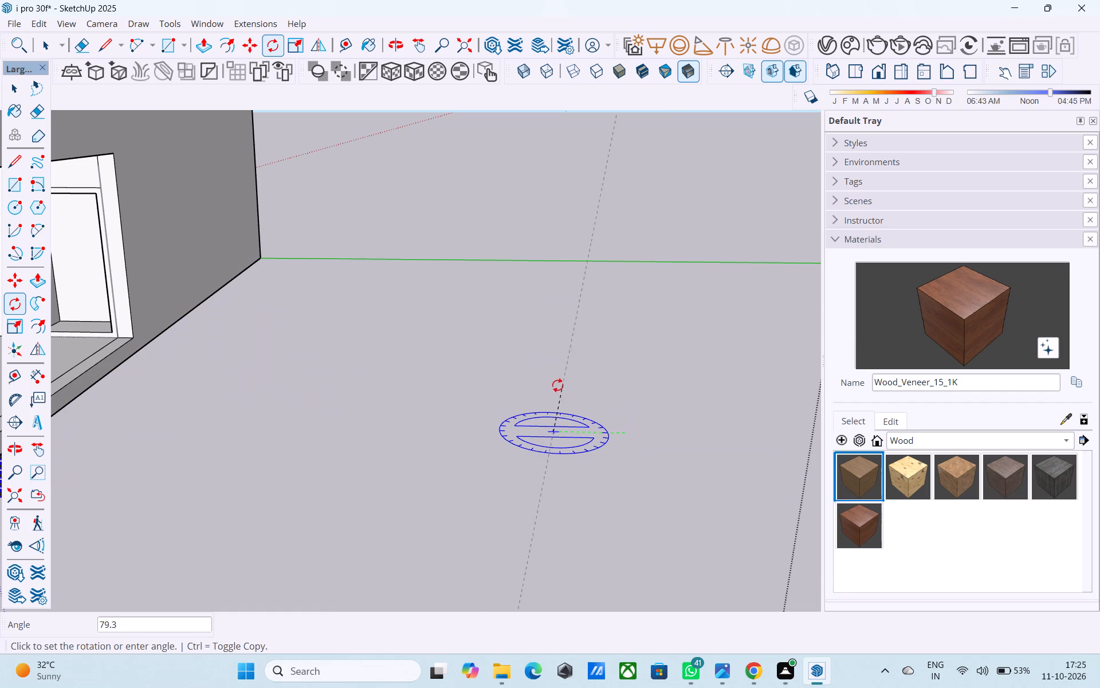
{"action": "left_click", "coordinate": [545, 385]}
Move the gate by its bottom corner about 12' 8" to the base of the porch's outer front pillar.
{"action": "scroll", "coordinate": [582, 385], "scroll_direction": "down", "scroll_amount": 10}
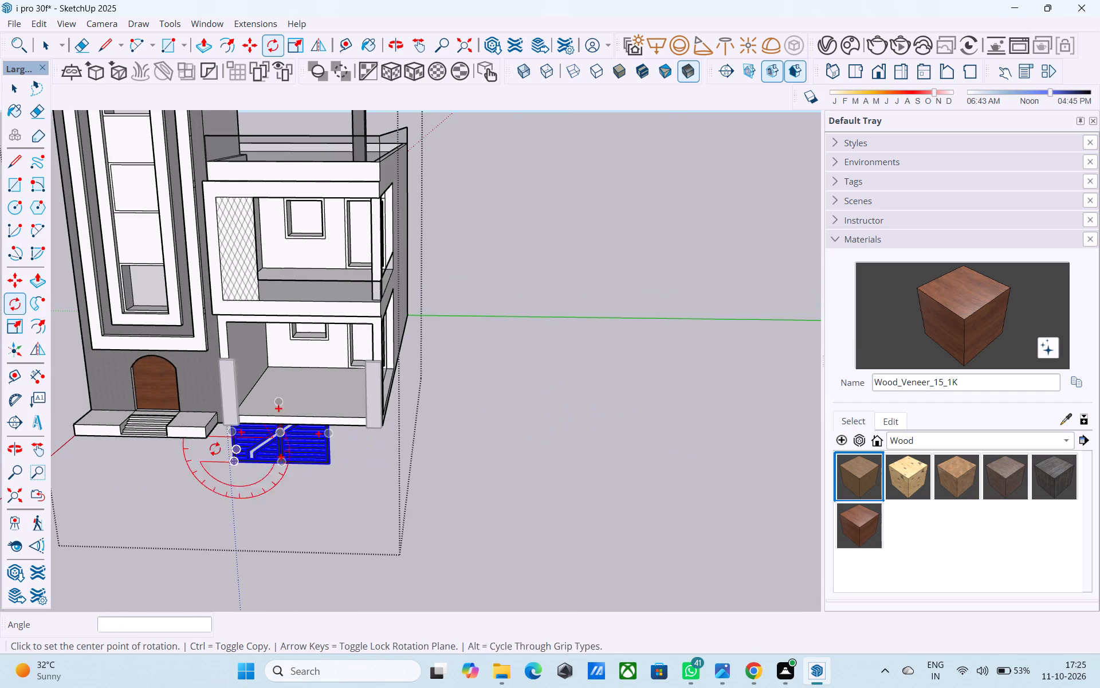
{"action": "scroll", "coordinate": [215, 449], "scroll_direction": "up", "scroll_amount": 11}
{"action": "key", "text": "m"}
{"action": "scroll", "coordinate": [230, 437], "scroll_direction": "up", "scroll_amount": 1}
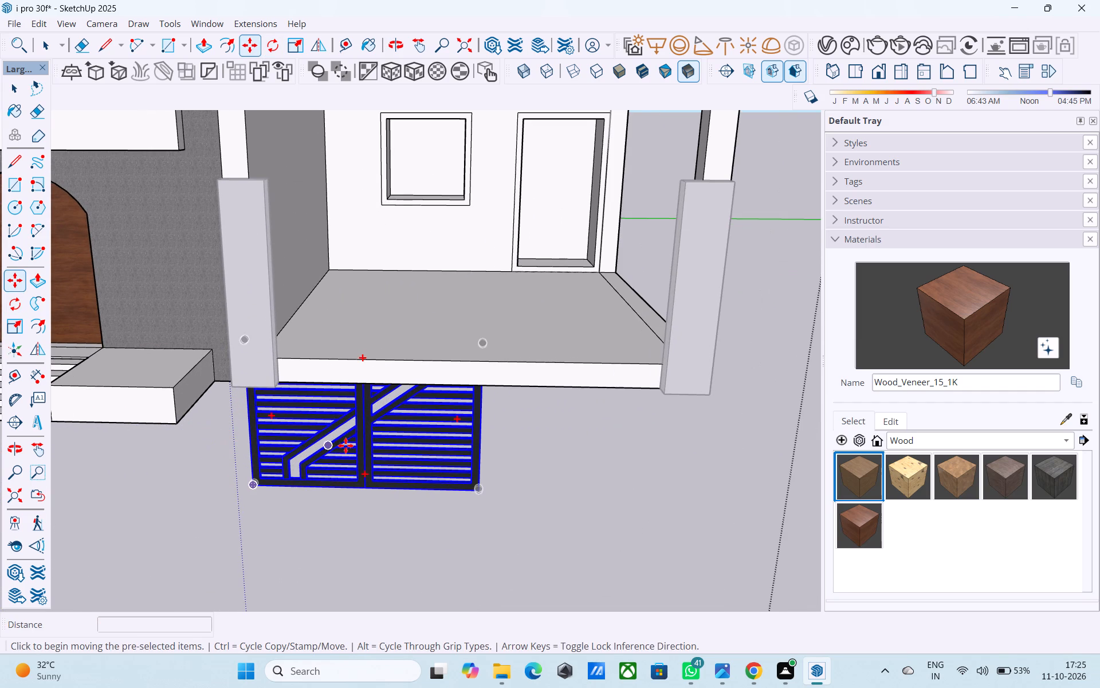
{"action": "scroll", "coordinate": [486, 501], "scroll_direction": "up", "scroll_amount": 5}
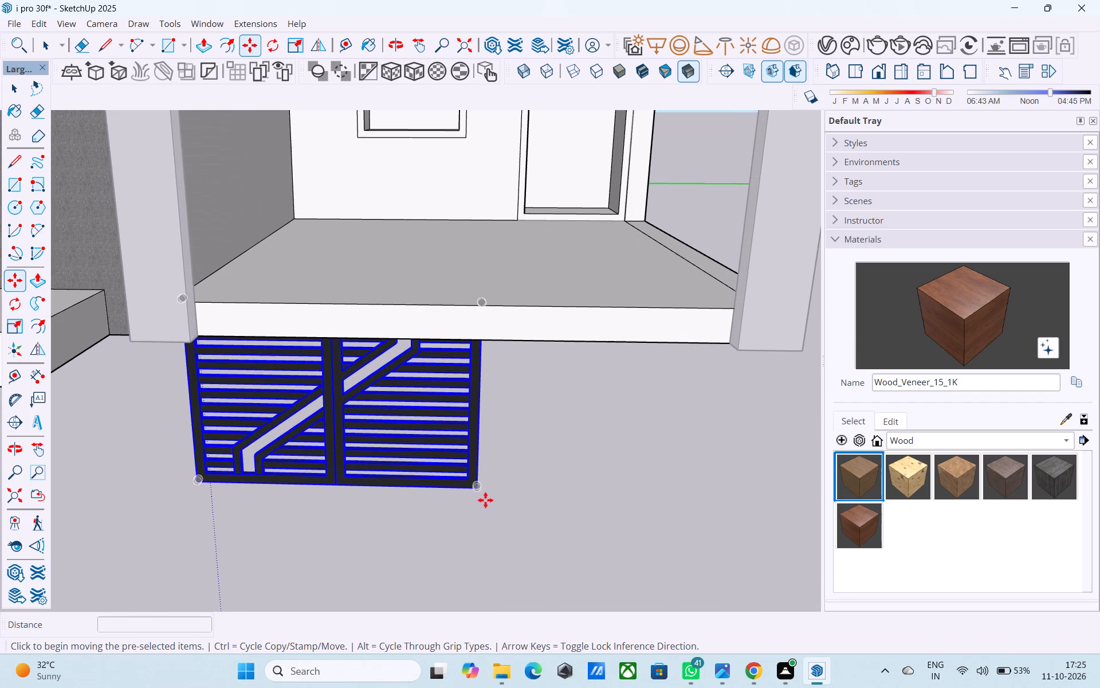
{"action": "left_click", "coordinate": [472, 491]}
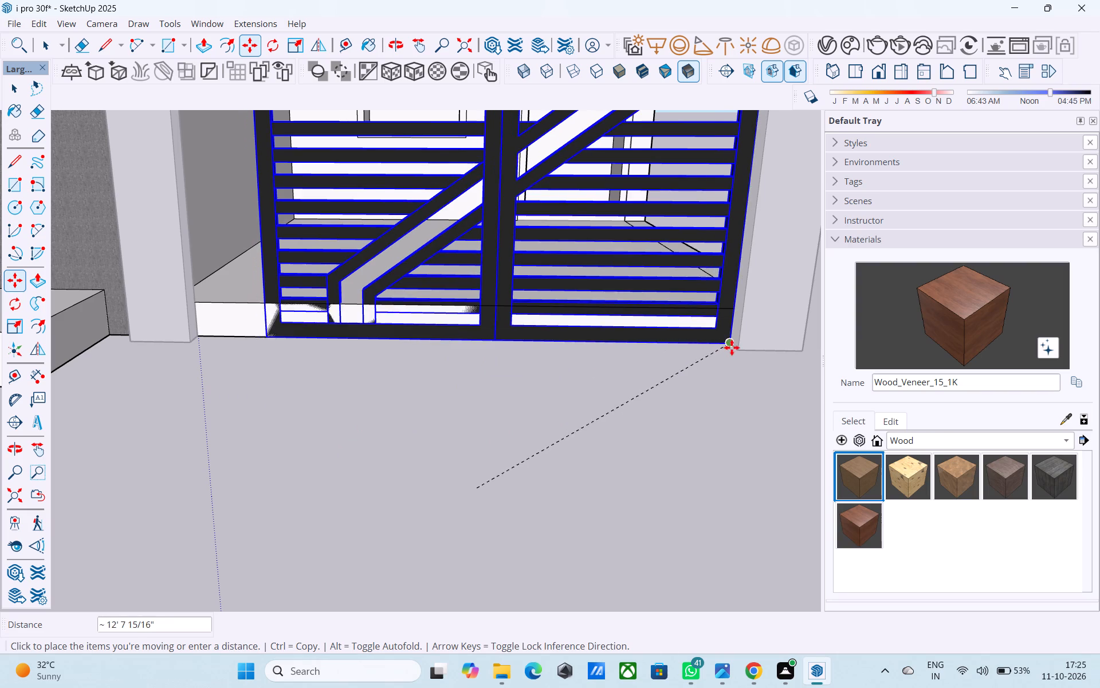
{"action": "left_click", "coordinate": [738, 345]}
Scale the gate's width by about 1.15 along the red axis toward the pillar nearest the entrance, then deselect it.
{"action": "scroll", "coordinate": [222, 403], "scroll_direction": "down", "scroll_amount": 15}
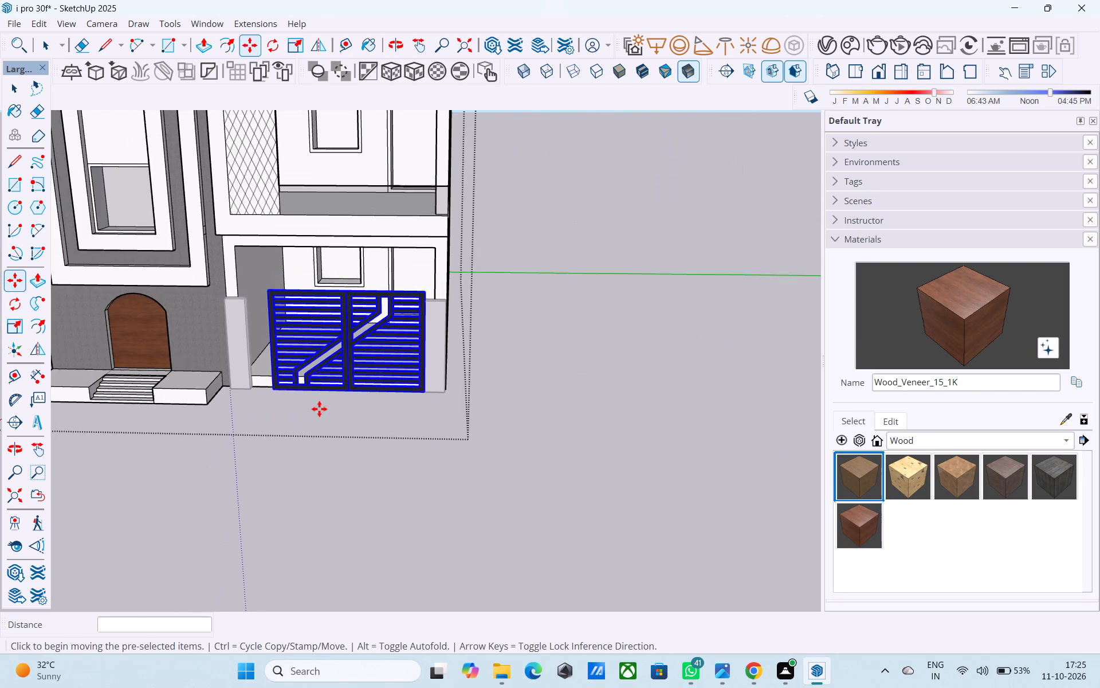
{"action": "middle_click_drag", "start_coordinate": [400, 378], "coordinate": [567, 402]}
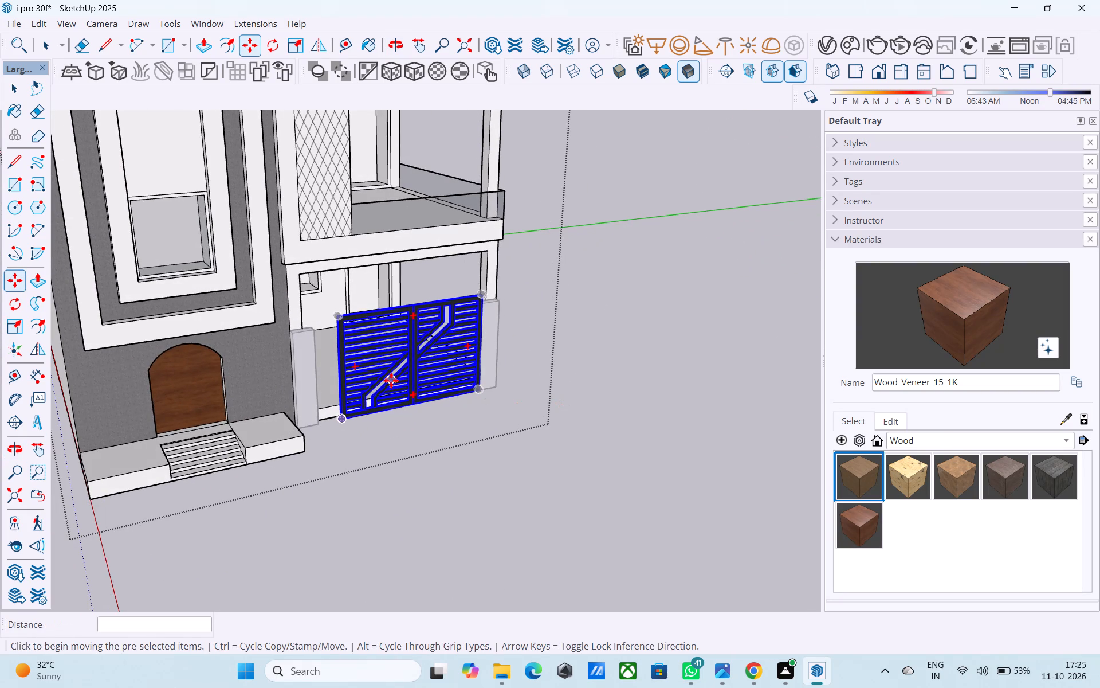
{"action": "key", "text": "s"}
{"action": "scroll", "coordinate": [368, 372], "scroll_direction": "up", "scroll_amount": 5}
{"action": "middle_click_drag", "start_coordinate": [306, 427], "coordinate": [379, 414]}
{"action": "scroll", "coordinate": [374, 392], "scroll_direction": "up", "scroll_amount": 5}
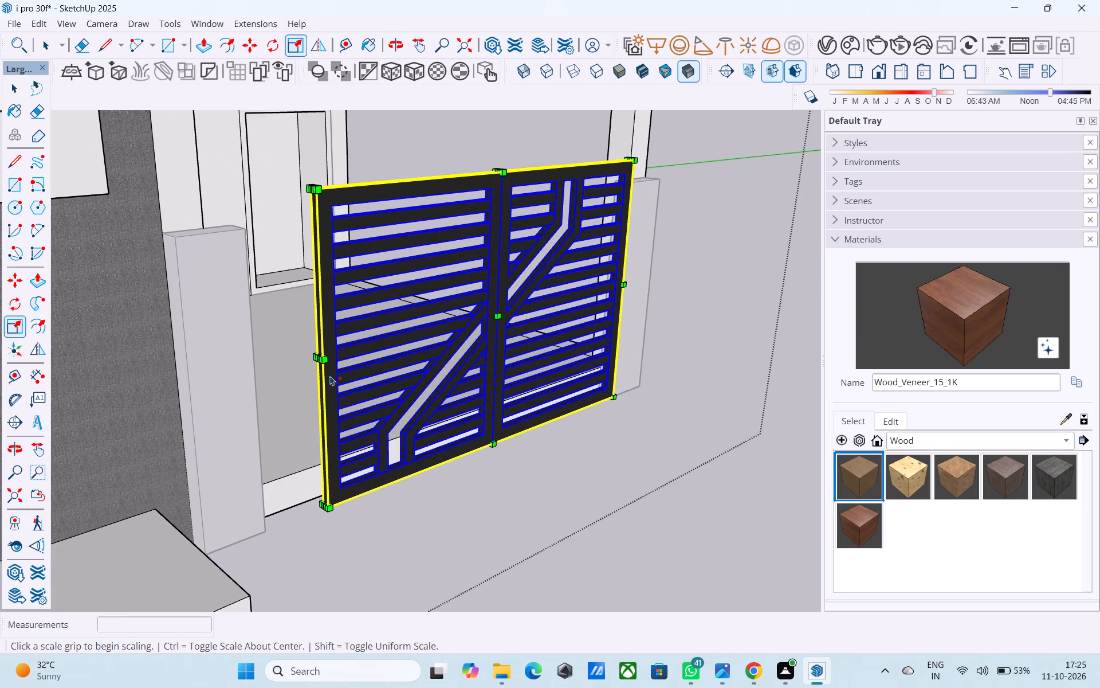
{"action": "left_click_drag", "start_coordinate": [316, 362], "coordinate": [258, 373]}
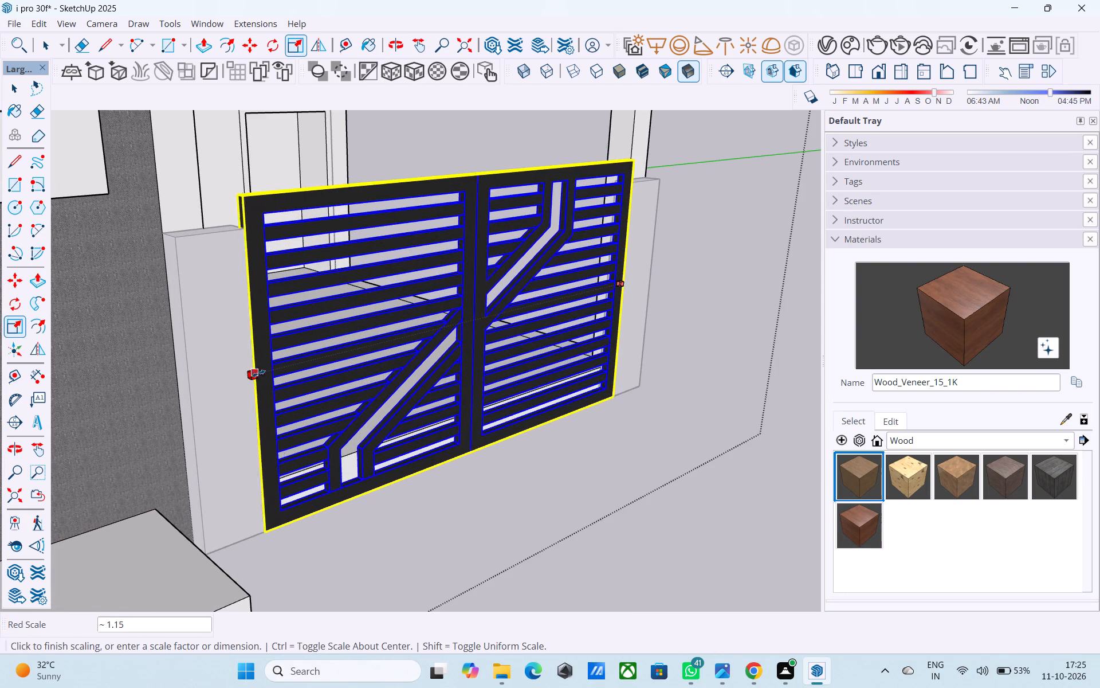
{"action": "left_click_drag", "start_coordinate": [258, 373], "coordinate": [257, 373]}
{"action": "scroll", "coordinate": [195, 398], "scroll_direction": "down", "scroll_amount": 5}
{"action": "scroll", "coordinate": [404, 362], "scroll_direction": "down", "scroll_amount": 1}
{"action": "middle_click_drag", "start_coordinate": [398, 362], "coordinate": [222, 485]}
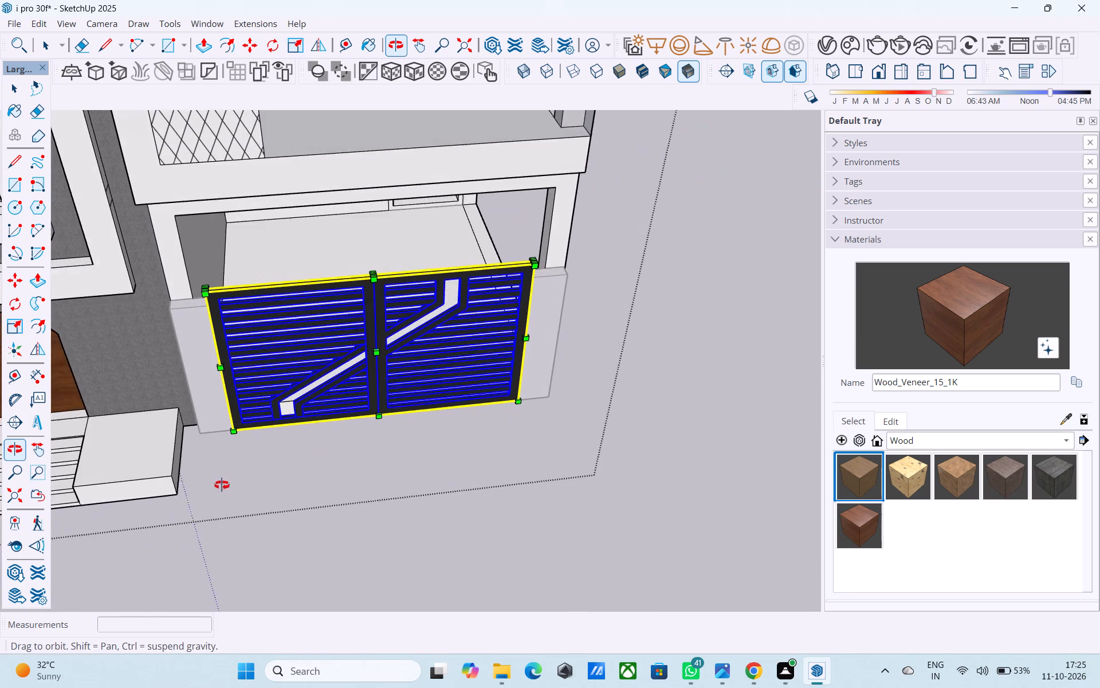
{"action": "middle_click_drag", "start_coordinate": [222, 485], "coordinate": [223, 482]}
{"action": "middle_click_drag", "start_coordinate": [399, 345], "coordinate": [347, 409]}
{"action": "middle_click_drag", "start_coordinate": [346, 408], "coordinate": [292, 229]}
{"action": "key", "text": "space"}
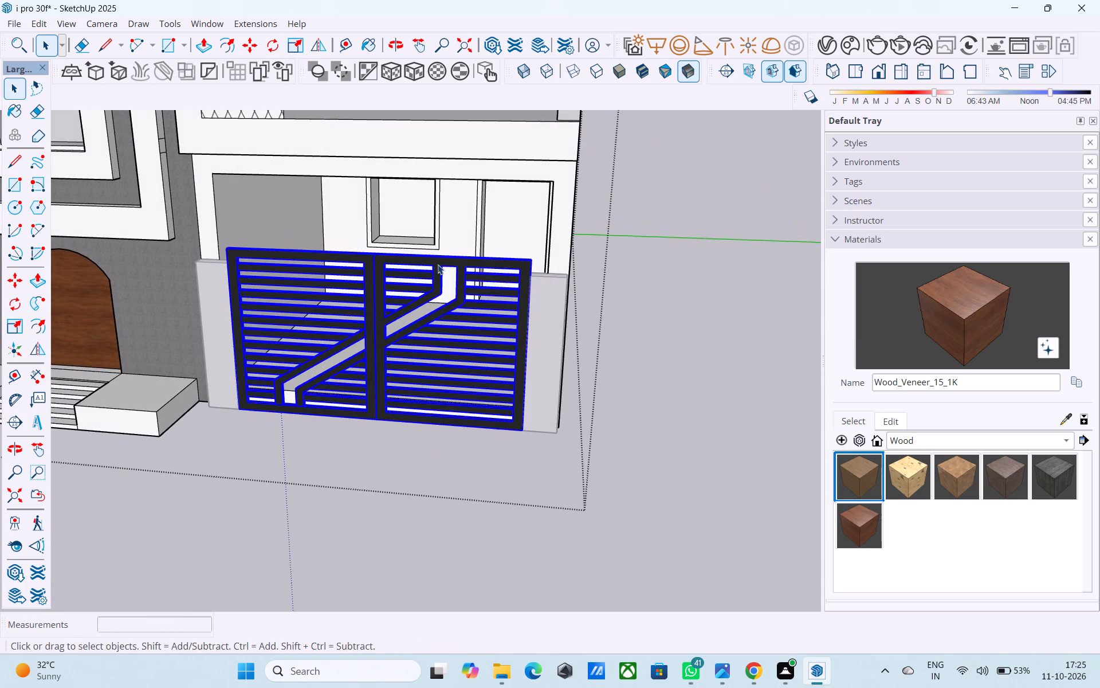
{"action": "left_click", "coordinate": [681, 302]}
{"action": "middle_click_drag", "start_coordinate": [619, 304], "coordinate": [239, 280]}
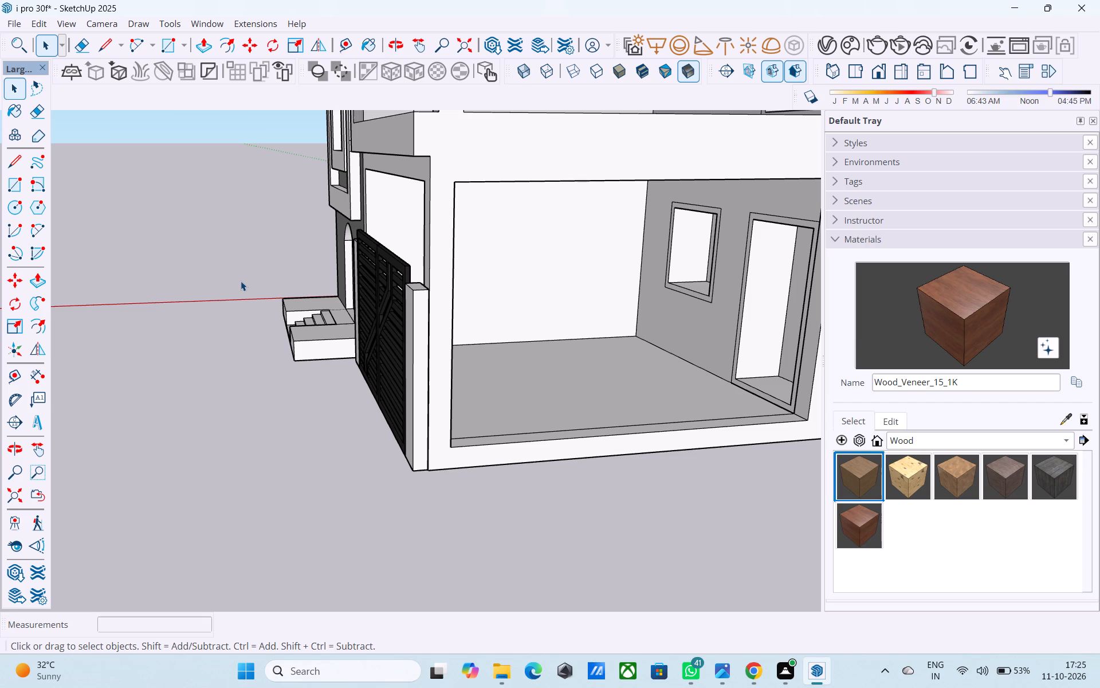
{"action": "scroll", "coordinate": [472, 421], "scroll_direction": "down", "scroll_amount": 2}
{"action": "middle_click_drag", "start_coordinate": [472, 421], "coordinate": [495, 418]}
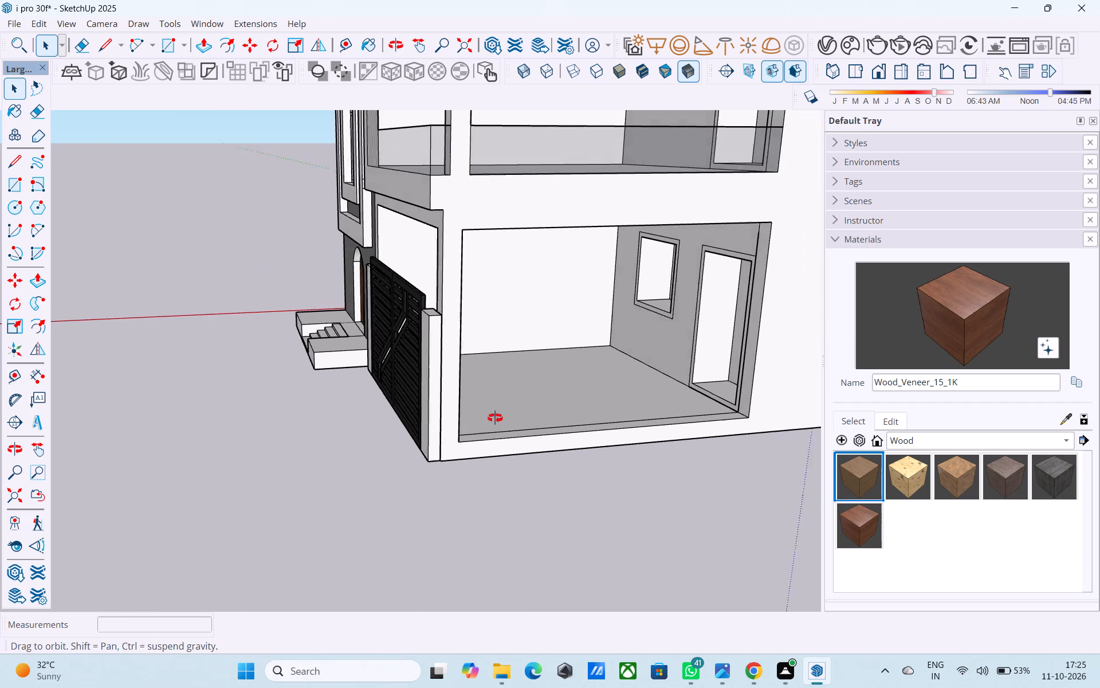
Inspect how the gate fits between the porch pillars from the front, the side and inside the porch.
{"action": "middle_click_drag", "start_coordinate": [495, 418], "coordinate": [497, 417]}
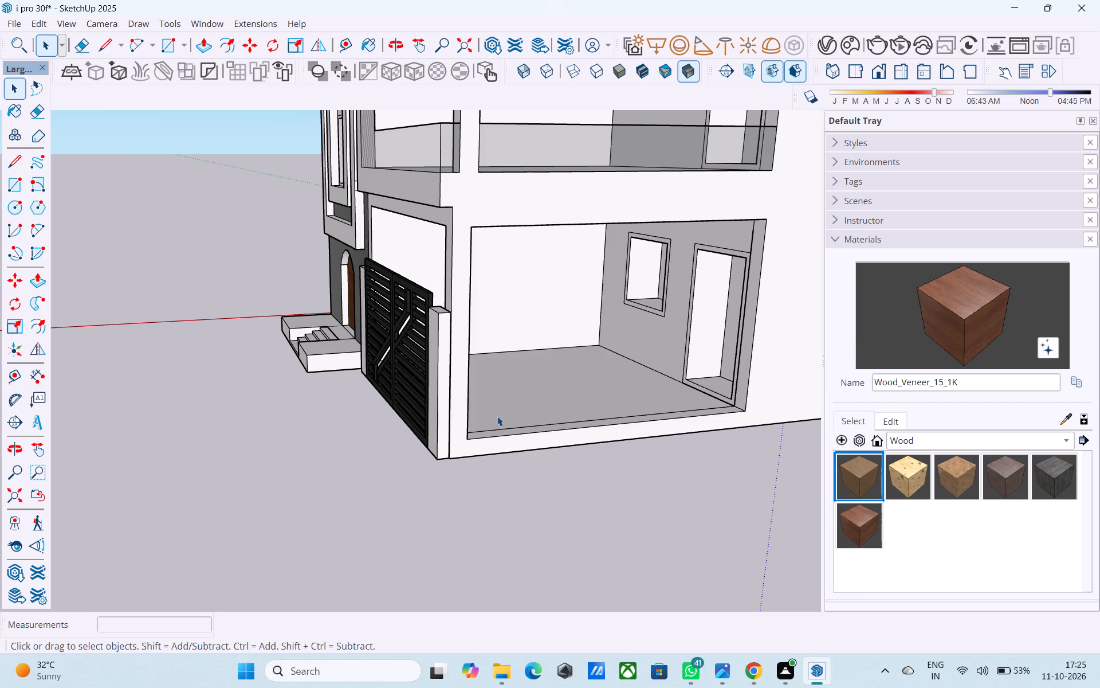
{"action": "middle_click_drag", "start_coordinate": [501, 416], "coordinate": [524, 414]}
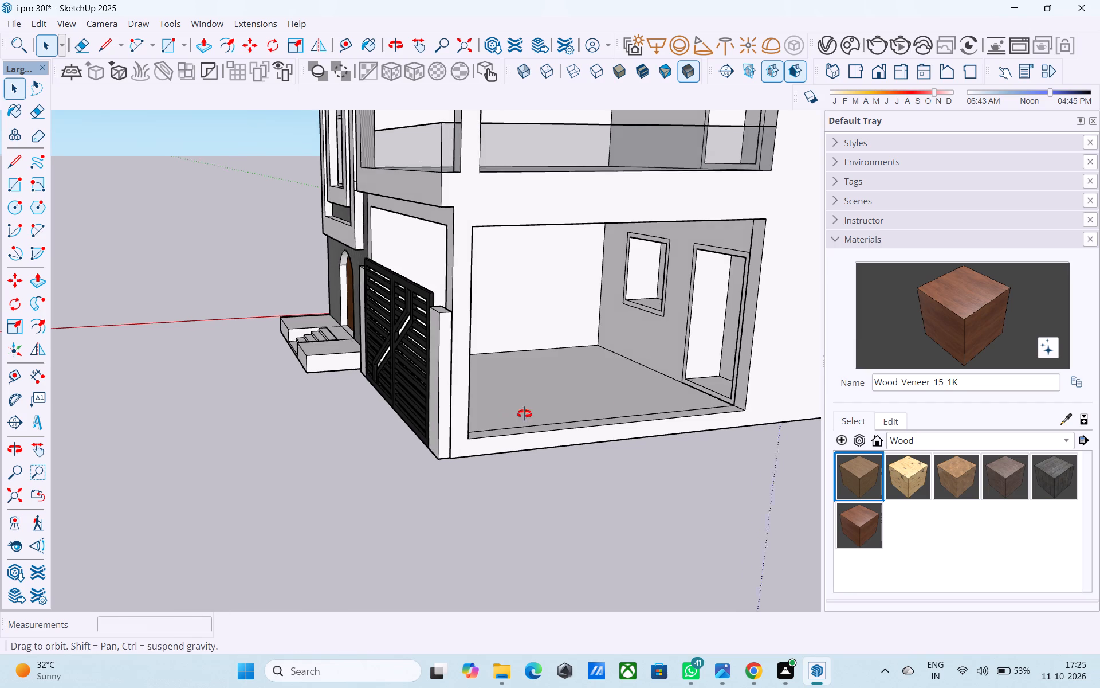
{"action": "middle_click_drag", "start_coordinate": [524, 414], "coordinate": [699, 402]}
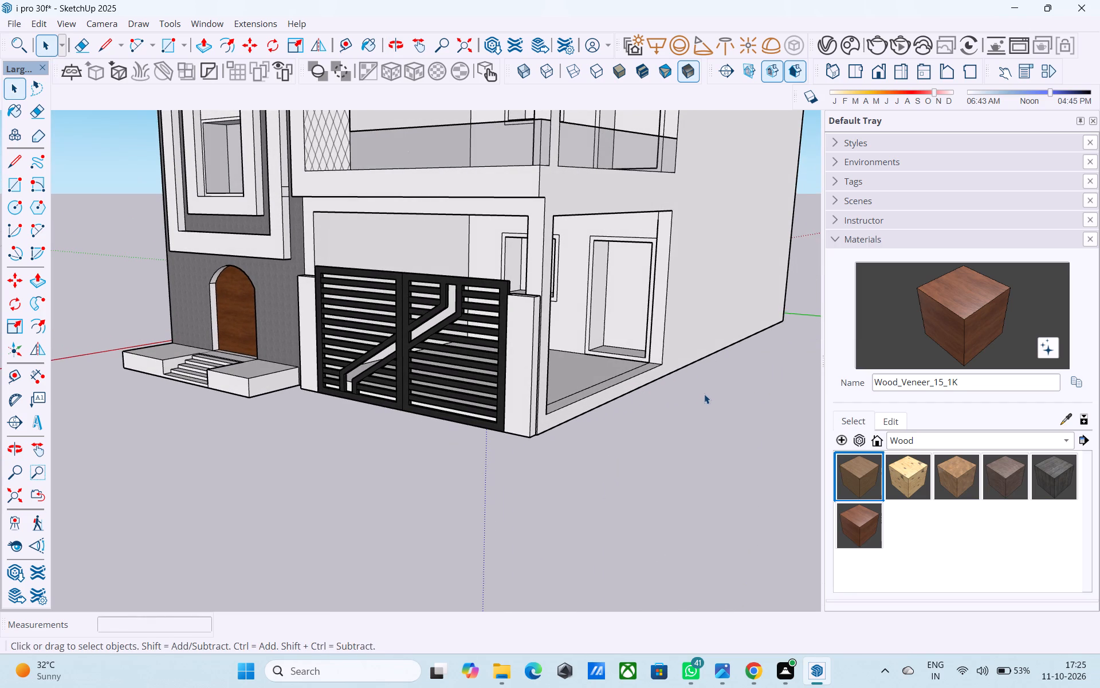
{"action": "middle_click_drag", "start_coordinate": [704, 394], "coordinate": [704, 408]}
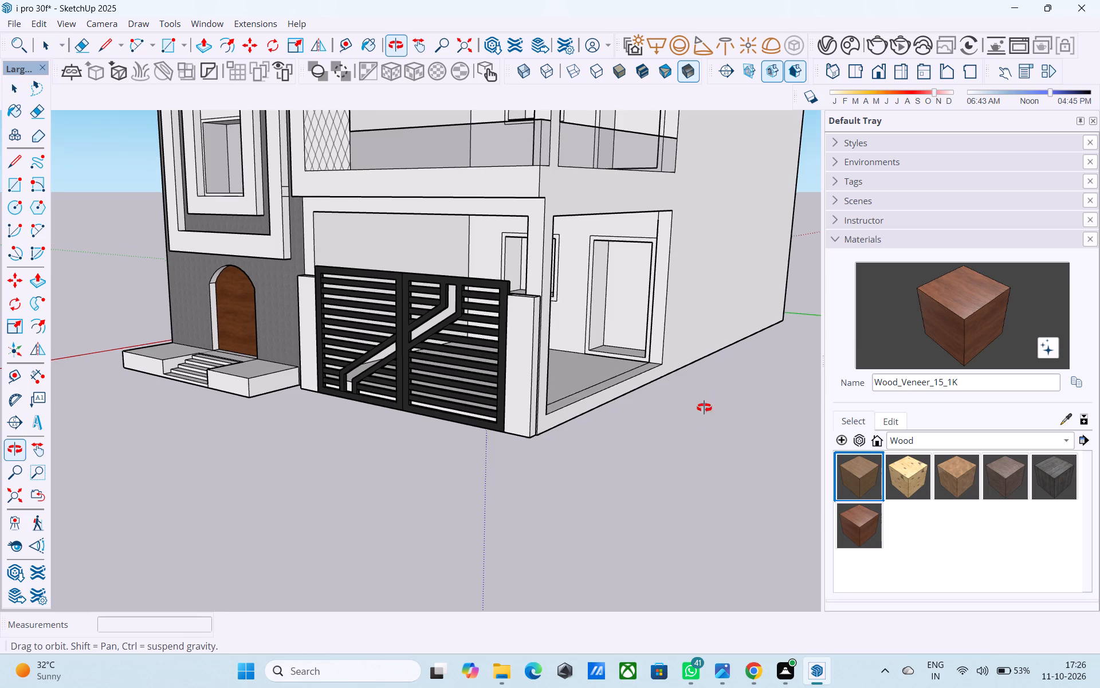
{"action": "middle_click_drag", "start_coordinate": [704, 408], "coordinate": [179, 419]}
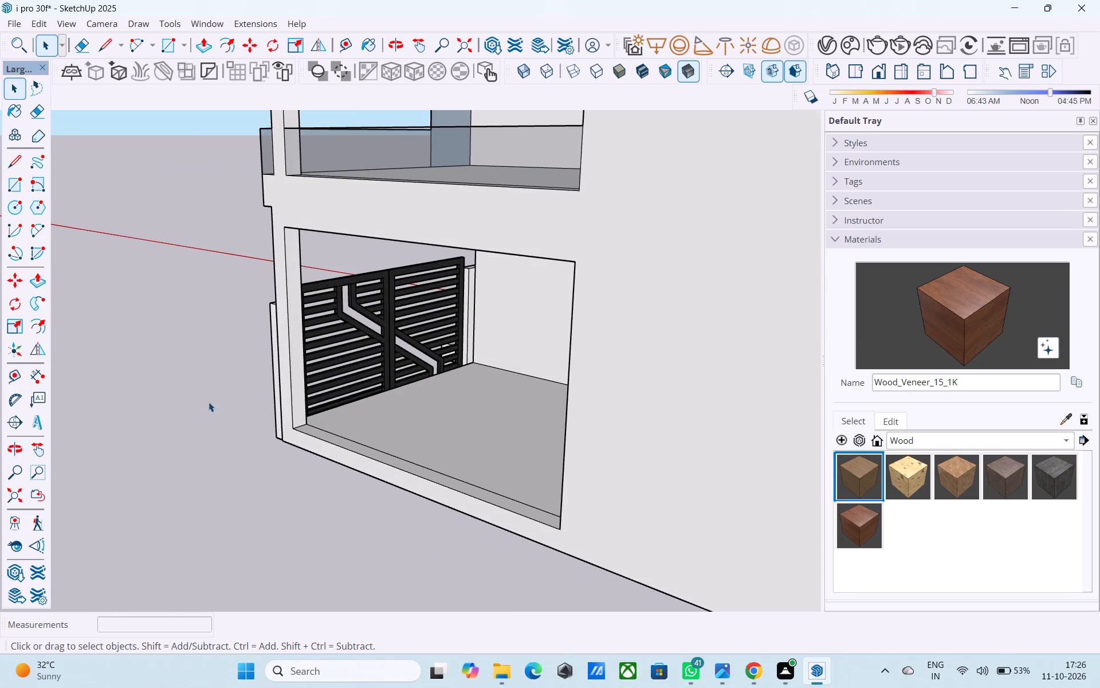
{"action": "middle_click_drag", "start_coordinate": [290, 311], "coordinate": [295, 331]}
{"action": "scroll", "coordinate": [296, 340], "scroll_direction": "up", "scroll_amount": 6}
{"action": "middle_click_drag", "start_coordinate": [286, 329], "coordinate": [244, 398]}
{"action": "middle_click_drag", "start_coordinate": [262, 342], "coordinate": [260, 335]}
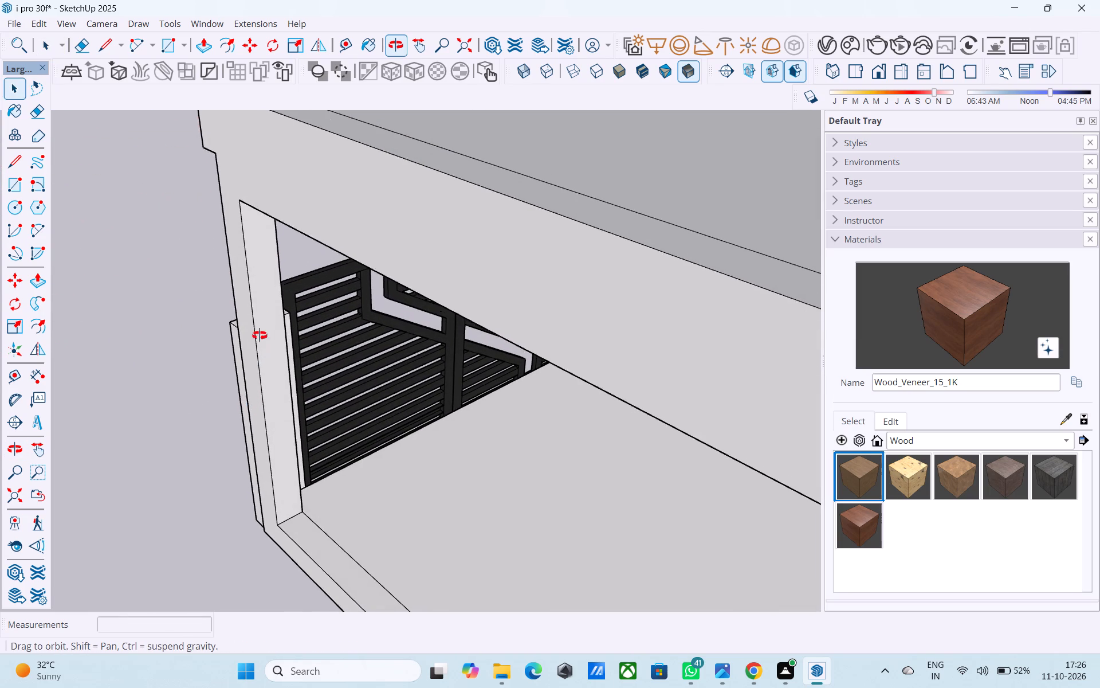
{"action": "middle_click_drag", "start_coordinate": [260, 335], "coordinate": [846, 286]}
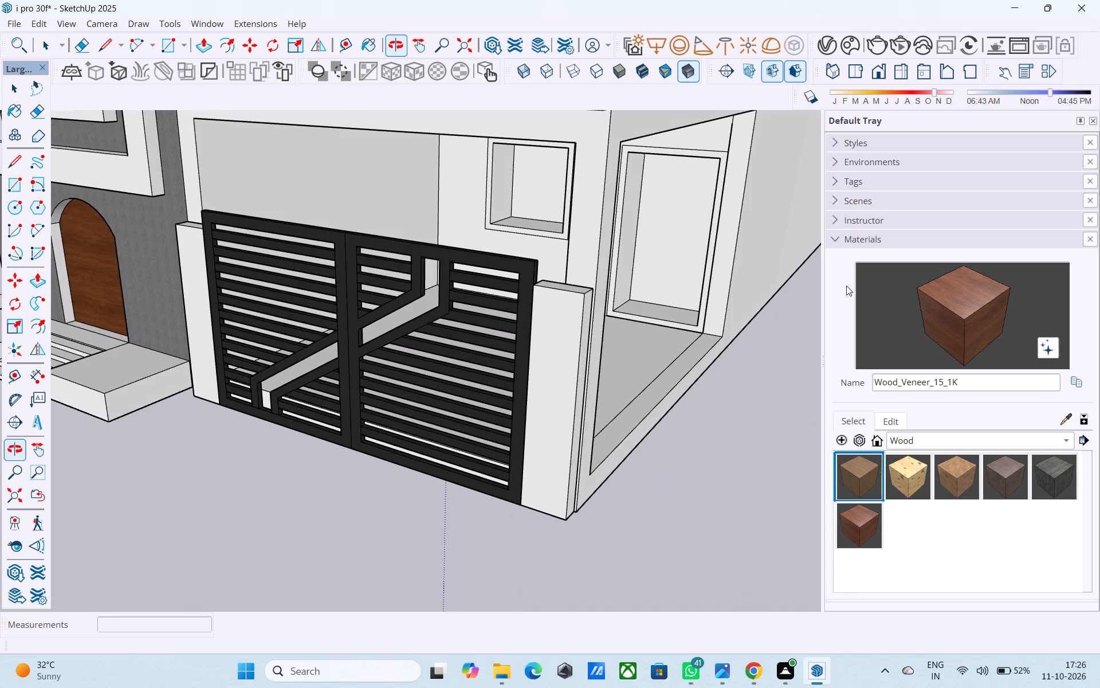
{"action": "middle_click_drag", "start_coordinate": [720, 316], "coordinate": [614, 359], "text": "shift"}
{"action": "scroll", "coordinate": [614, 359], "scroll_direction": "down", "scroll_amount": 3}
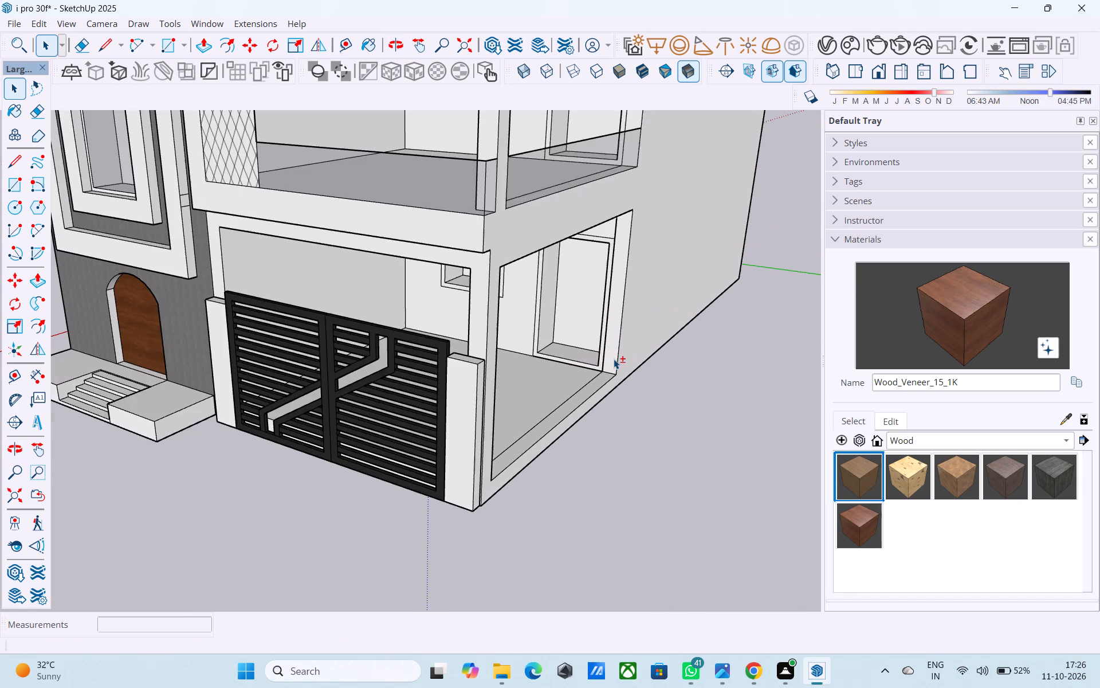
In the building group, copy the bottom edge of the porch side opening's rear jamb 5' upward.
{"action": "middle_click_drag", "start_coordinate": [590, 437], "coordinate": [541, 370], "text": "shift"}
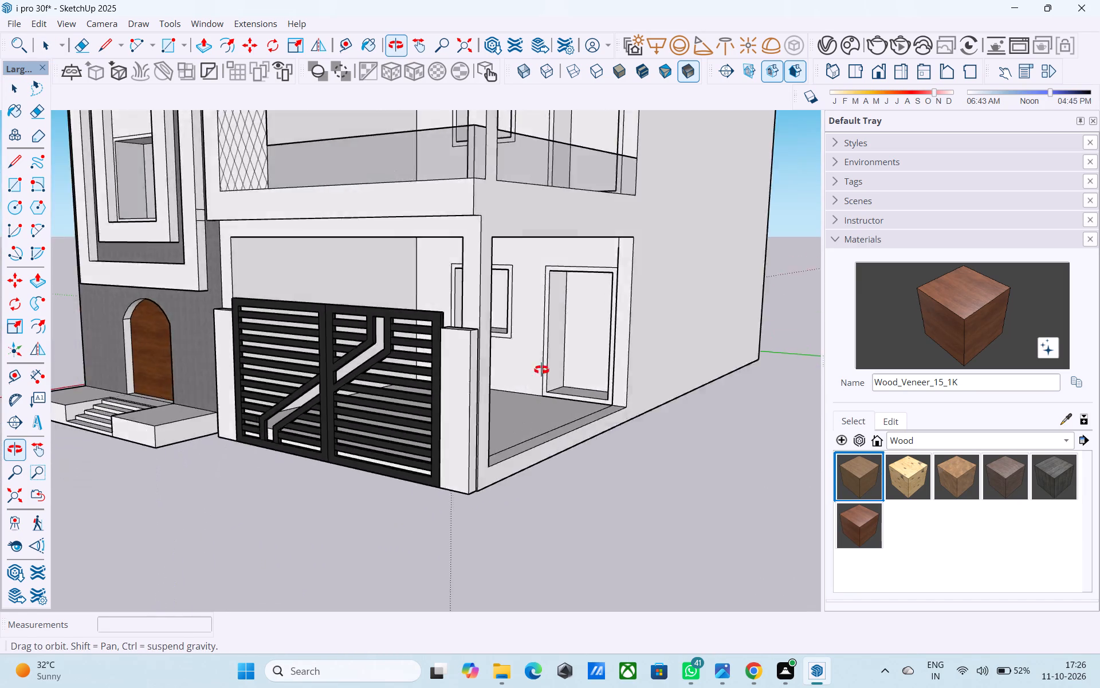
{"action": "middle_click_drag", "start_coordinate": [541, 370], "coordinate": [573, 401], "text": "shift"}
{"action": "scroll", "coordinate": [558, 404], "scroll_direction": "up", "scroll_amount": 3}
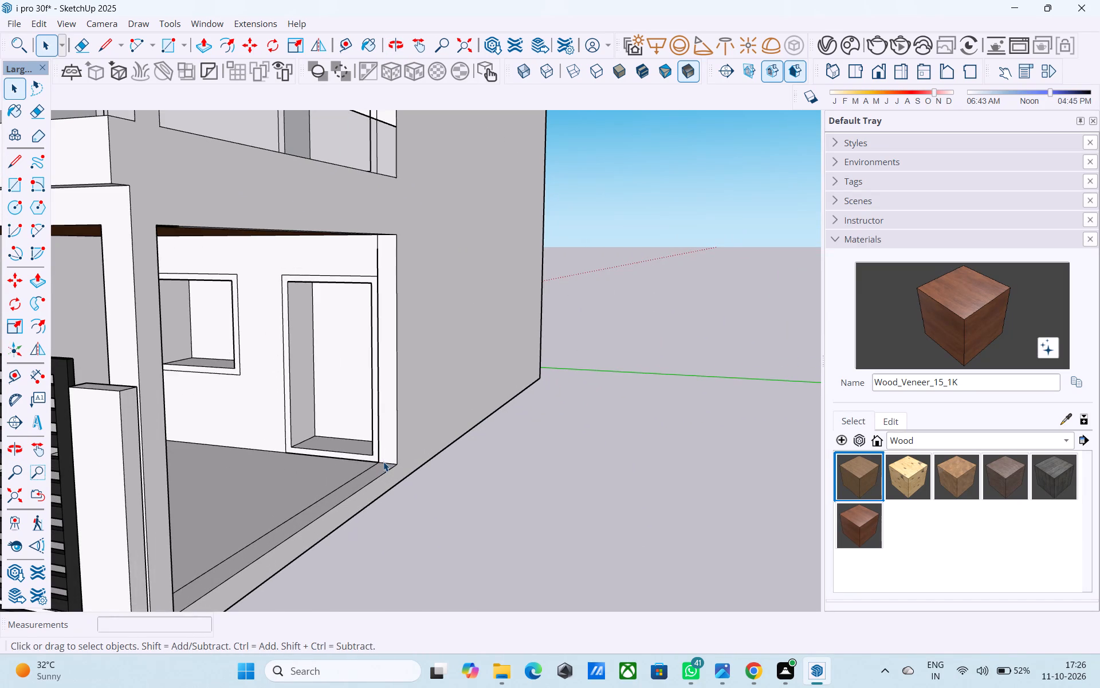
{"action": "left_click", "coordinate": [383, 462]}
{"action": "triple_click", "coordinate": [383, 462]}
{"action": "double_click", "coordinate": [383, 462]}
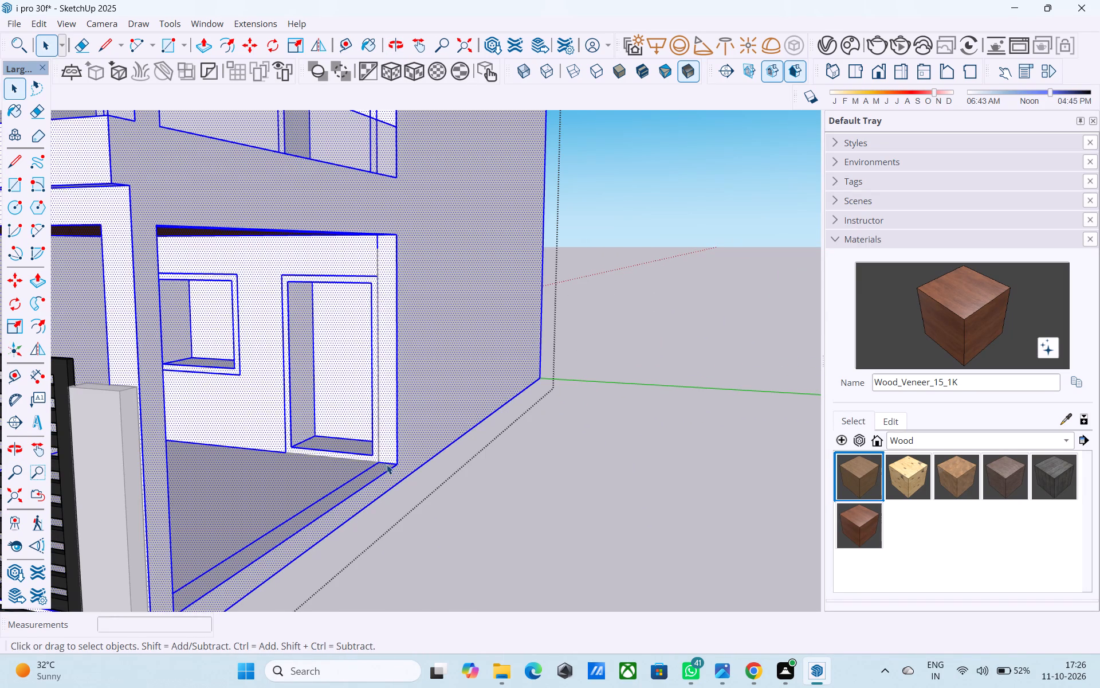
{"action": "left_click", "coordinate": [390, 459]}
{"action": "scroll", "coordinate": [393, 445], "scroll_direction": "up", "scroll_amount": 5}
{"action": "middle_click_drag", "start_coordinate": [388, 466], "coordinate": [388, 487]}
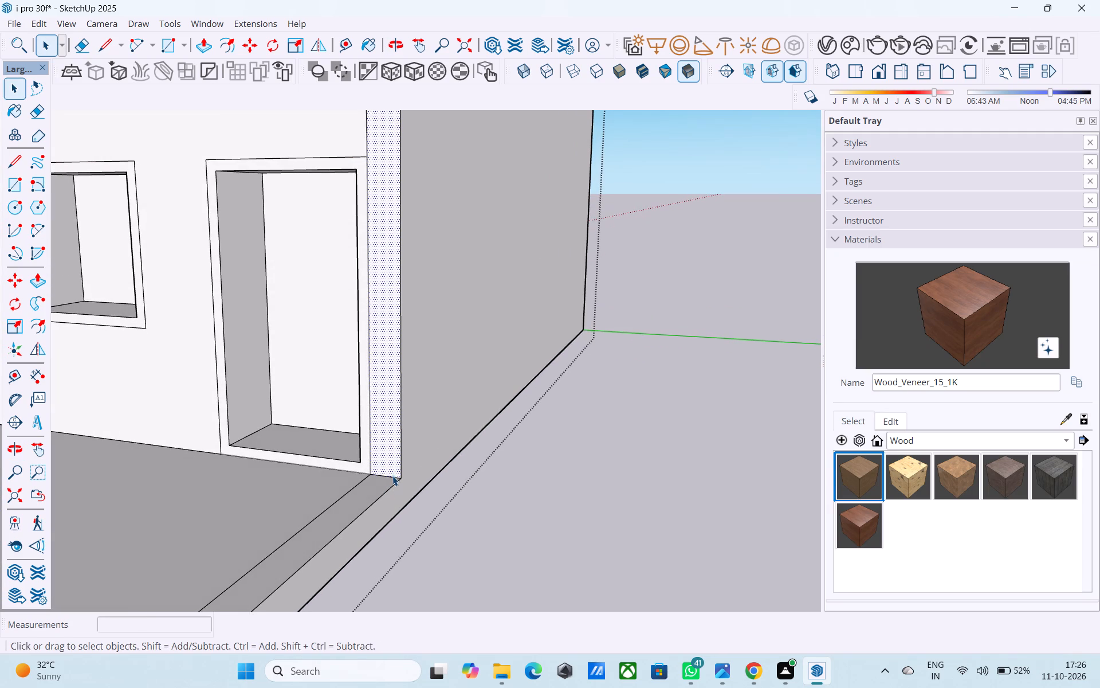
{"action": "left_click", "coordinate": [392, 476]}
{"action": "key", "text": "m"}
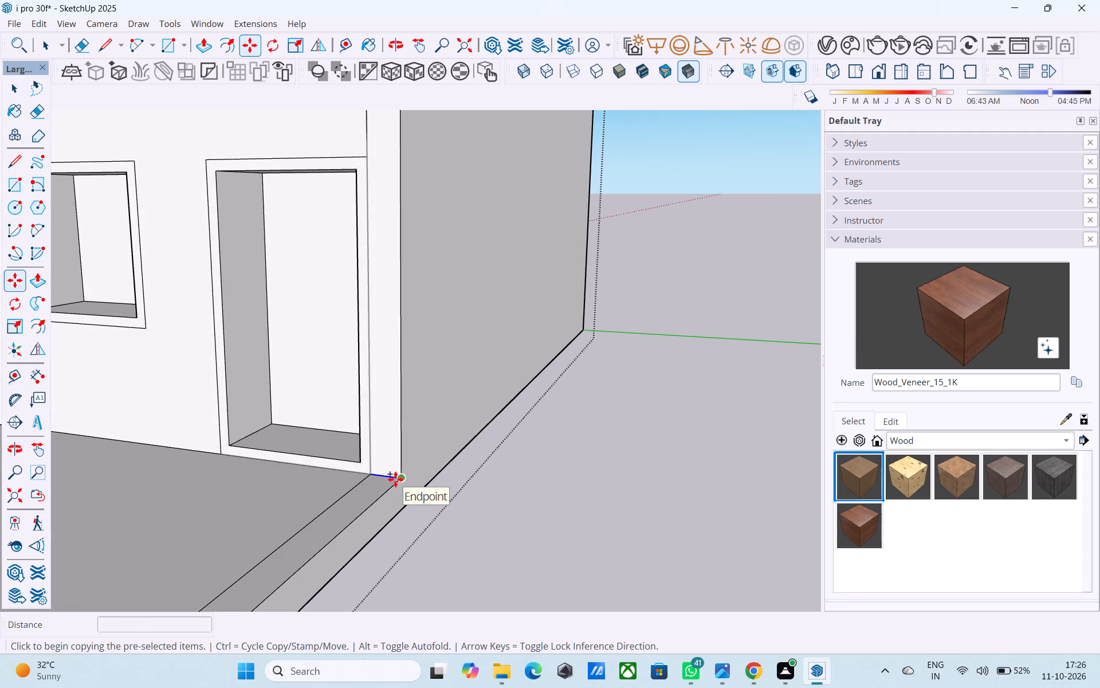
{"action": "left_click", "coordinate": [400, 479]}
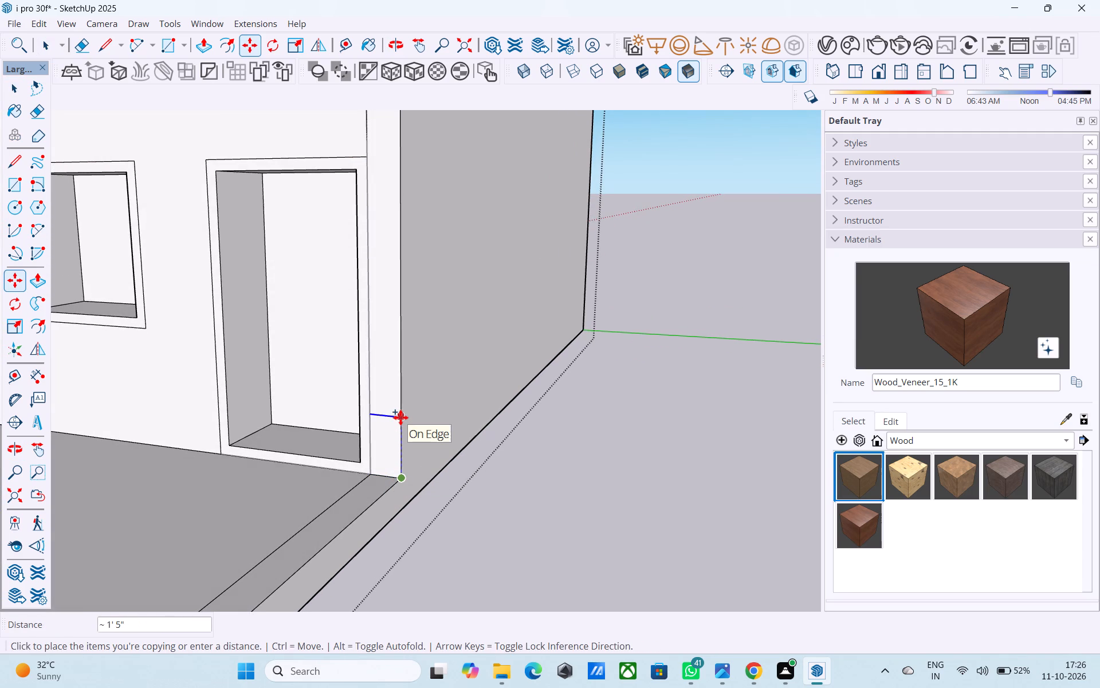
{"action": "type", "text": "5'"}
{"action": "key", "text": "Return"}
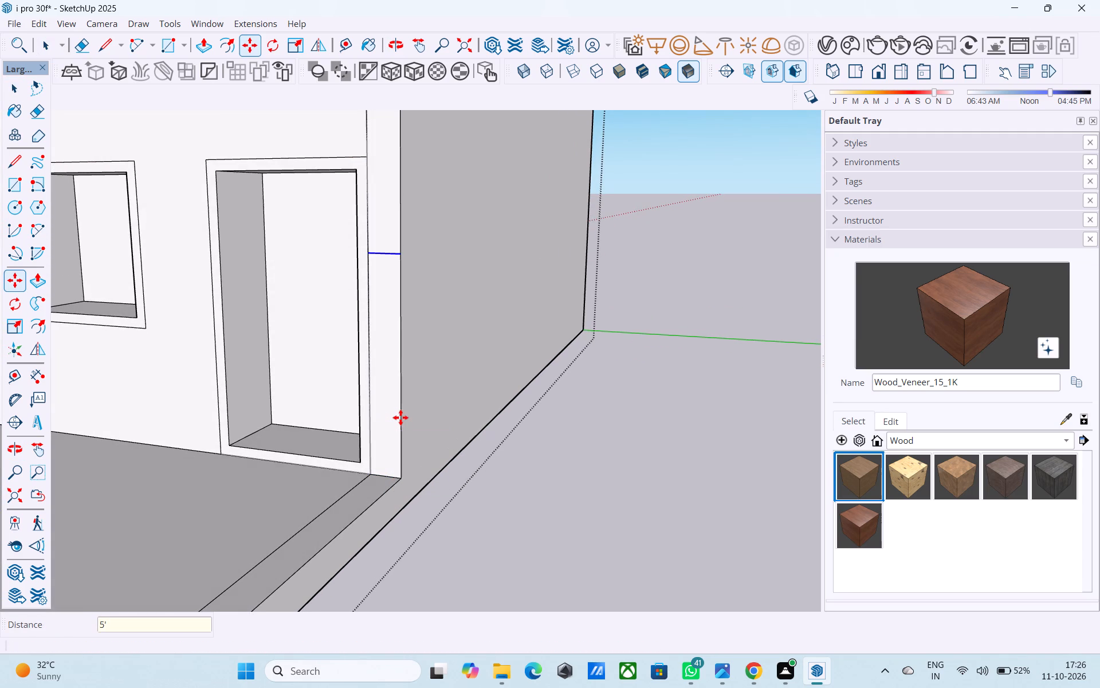
{"action": "key", "text": "space"}
{"action": "left_click", "coordinate": [400, 395]}
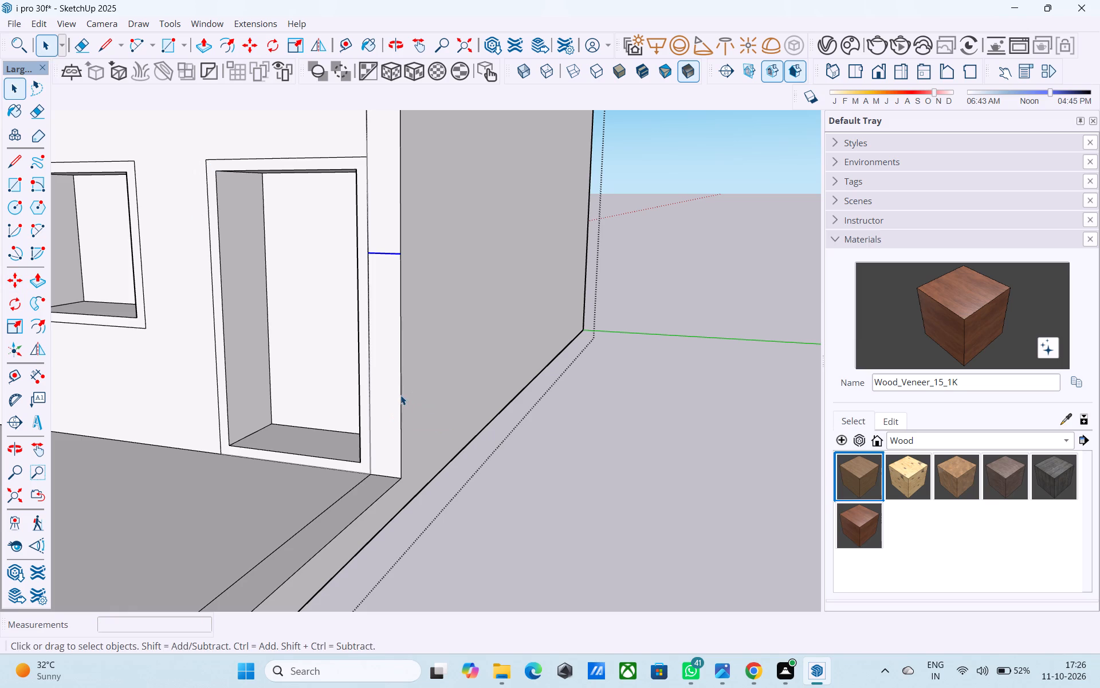
Push/Pull the jamb's lower face 13' 3" to the front pillar to form a low side wall, then leave the group.
{"action": "left_click", "coordinate": [387, 396]}
{"action": "key", "text": "p"}
{"action": "left_click", "coordinate": [387, 396]}
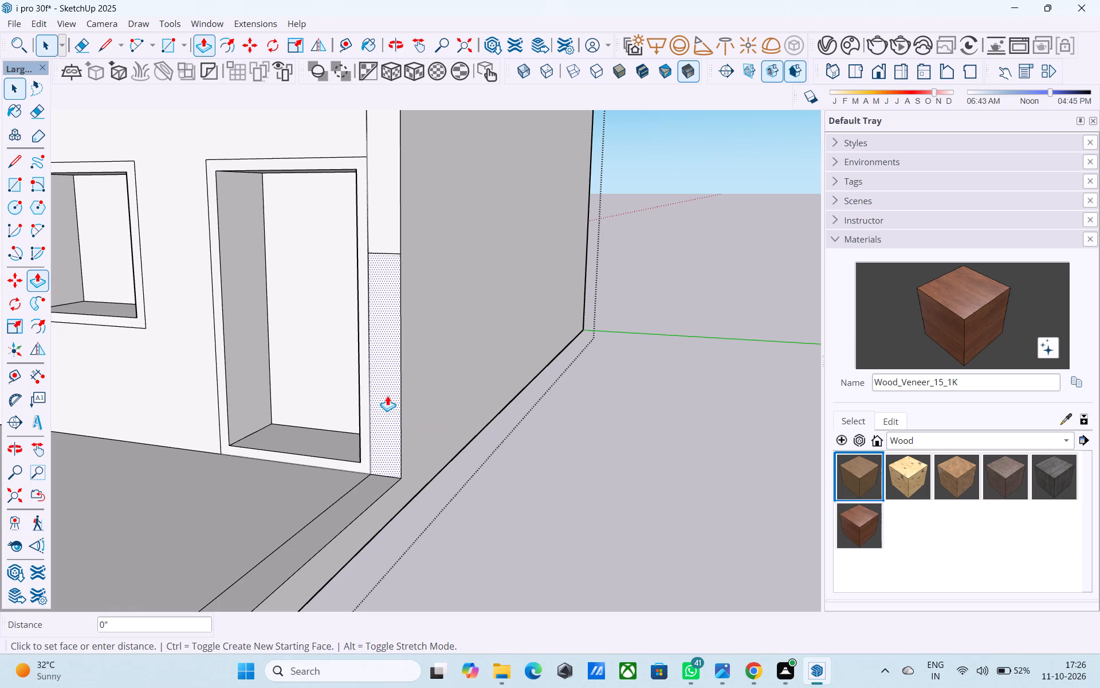
{"action": "scroll", "coordinate": [387, 396], "scroll_direction": "down", "scroll_amount": 6}
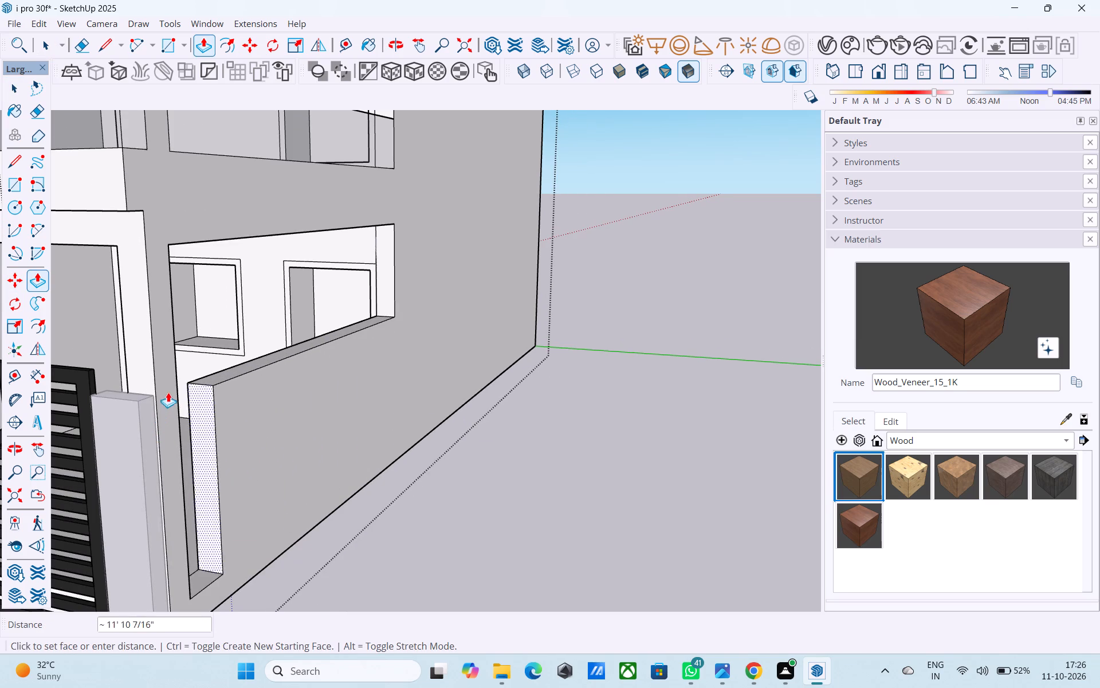
{"action": "middle_click_drag", "start_coordinate": [171, 333], "coordinate": [2, 409]}
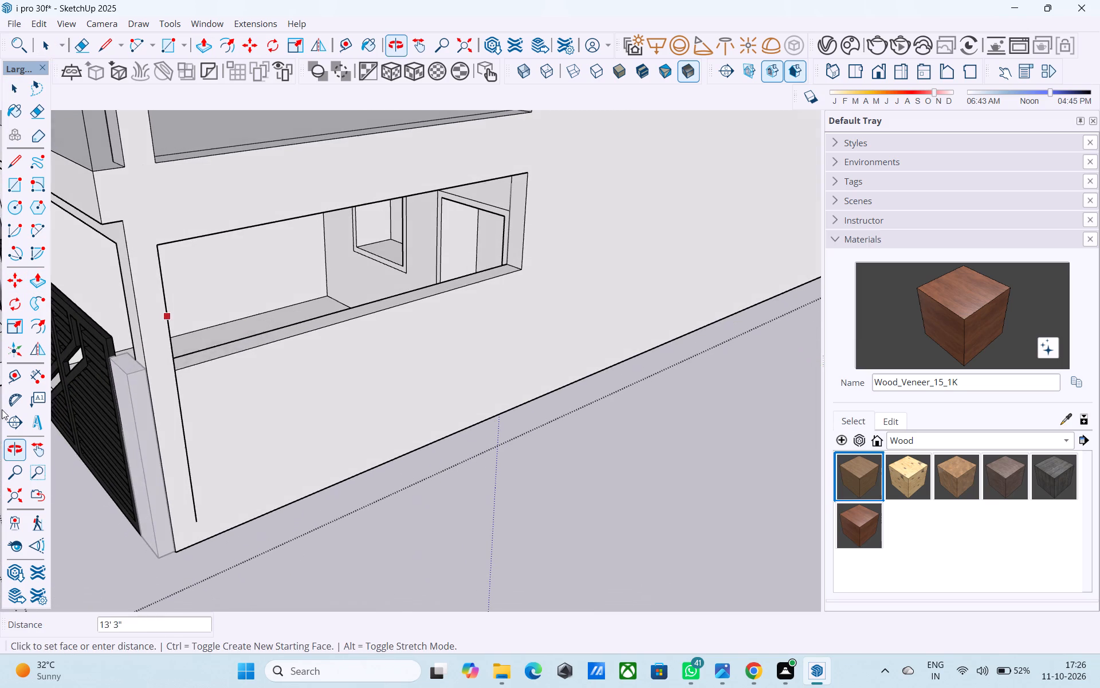
{"action": "middle_click_drag", "start_coordinate": [2, 409], "coordinate": [0, 410]}
{"action": "left_click", "coordinate": [165, 302]}
{"action": "scroll", "coordinate": [170, 350], "scroll_direction": "down", "scroll_amount": 4}
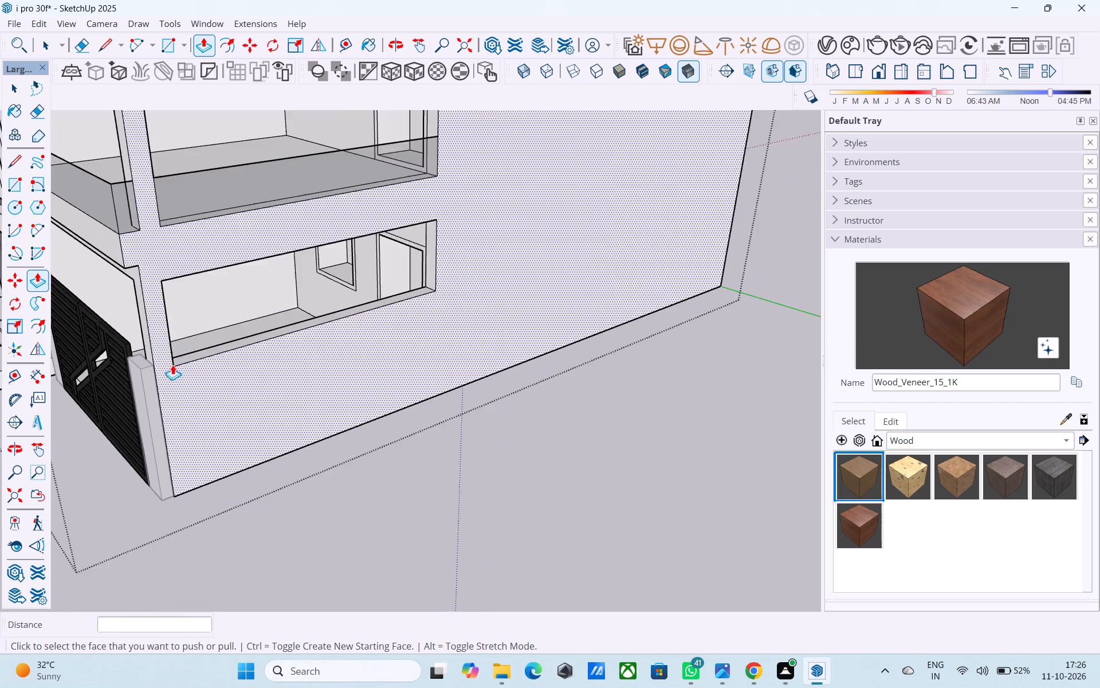
{"action": "middle_click_drag", "start_coordinate": [174, 365], "coordinate": [655, 305]}
{"action": "scroll", "coordinate": [600, 315], "scroll_direction": "down", "scroll_amount": 5}
{"action": "middle_click_drag", "start_coordinate": [553, 354], "coordinate": [329, 331]}
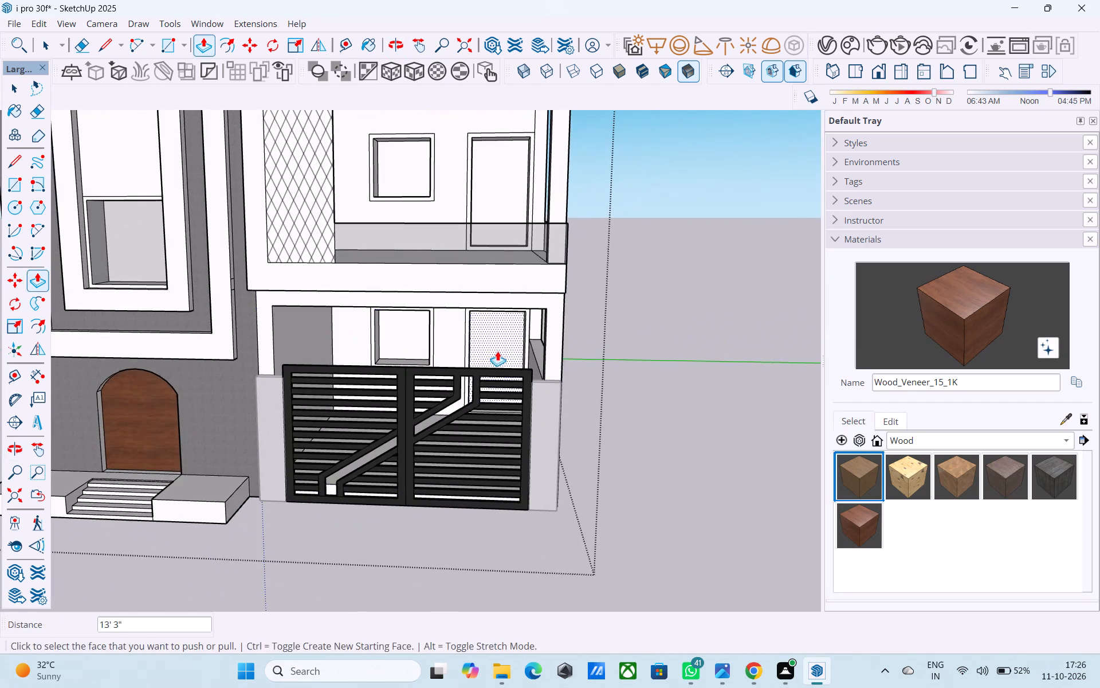
{"action": "middle_click_drag", "start_coordinate": [497, 350], "coordinate": [526, 319]}
{"action": "key", "text": "space"}
{"action": "scroll", "coordinate": [643, 362], "scroll_direction": "down", "scroll_amount": 3}
{"action": "middle_click_drag", "start_coordinate": [643, 362], "coordinate": [638, 356]}
{"action": "left_click", "coordinate": [642, 356]}
Save the house model with the fitted gate and the low porch wall.
{"action": "scroll", "coordinate": [432, 329], "scroll_direction": "down", "scroll_amount": 7}
{"action": "middle_click_drag", "start_coordinate": [427, 335], "coordinate": [427, 368]}
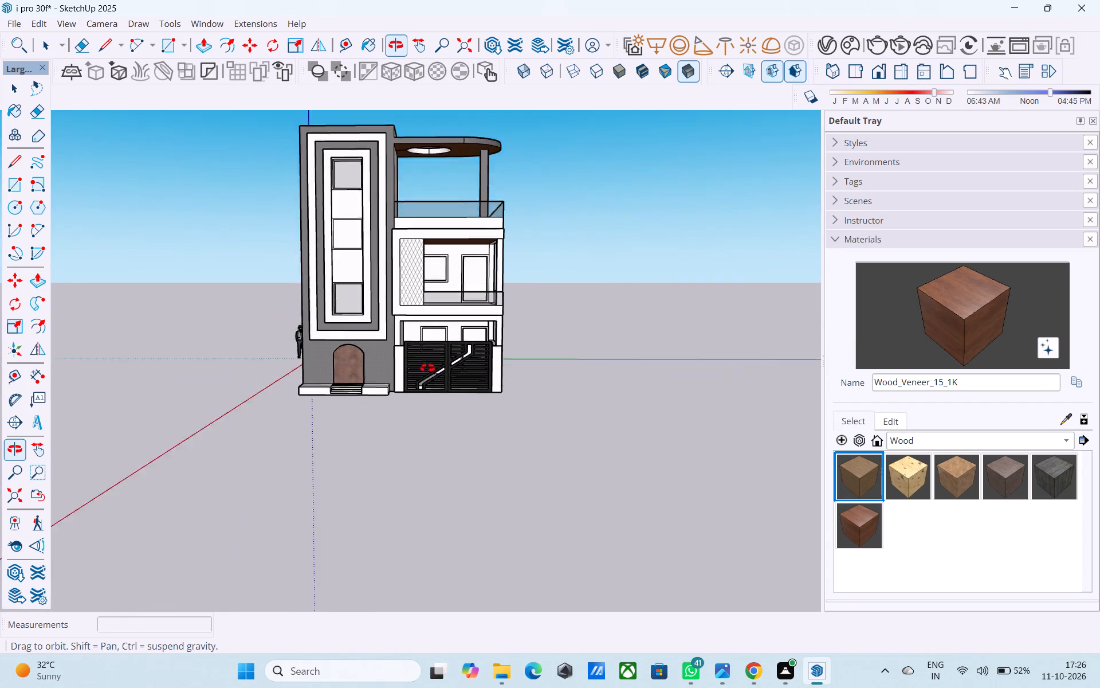
{"action": "middle_click_drag", "start_coordinate": [427, 368], "coordinate": [490, 425]}
{"action": "middle_click_drag", "start_coordinate": [482, 384], "coordinate": [466, 444], "text": "shift"}
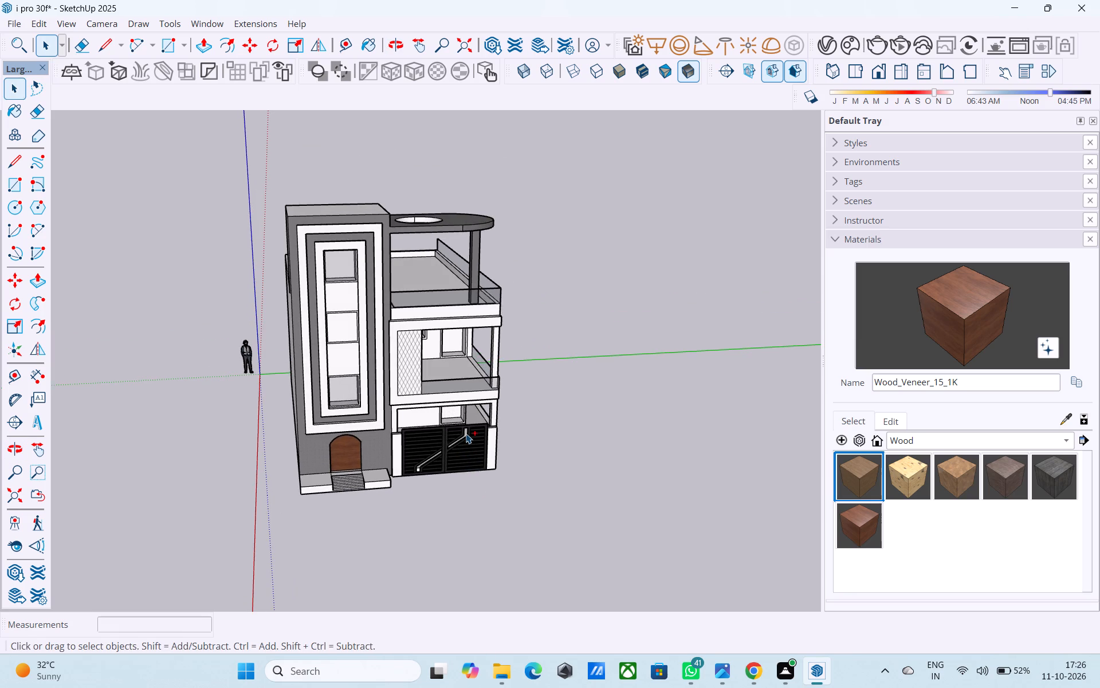
{"action": "key", "text": "ctrl+s"}
{"action": "left_click", "coordinate": [473, 434]}
Review the house exterior from the front and both sides, including the ceilings, balcony, gate and porch side wall.
{"action": "middle_click_drag", "start_coordinate": [463, 402], "coordinate": [384, 362]}
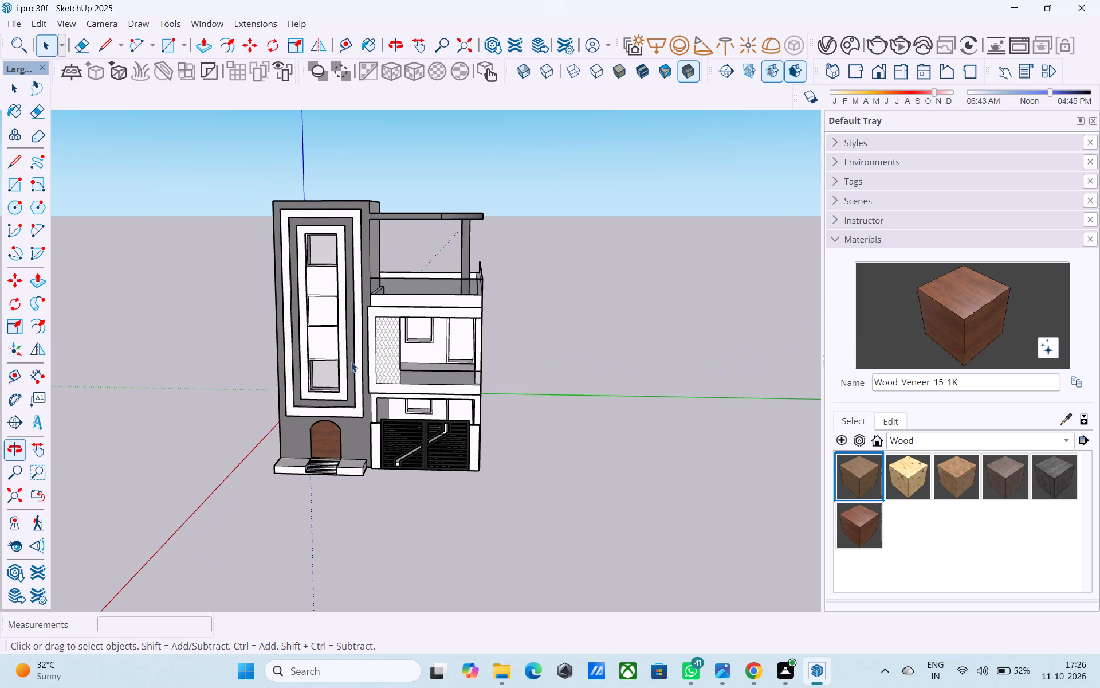
{"action": "middle_click_drag", "start_coordinate": [428, 340], "coordinate": [486, 325]}
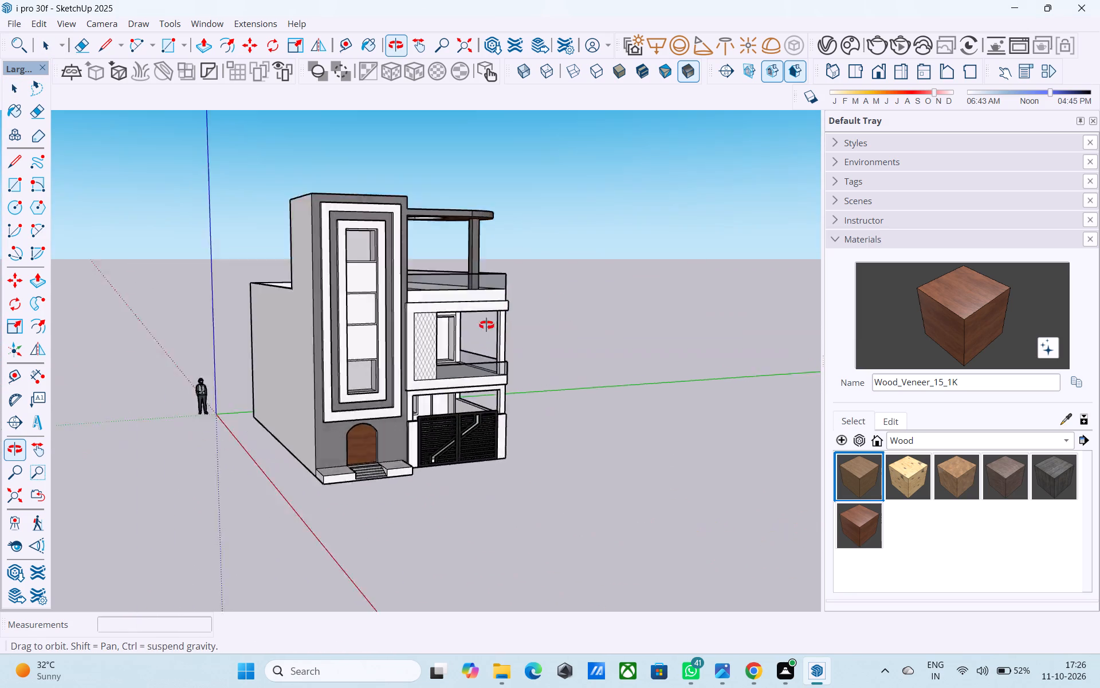
{"action": "middle_click_drag", "start_coordinate": [486, 325], "coordinate": [250, 347]}
{"action": "middle_click_drag", "start_coordinate": [342, 322], "coordinate": [298, 286]}
{"action": "scroll", "coordinate": [299, 286], "scroll_direction": "up", "scroll_amount": 3}
{"action": "middle_click_drag", "start_coordinate": [317, 289], "coordinate": [579, 269]}
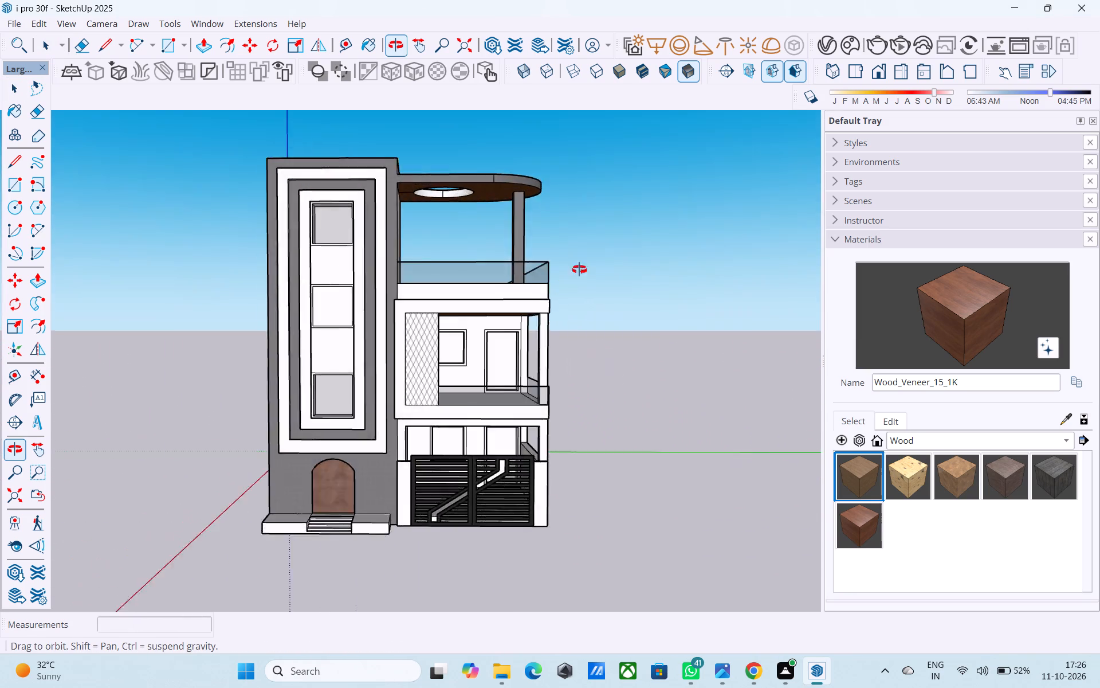
{"action": "middle_click_drag", "start_coordinate": [579, 269], "coordinate": [304, 285]}
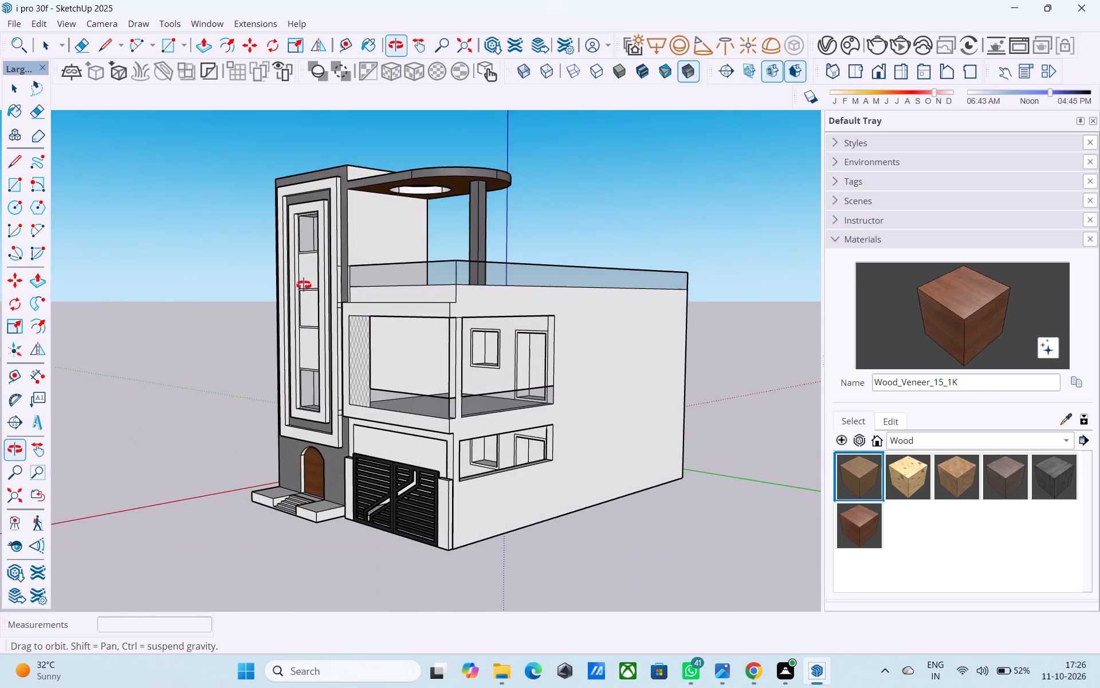
{"action": "middle_click_drag", "start_coordinate": [304, 285], "coordinate": [359, 263]}
{"action": "scroll", "coordinate": [359, 263], "scroll_direction": "up", "scroll_amount": 3}
{"action": "middle_click_drag", "start_coordinate": [359, 261], "coordinate": [421, 218]}
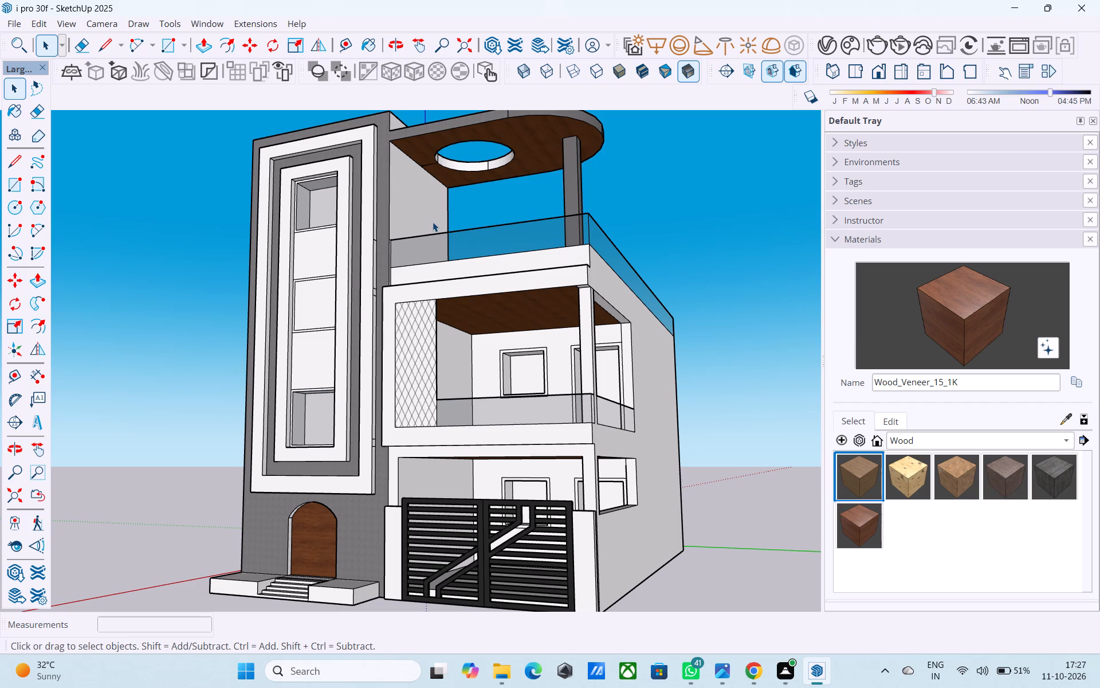
{"action": "middle_click_drag", "start_coordinate": [477, 315], "coordinate": [404, 374]}
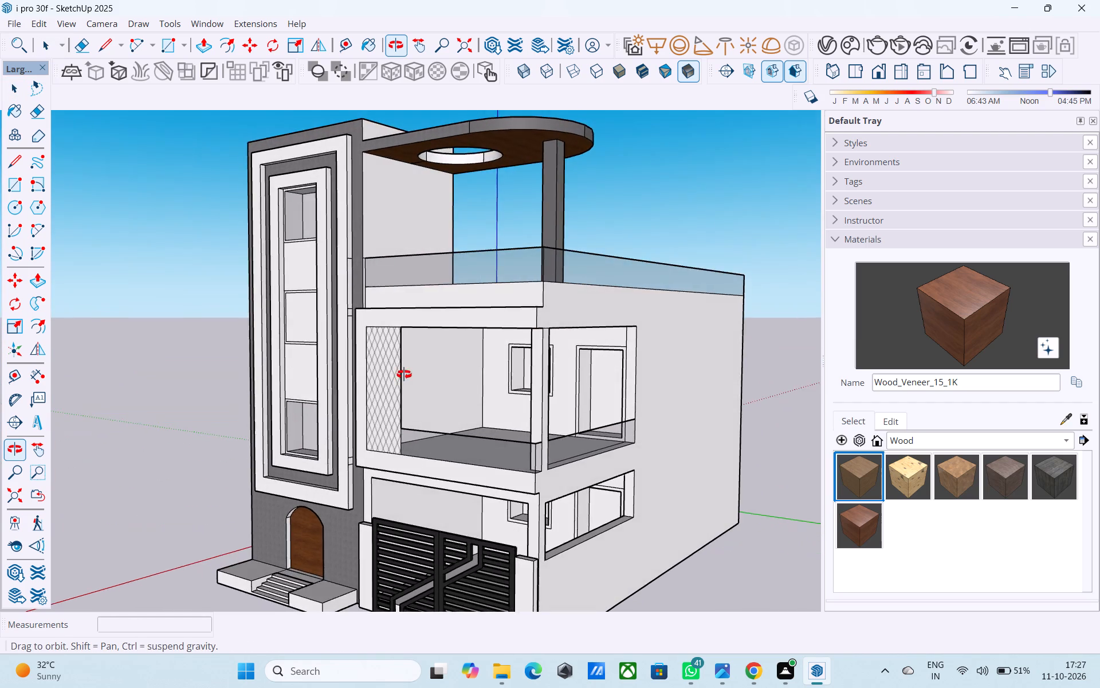
{"action": "middle_click_drag", "start_coordinate": [404, 374], "coordinate": [369, 382]}
{"action": "scroll", "coordinate": [363, 374], "scroll_direction": "up", "scroll_amount": 1}
{"action": "scroll", "coordinate": [362, 372], "scroll_direction": "down", "scroll_amount": 4}
{"action": "middle_click_drag", "start_coordinate": [504, 362], "coordinate": [390, 343]}
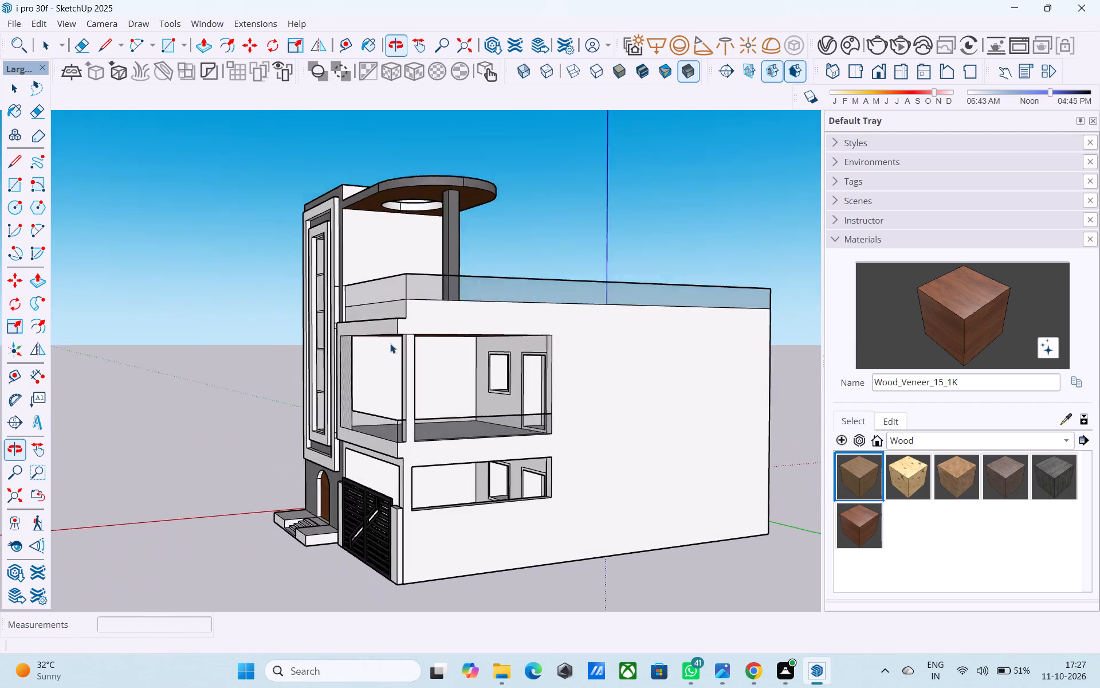
In the building group, paint the balcony's side and front railing glass with the Glass_Basic_01 material from the Glass collection.
{"action": "left_click", "coordinate": [447, 423]}
{"action": "double_click", "coordinate": [521, 428]}
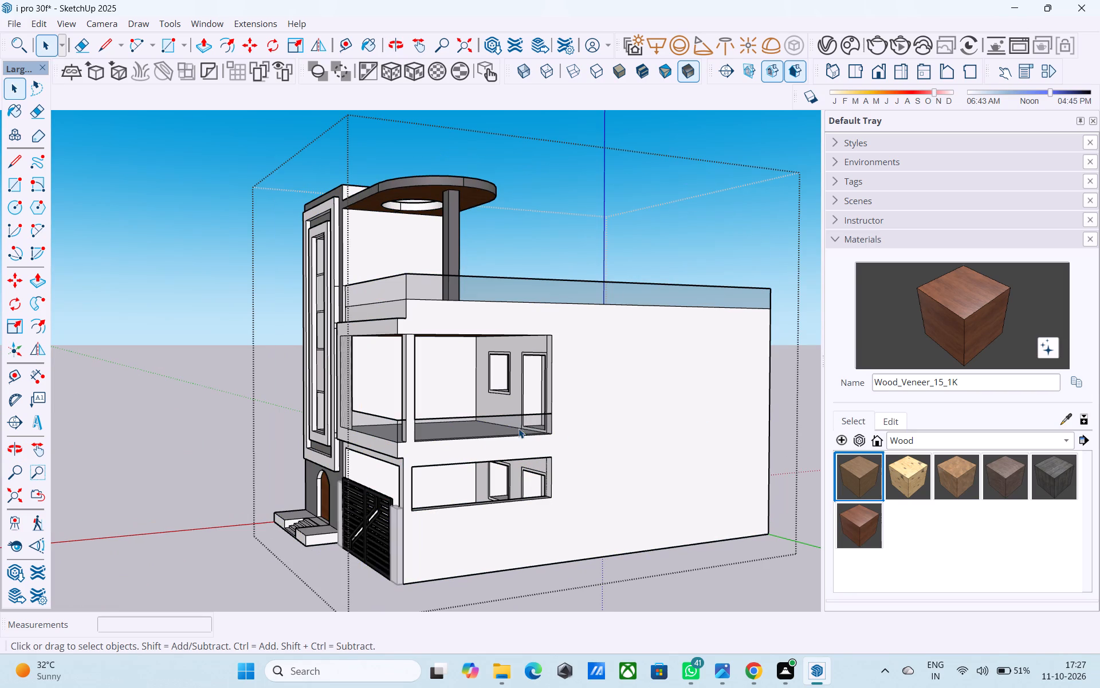
{"action": "left_click", "coordinate": [486, 427]}
{"action": "left_click", "coordinate": [895, 420]}
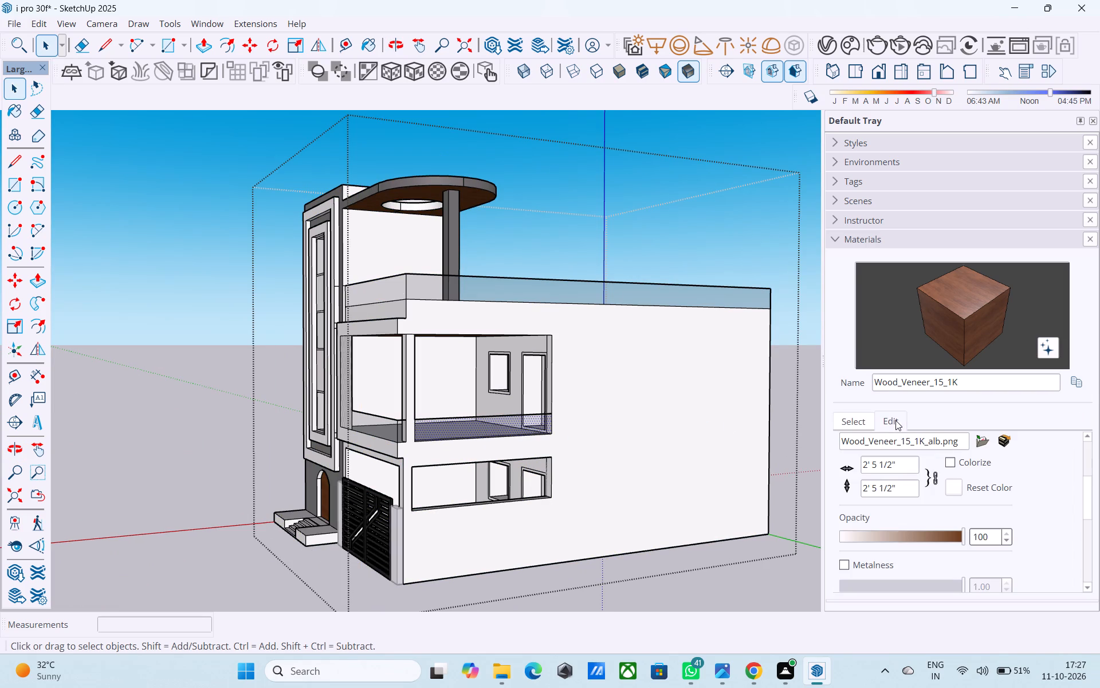
{"action": "left_click", "coordinate": [846, 427]}
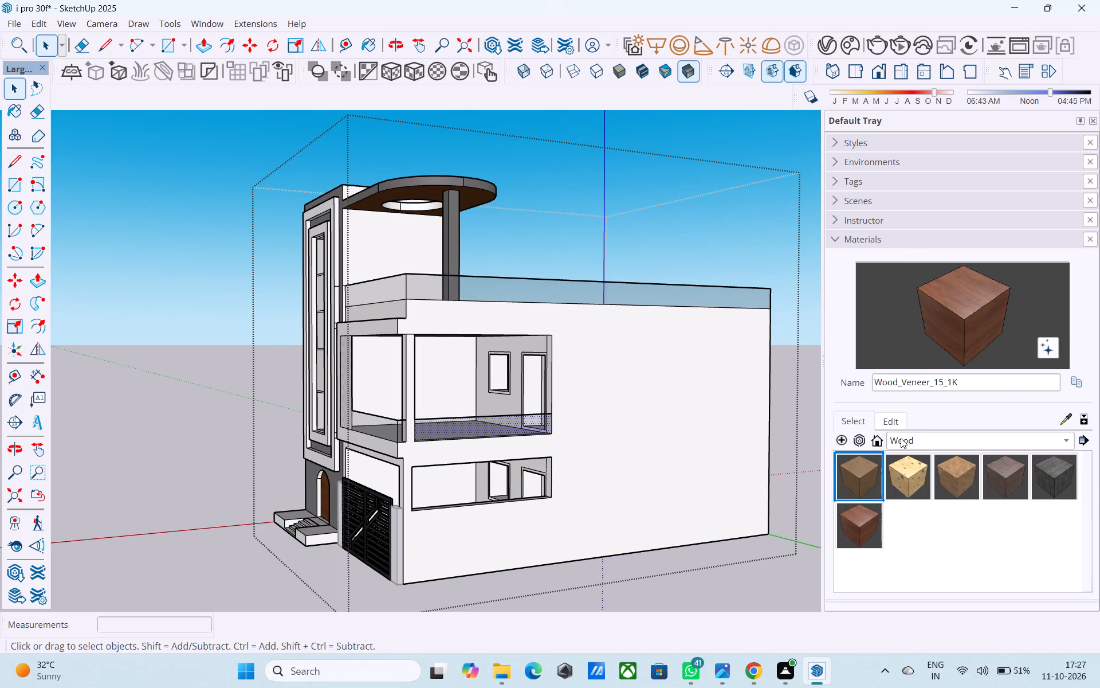
{"action": "left_click", "coordinate": [901, 438]}
{"action": "left_click", "coordinate": [910, 320]}
{"action": "left_click", "coordinate": [870, 478]}
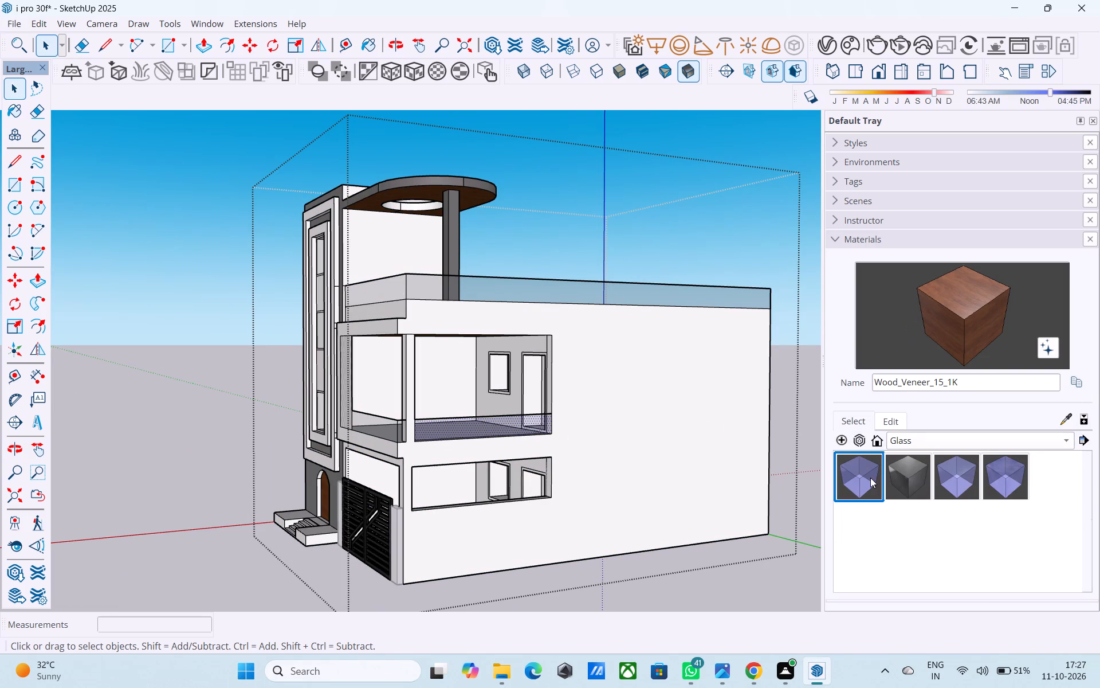
{"action": "left_click", "coordinate": [890, 423]}
{"action": "left_click", "coordinate": [862, 416]}
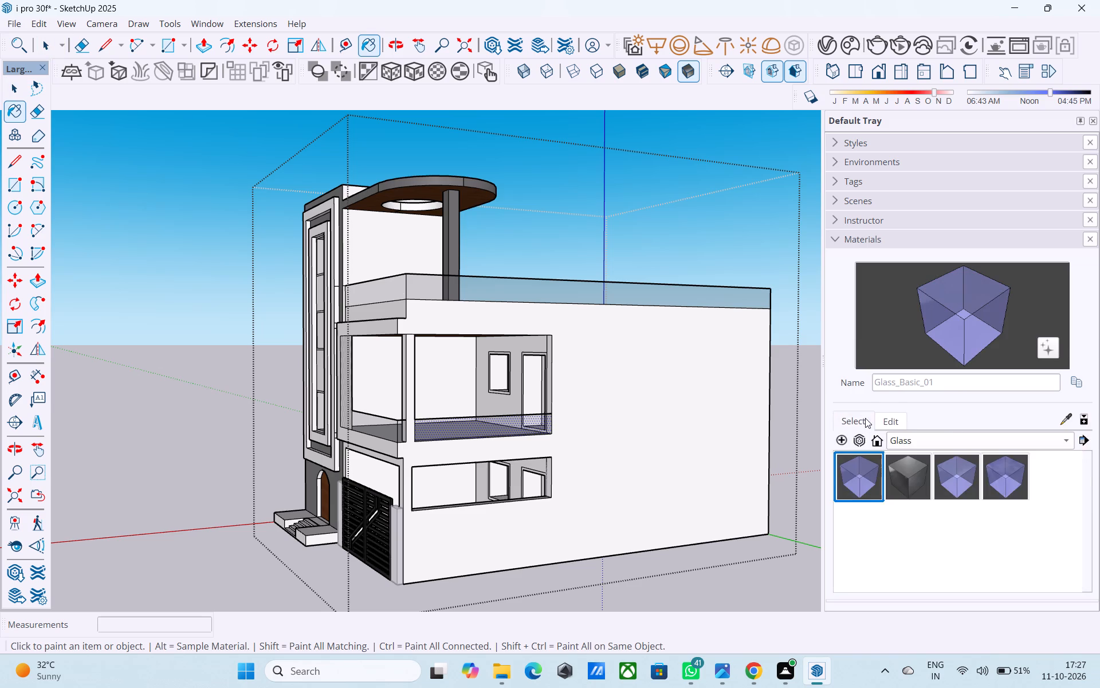
{"action": "left_click", "coordinate": [880, 421]}
{"action": "left_click", "coordinate": [861, 420]}
{"action": "left_click", "coordinate": [948, 322]}
{"action": "left_click", "coordinate": [467, 431]}
{"action": "left_click", "coordinate": [386, 423]}
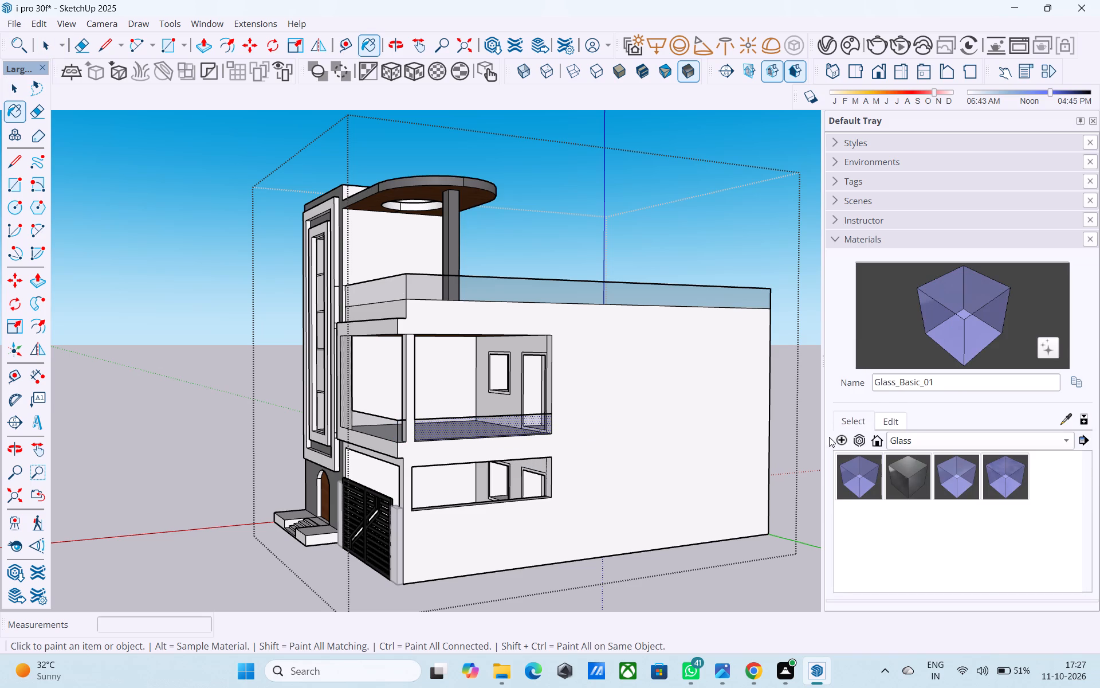
Check the opacity, metalness and roughness settings of Glass_Basic_01, then leave the building group.
{"action": "left_click", "coordinate": [891, 417]}
{"action": "scroll", "coordinate": [883, 470], "scroll_direction": "down", "scroll_amount": 5}
{"action": "scroll", "coordinate": [883, 470], "scroll_direction": "up", "scroll_amount": 2}
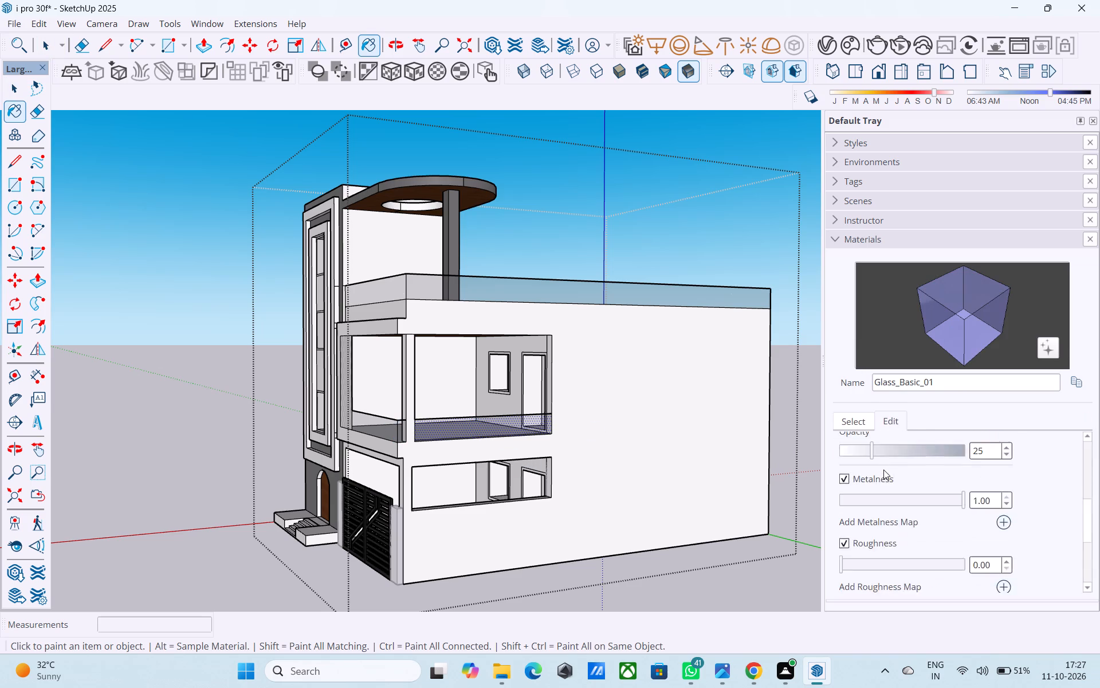
{"action": "scroll", "coordinate": [883, 470], "scroll_direction": "up", "scroll_amount": 3}
{"action": "left_click", "coordinate": [866, 431]}
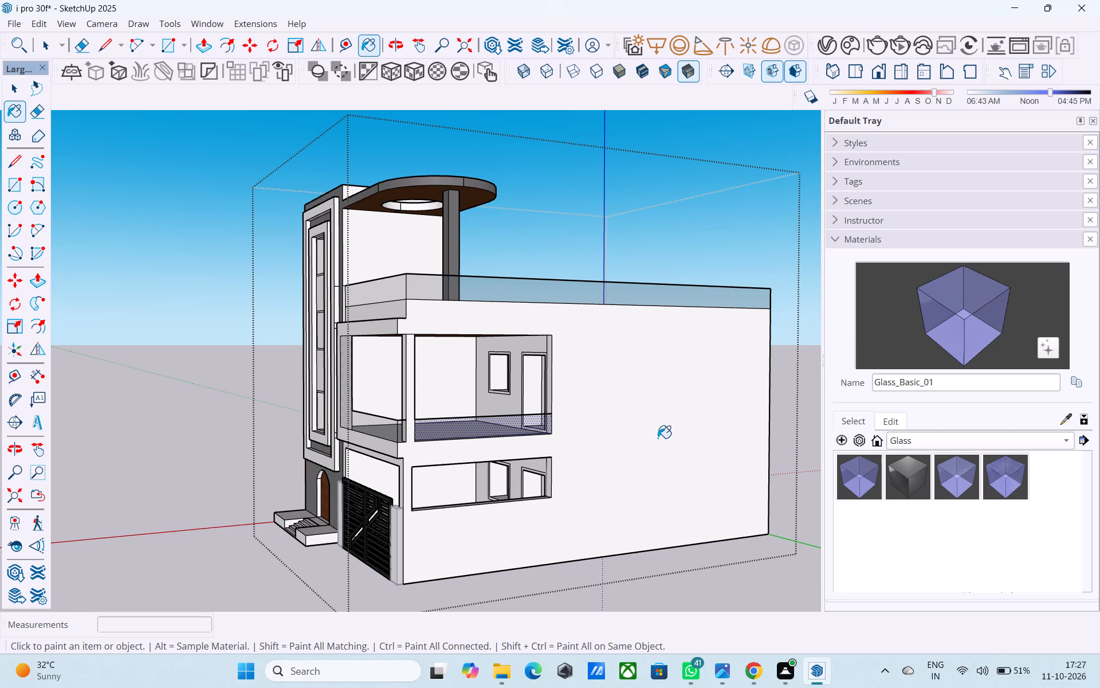
{"action": "key", "text": "space"}
{"action": "left_click", "coordinate": [658, 438]}
{"action": "scroll", "coordinate": [563, 435], "scroll_direction": "down", "scroll_amount": 2}
{"action": "middle_click_drag", "start_coordinate": [565, 440], "coordinate": [776, 509]}
{"action": "left_click", "coordinate": [711, 527]}
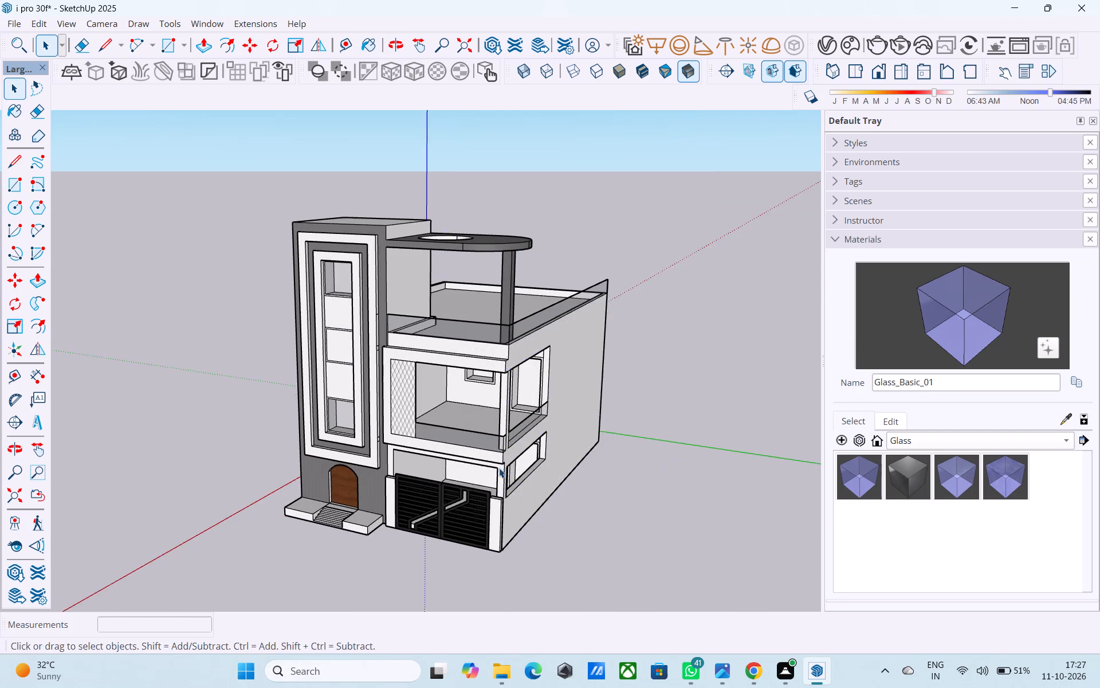
Review the front facade, including the stair tower's windows, balcony, terrace railing and porch gate.
{"action": "scroll", "coordinate": [499, 468], "scroll_direction": "up", "scroll_amount": 1}
{"action": "middle_click_drag", "start_coordinate": [499, 465], "coordinate": [787, 372]}
{"action": "scroll", "coordinate": [520, 481], "scroll_direction": "up", "scroll_amount": 3}
{"action": "middle_click_drag", "start_coordinate": [407, 514], "coordinate": [328, 553]}
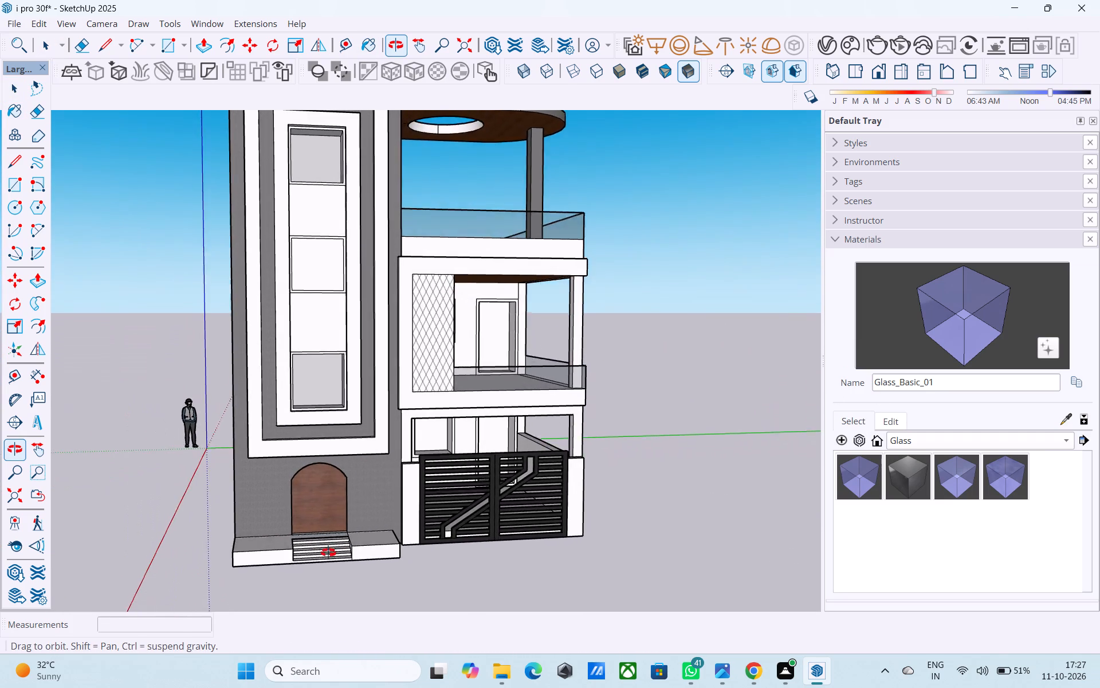
{"action": "middle_click_drag", "start_coordinate": [328, 553], "coordinate": [328, 556]}
{"action": "scroll", "coordinate": [328, 556], "scroll_direction": "down", "scroll_amount": 5}
{"action": "scroll", "coordinate": [294, 319], "scroll_direction": "up", "scroll_amount": 1}
{"action": "middle_click_drag", "start_coordinate": [294, 319], "coordinate": [297, 341]}
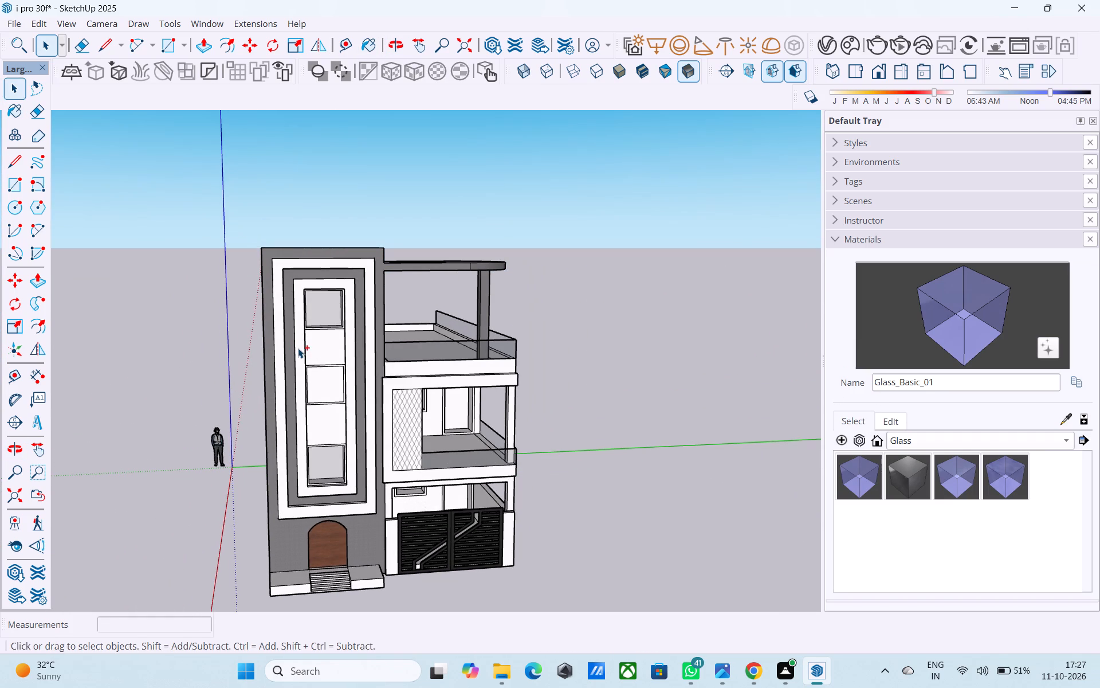
Save the house model.
{"action": "key", "text": "ctrl+s"}
Import the Ganesha picture Screenshot_26-8-2026_18549_www.bing.com from Downloads as an image.
{"action": "left_click", "coordinate": [9, 25]}
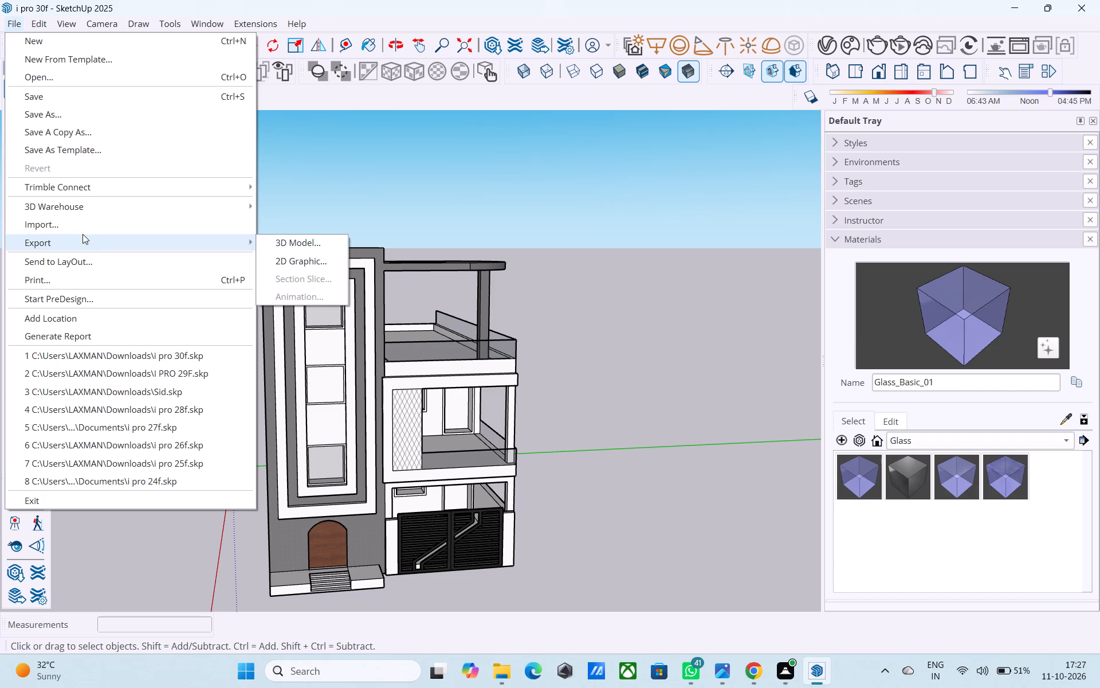
{"action": "left_click", "coordinate": [81, 227]}
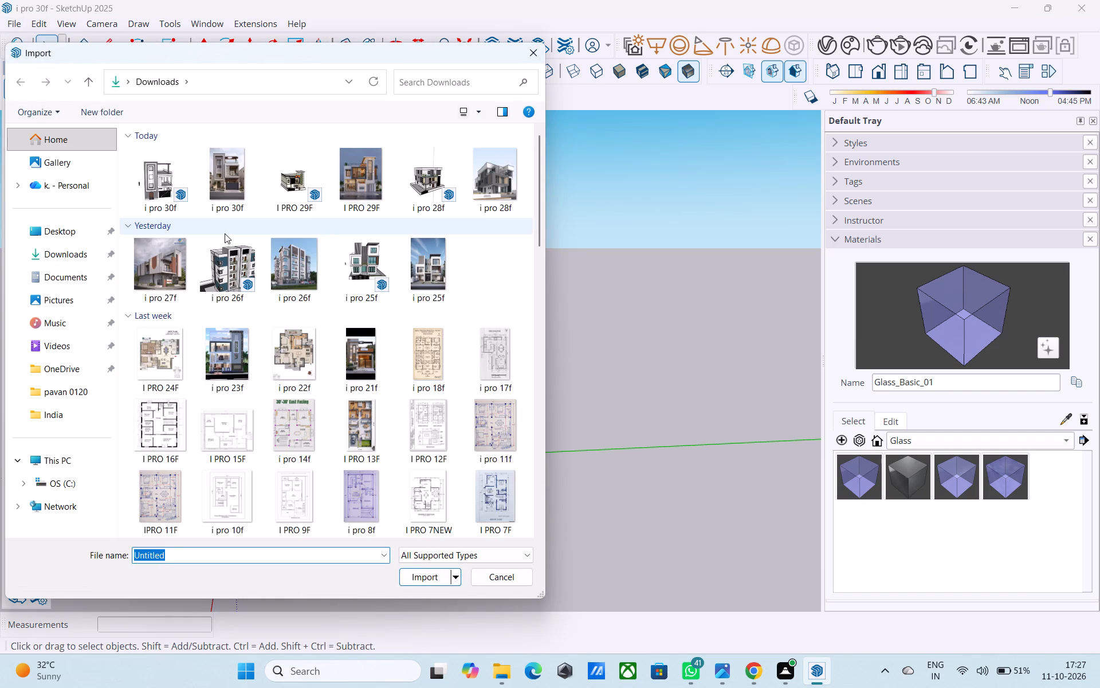
{"action": "scroll", "coordinate": [231, 242], "scroll_direction": "down", "scroll_amount": 4}
{"action": "left_click", "coordinate": [82, 261]}
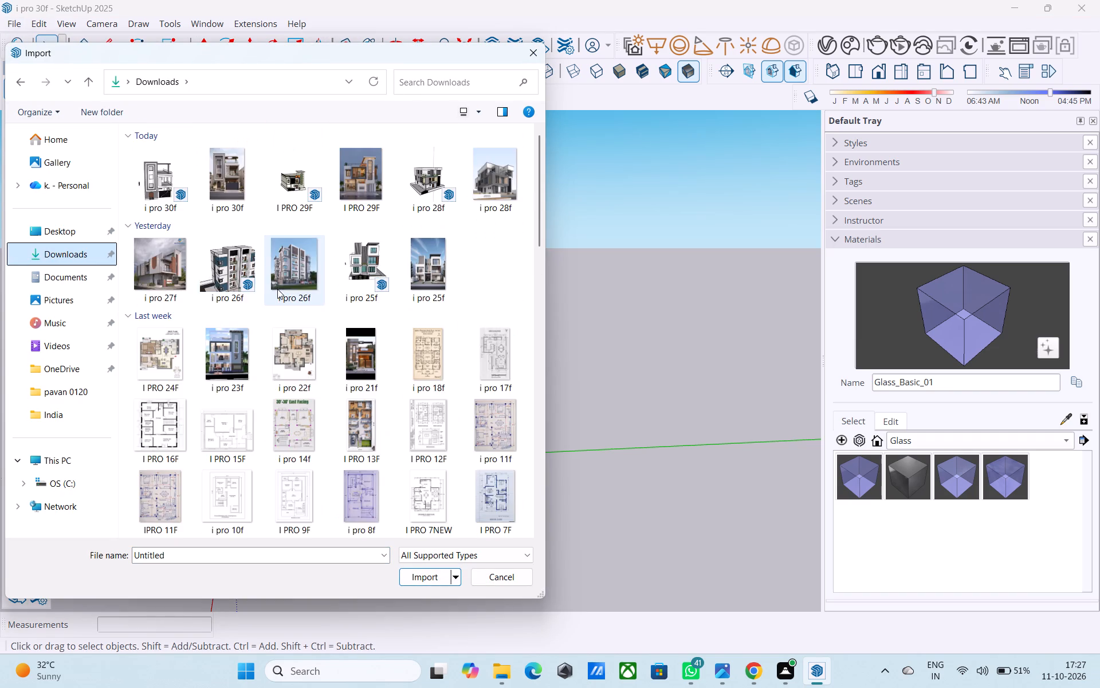
{"action": "scroll", "coordinate": [278, 291], "scroll_direction": "down", "scroll_amount": 5}
{"action": "scroll", "coordinate": [273, 296], "scroll_direction": "up", "scroll_amount": 2}
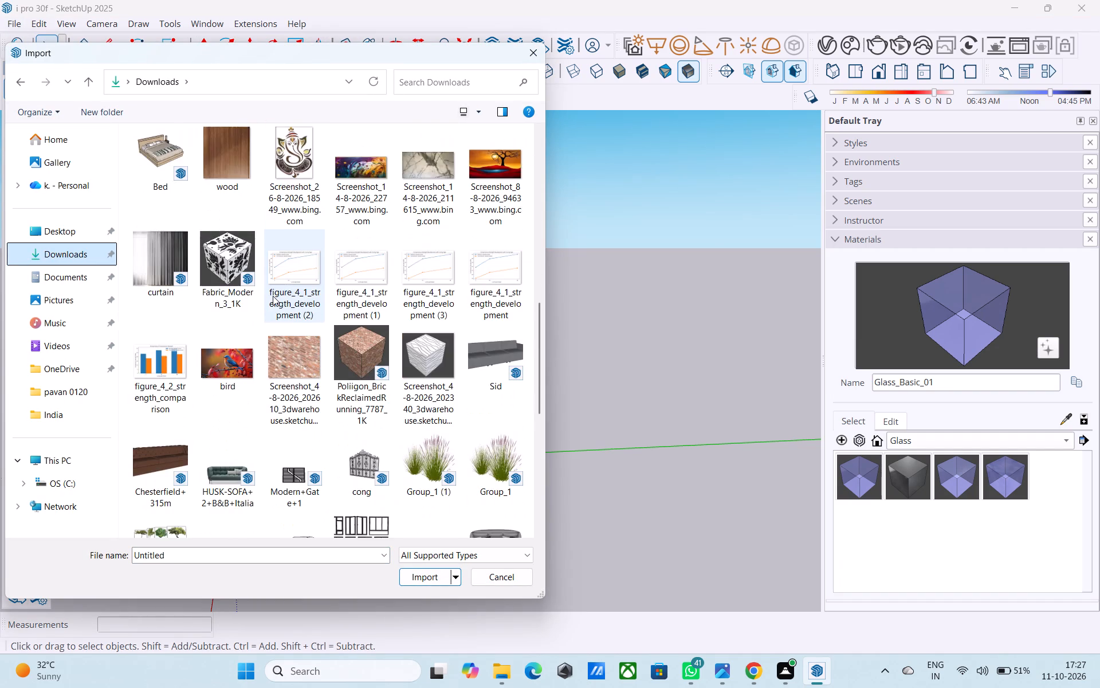
{"action": "scroll", "coordinate": [273, 296], "scroll_direction": "up", "scroll_amount": 1}
{"action": "left_click_drag", "start_coordinate": [285, 268], "coordinate": [284, 256]}
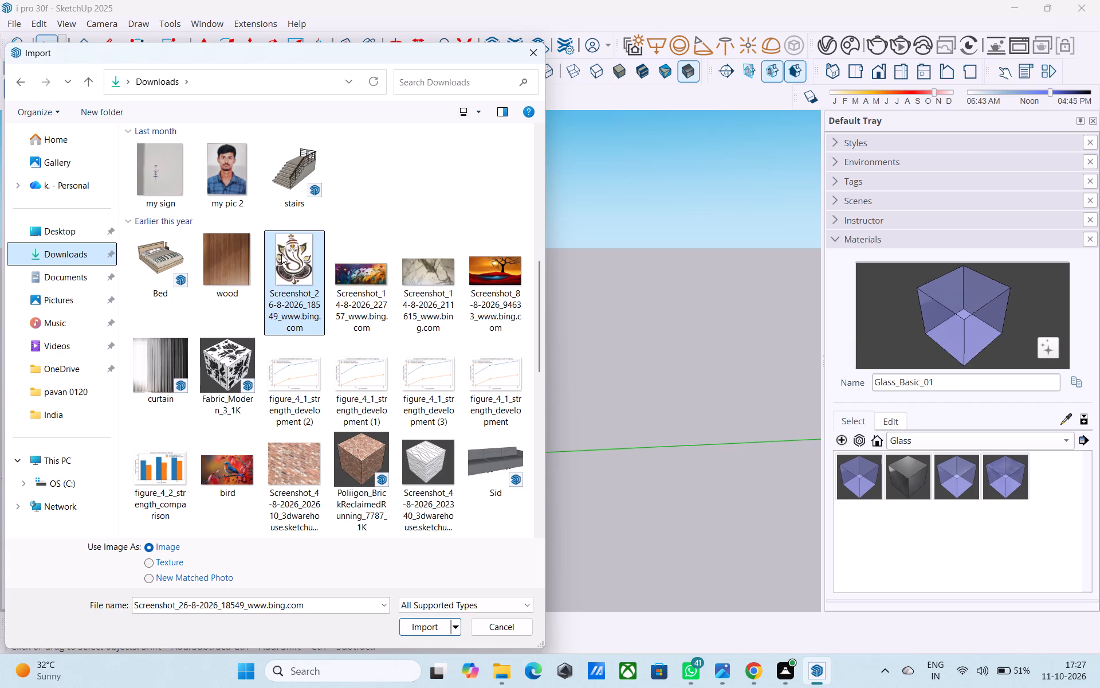
{"action": "scroll", "coordinate": [277, 334], "scroll_direction": "down", "scroll_amount": 5}
{"action": "left_click", "coordinate": [441, 629]}
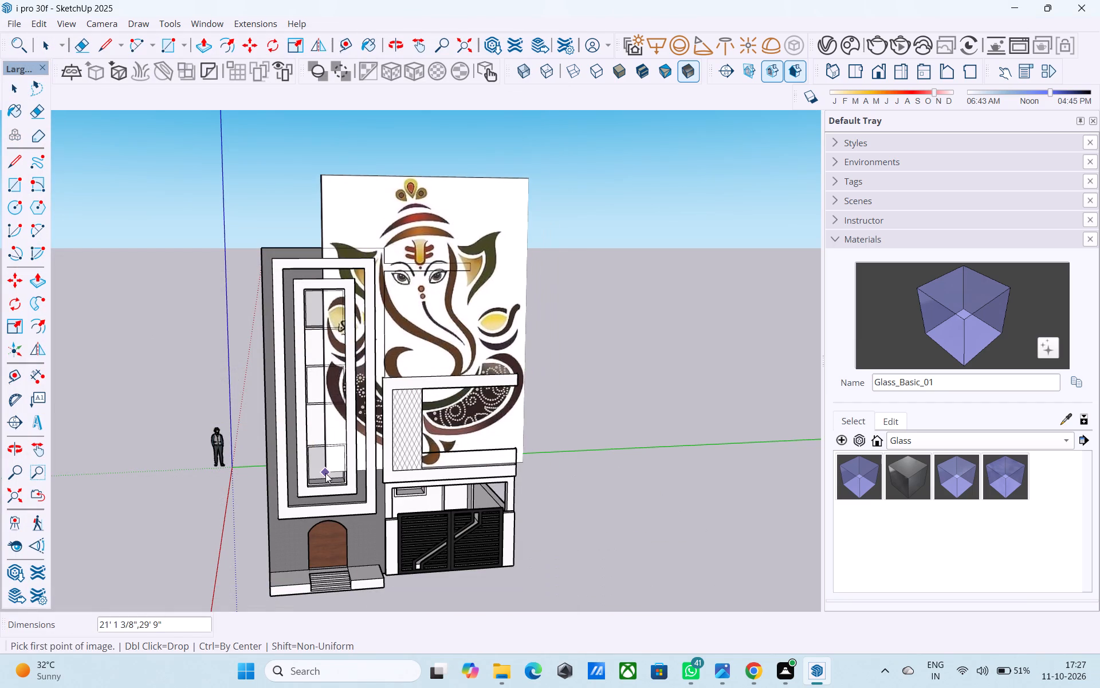
Place the Ganesha image about 2' wide on the tower's blank panel, starting at the corner just above the lowest window.
{"action": "middle_click_drag", "start_coordinate": [304, 451], "coordinate": [222, 445]}
{"action": "scroll", "coordinate": [245, 435], "scroll_direction": "up", "scroll_amount": 13}
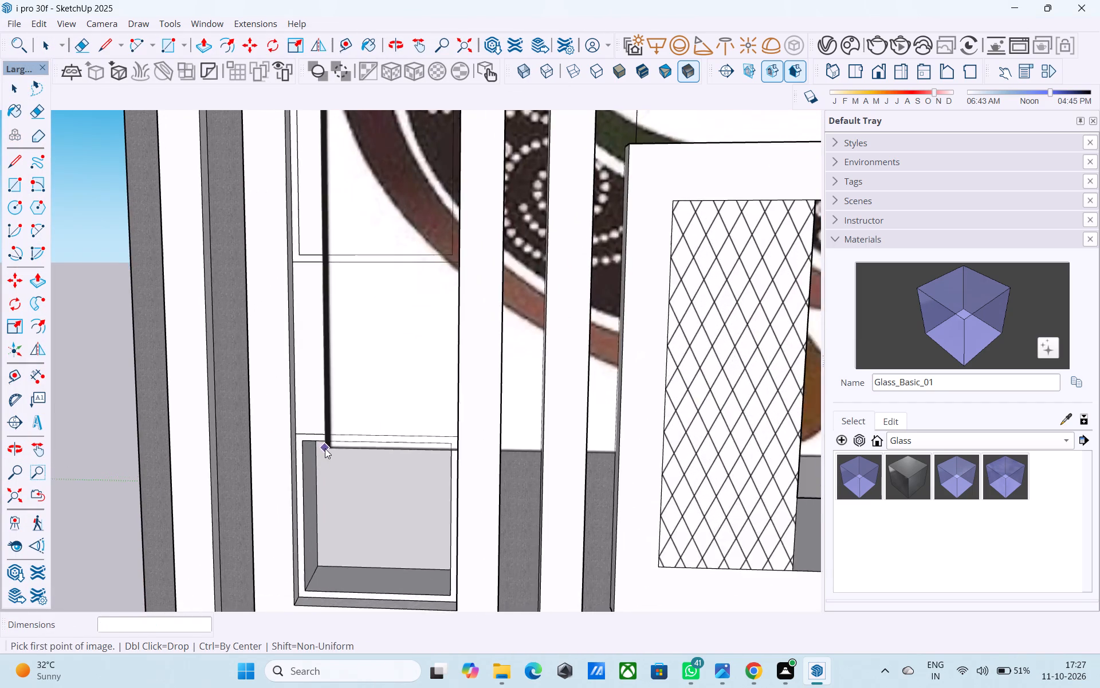
{"action": "scroll", "coordinate": [325, 448], "scroll_direction": "up", "scroll_amount": 3}
{"action": "left_click", "coordinate": [292, 431]}
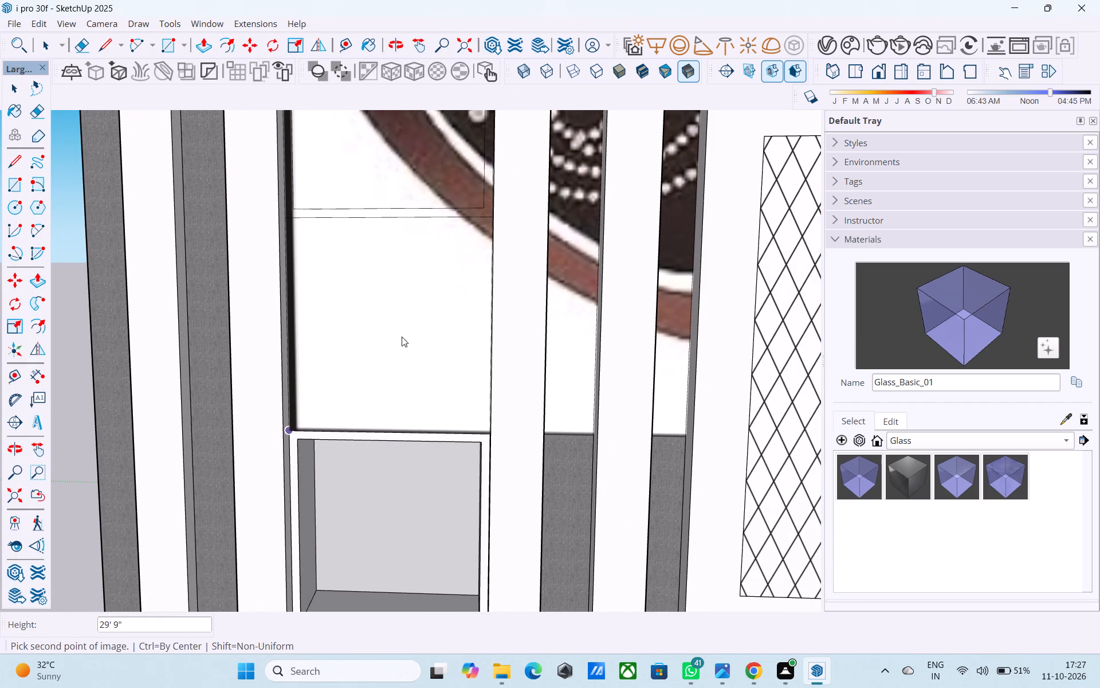
{"action": "scroll", "coordinate": [404, 339], "scroll_direction": "down", "scroll_amount": 11}
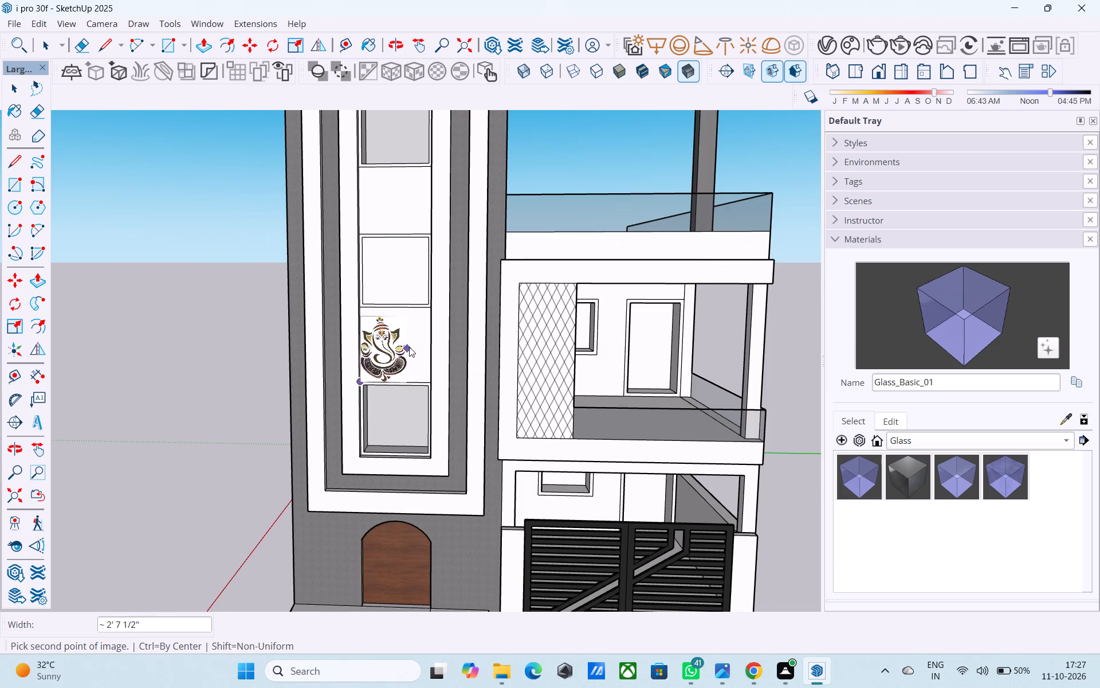
{"action": "scroll", "coordinate": [399, 381], "scroll_direction": "up", "scroll_amount": 5}
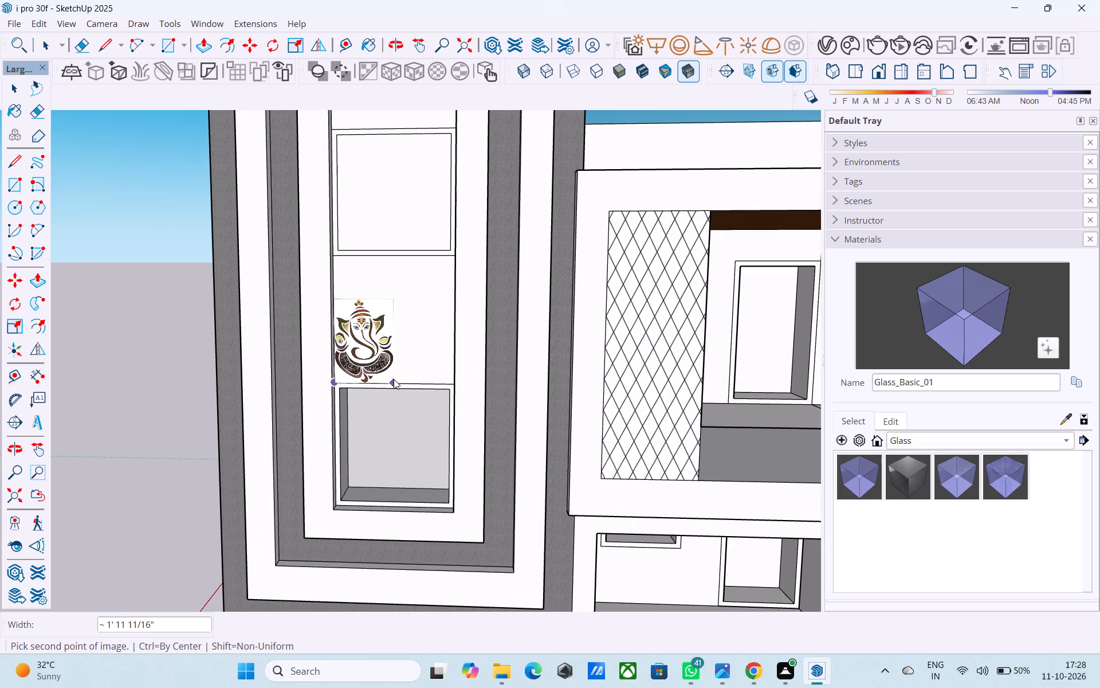
{"action": "left_click", "coordinate": [392, 379]}
Move the Ganesha image about 2 5/16" outward from the tower panel's face, then deselect it.
{"action": "scroll", "coordinate": [390, 381], "scroll_direction": "down", "scroll_amount": 6}
{"action": "scroll", "coordinate": [390, 381], "scroll_direction": "up", "scroll_amount": 6}
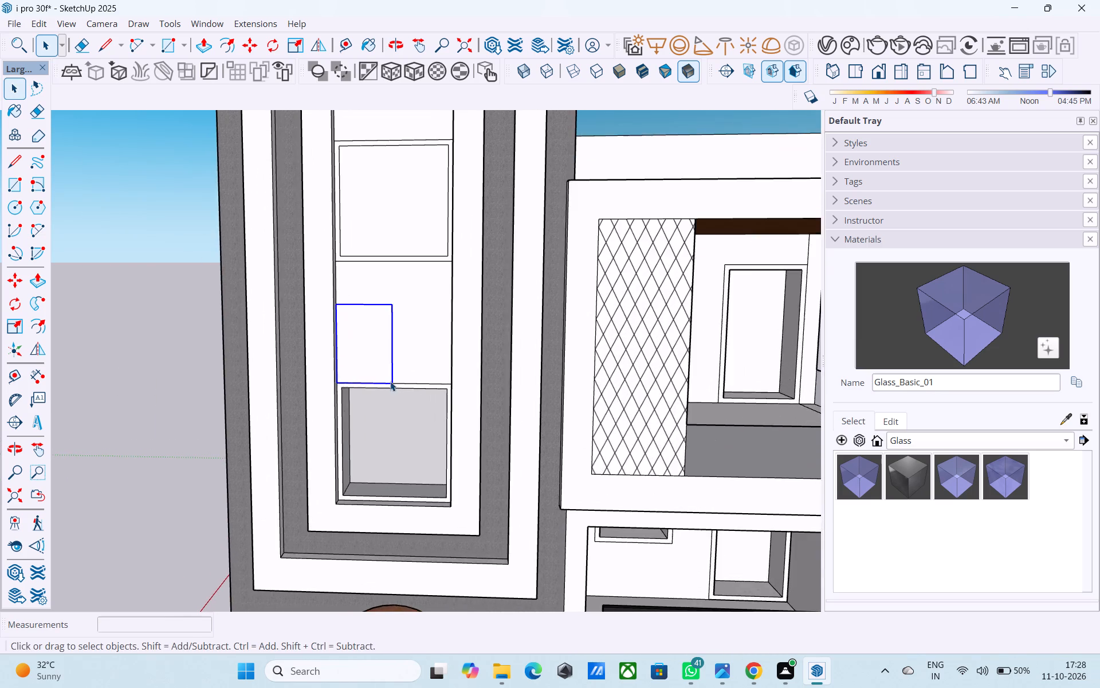
{"action": "scroll", "coordinate": [390, 381], "scroll_direction": "up", "scroll_amount": 3}
{"action": "middle_click_drag", "start_coordinate": [391, 397], "coordinate": [611, 398]}
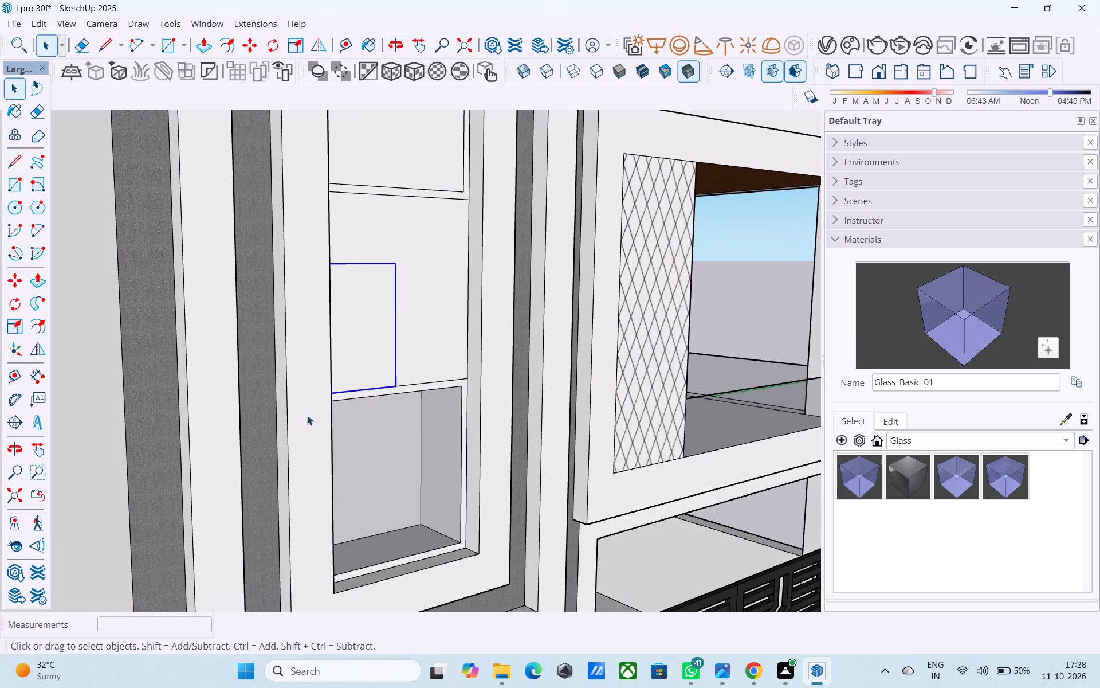
{"action": "key", "text": "m"}
{"action": "scroll", "coordinate": [304, 404], "scroll_direction": "up", "scroll_amount": 7}
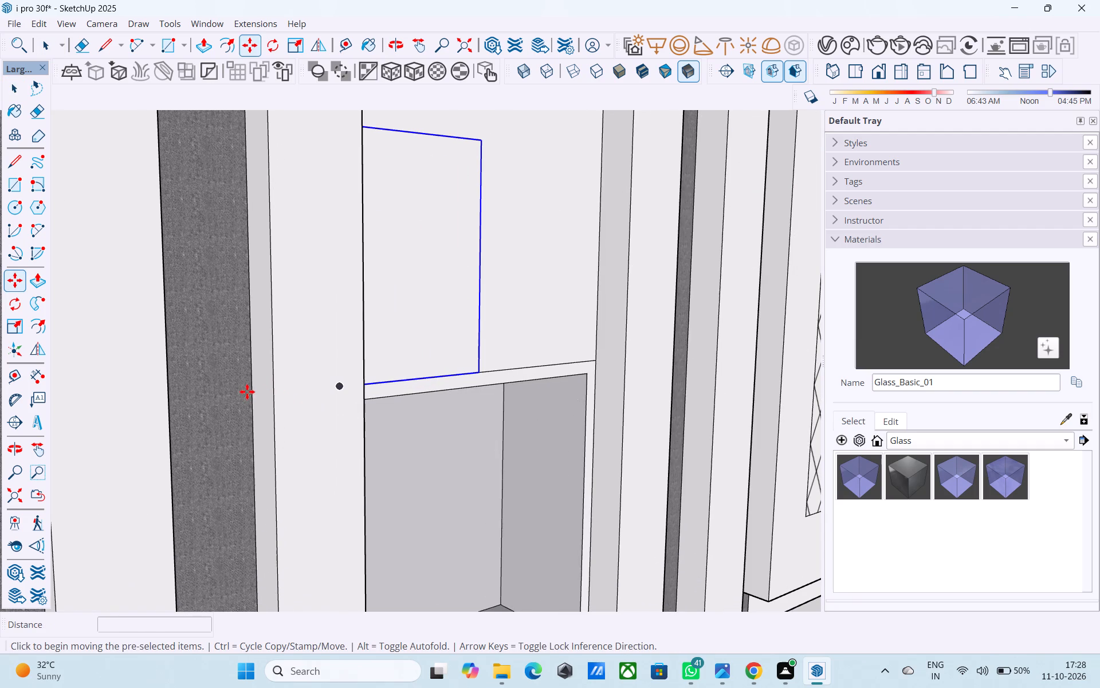
{"action": "left_click", "coordinate": [250, 392]}
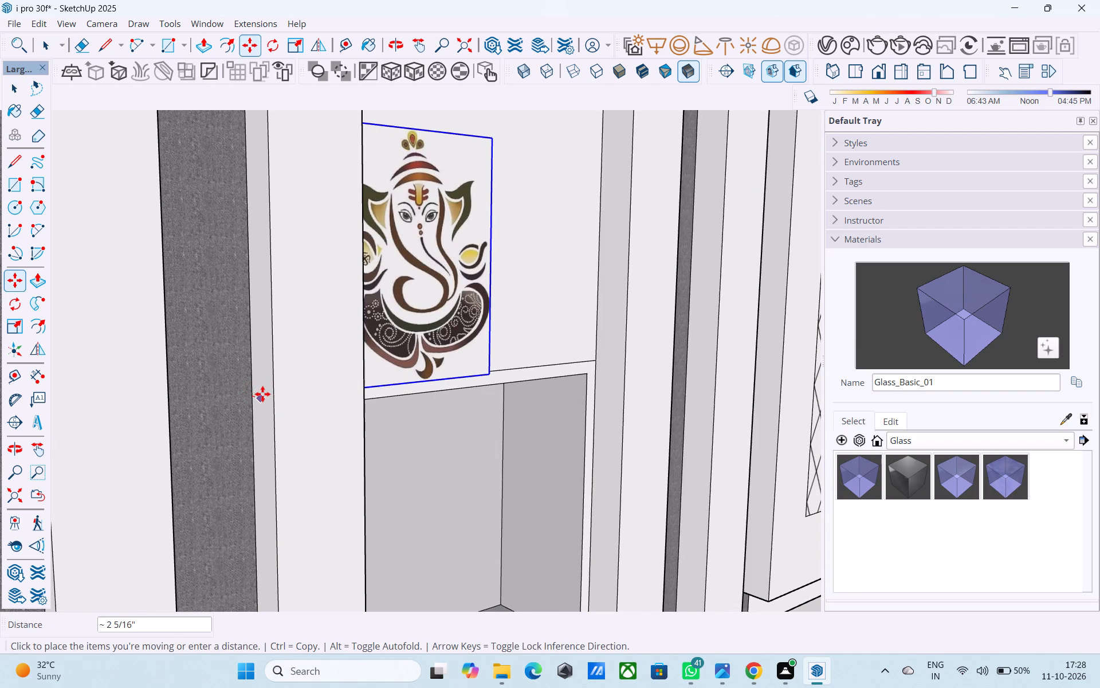
{"action": "left_click", "coordinate": [262, 394]}
{"action": "key", "text": "space"}
{"action": "scroll", "coordinate": [260, 392], "scroll_direction": "down", "scroll_amount": 13}
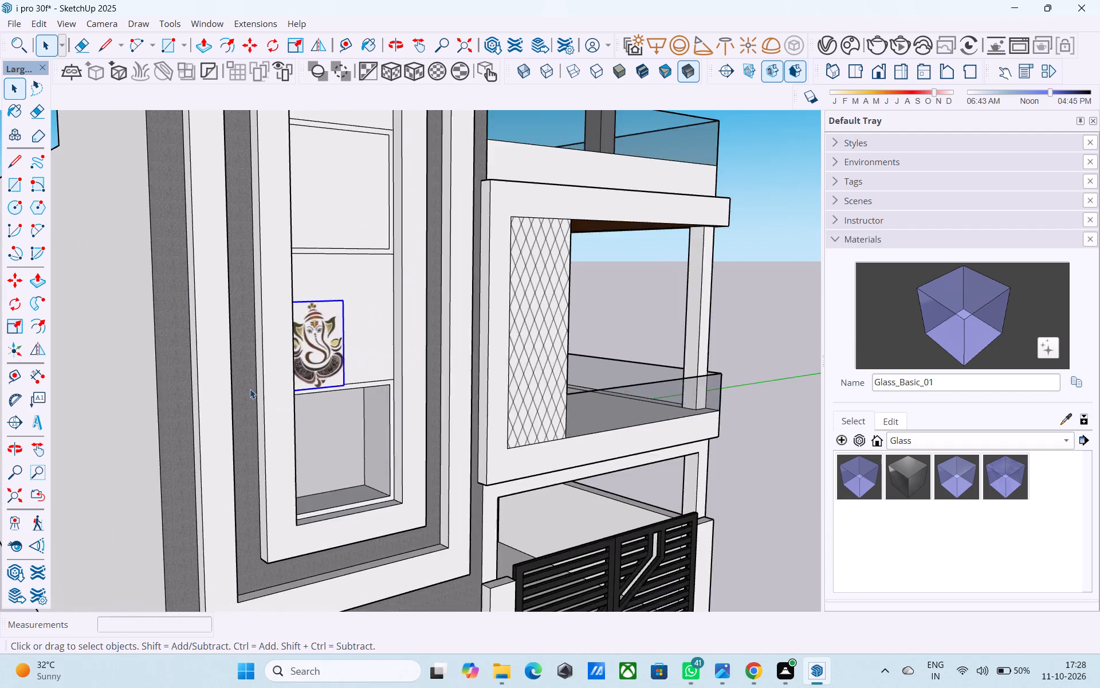
{"action": "scroll", "coordinate": [250, 389], "scroll_direction": "down", "scroll_amount": 4}
{"action": "middle_click_drag", "start_coordinate": [281, 383], "coordinate": [131, 404]}
{"action": "scroll", "coordinate": [129, 404], "scroll_direction": "down", "scroll_amount": 6}
{"action": "left_click", "coordinate": [510, 396]}
Copy the Ganesha image about 4' 6" upward onto the tower's middle window.
{"action": "scroll", "coordinate": [175, 384], "scroll_direction": "up", "scroll_amount": 2}
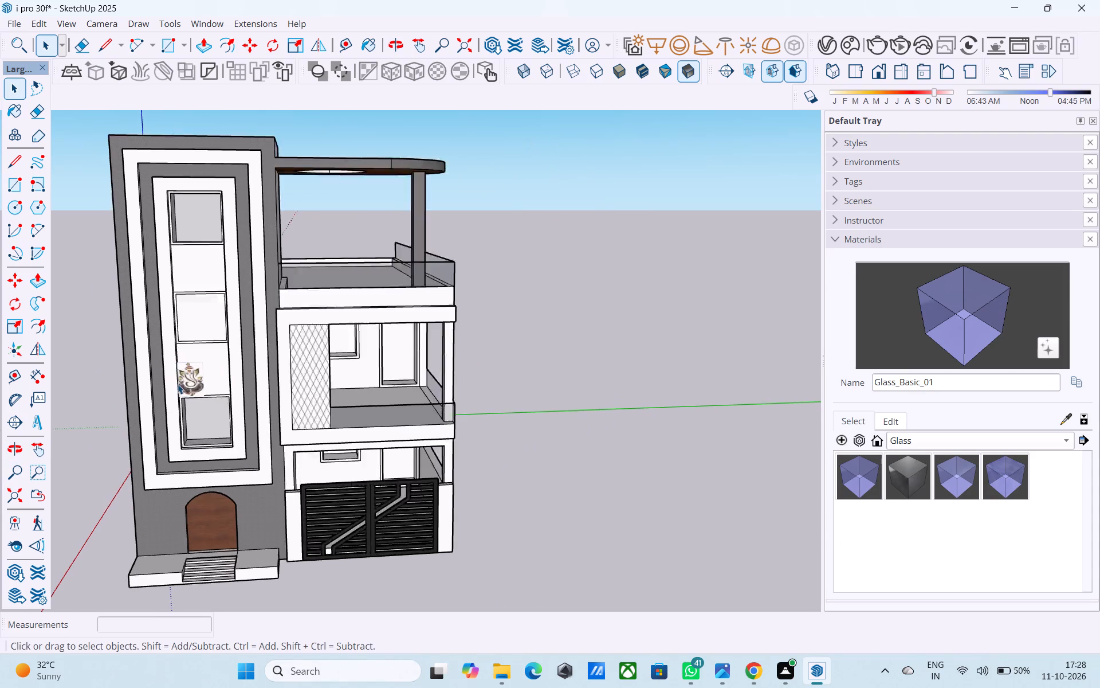
{"action": "scroll", "coordinate": [178, 384], "scroll_direction": "up", "scroll_amount": 6}
{"action": "scroll", "coordinate": [194, 379], "scroll_direction": "down", "scroll_amount": 1}
{"action": "left_click", "coordinate": [197, 385]}
{"action": "key", "text": "m"}
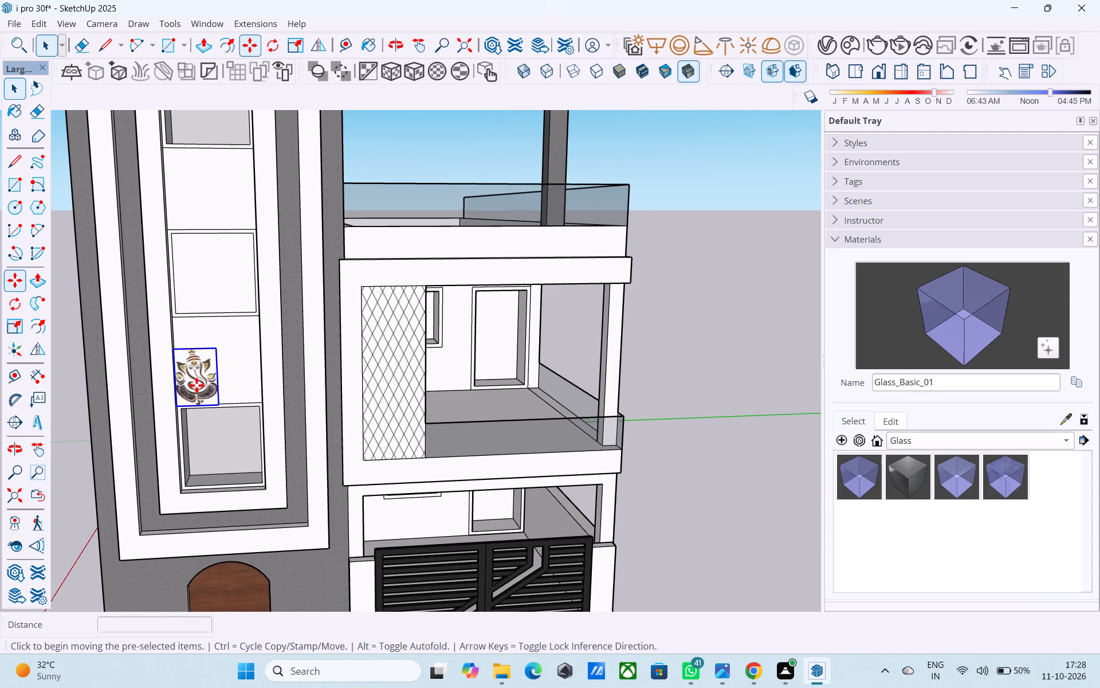
{"action": "scroll", "coordinate": [189, 400], "scroll_direction": "up", "scroll_amount": 4}
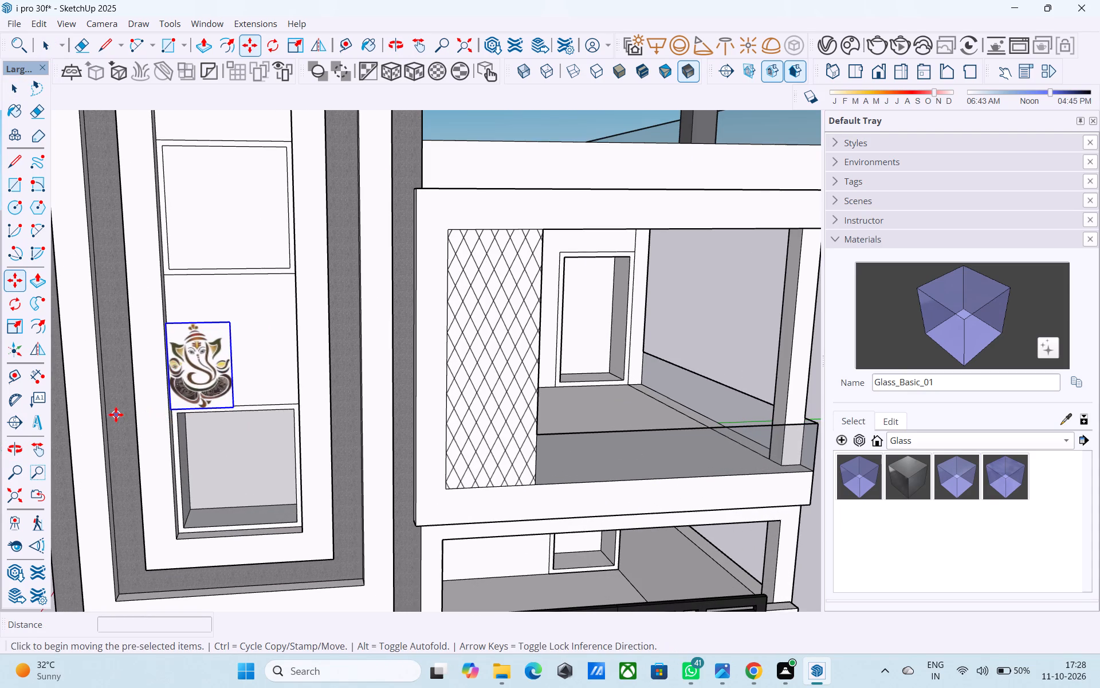
{"action": "left_click", "coordinate": [138, 431]}
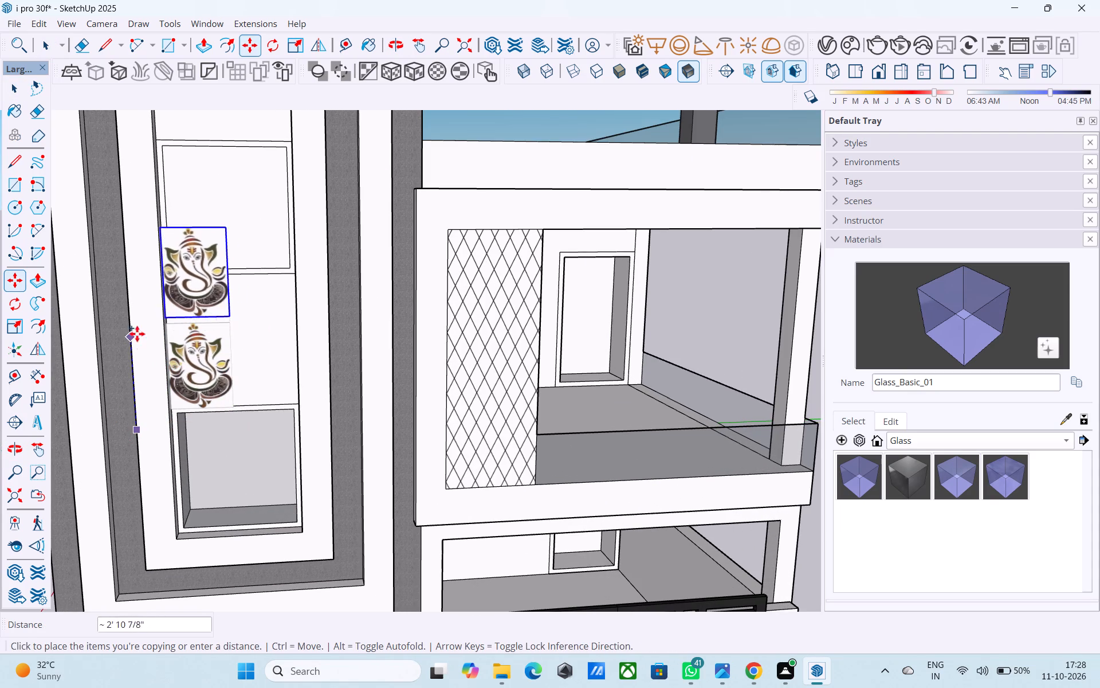
{"action": "left_click", "coordinate": [138, 286]}
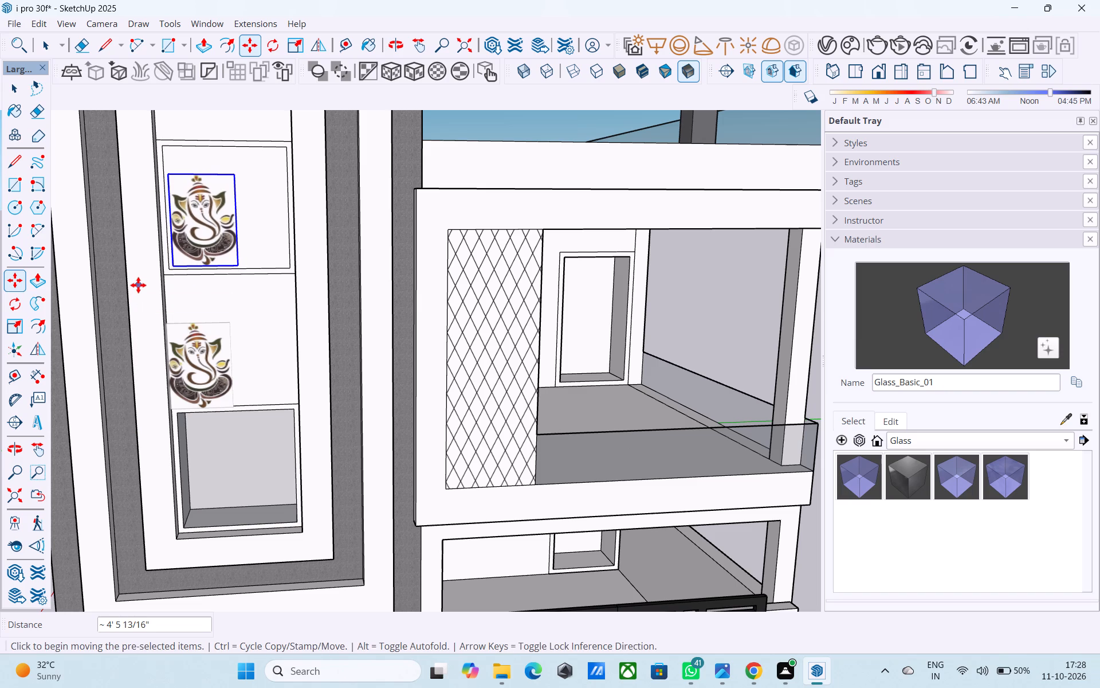
Delete the original Ganesha image on the blank panel above the tower's lowest window.
{"action": "key", "text": "space"}
{"action": "left_click", "coordinate": [186, 373]}
{"action": "key", "text": "Delete"}
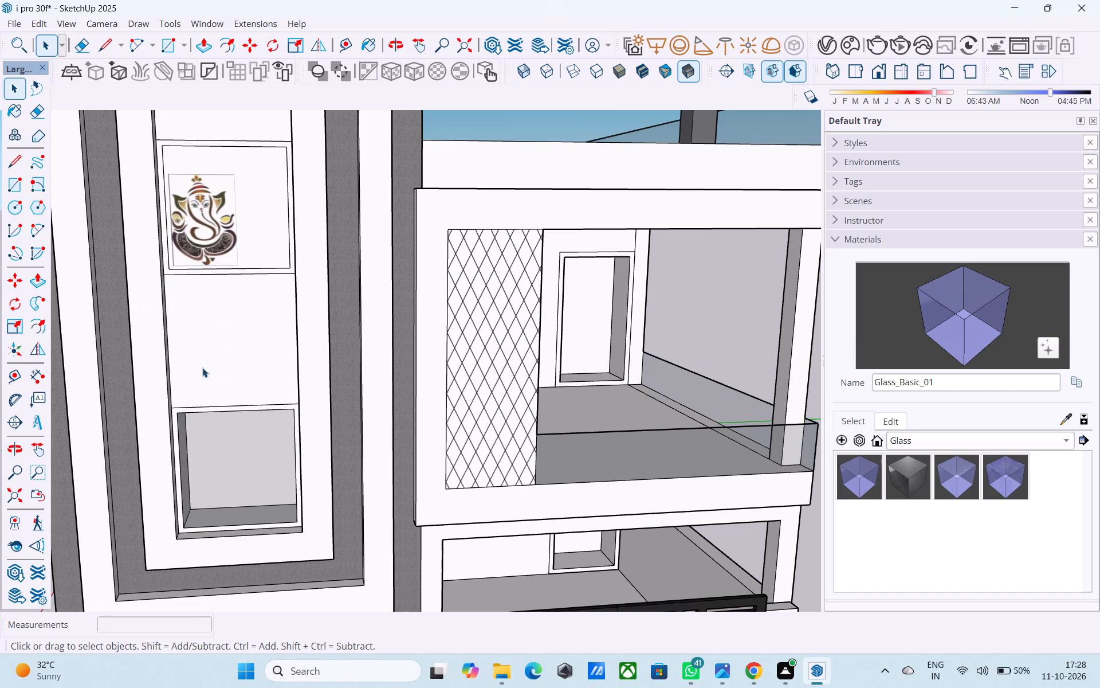
Scale the Ganesha image horizontally by about 1.90, stretching its free side across the tower's middle window.
{"action": "left_click", "coordinate": [229, 236]}
{"action": "key", "text": "s"}
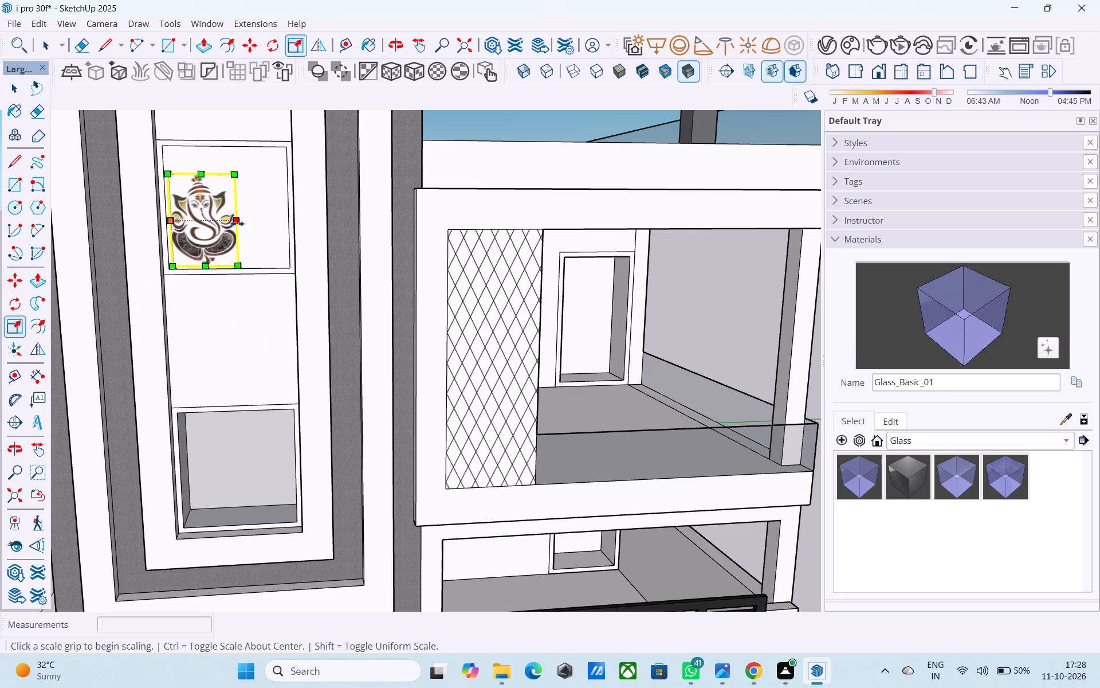
{"action": "scroll", "coordinate": [238, 224], "scroll_direction": "up", "scroll_amount": 2}
{"action": "middle_click_drag", "start_coordinate": [235, 224], "coordinate": [161, 230]}
{"action": "middle_click_drag", "start_coordinate": [193, 240], "coordinate": [125, 244]}
{"action": "scroll", "coordinate": [207, 235], "scroll_direction": "up", "scroll_amount": 6}
{"action": "middle_click_drag", "start_coordinate": [269, 208], "coordinate": [264, 210]}
{"action": "scroll", "coordinate": [268, 208], "scroll_direction": "up", "scroll_amount": 3}
{"action": "left_click_drag", "start_coordinate": [260, 207], "coordinate": [395, 196]}
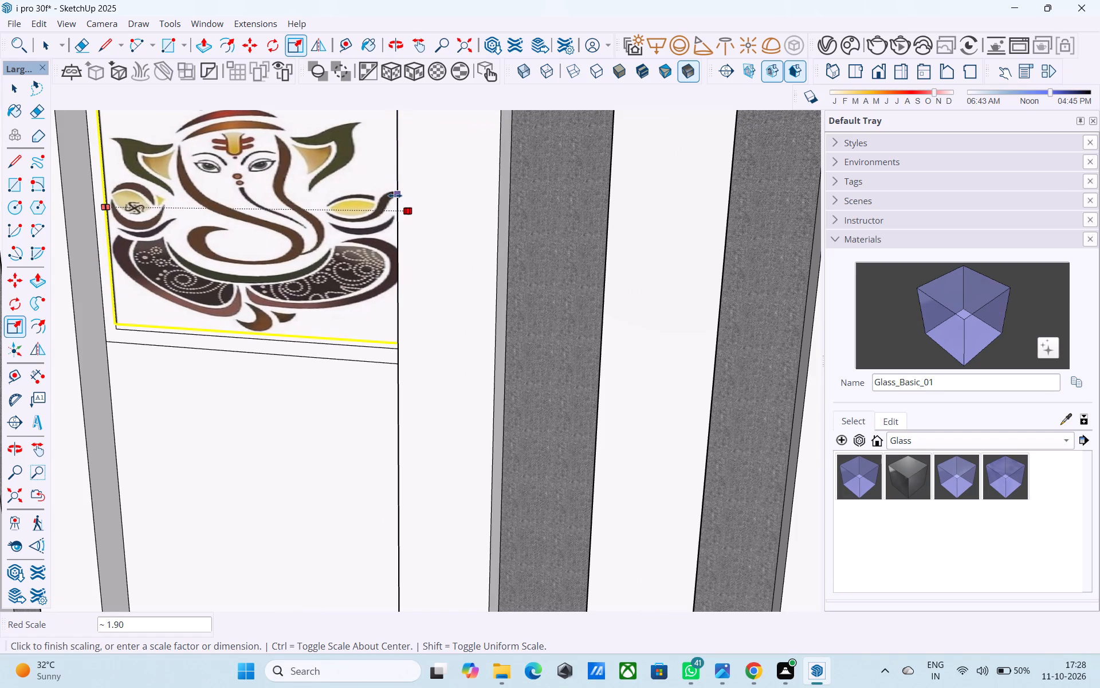
{"action": "left_click_drag", "start_coordinate": [395, 196], "coordinate": [395, 196]}
Scale the Ganesha image vertically, raising its top edge to the top of the middle window.
{"action": "scroll", "coordinate": [329, 209], "scroll_direction": "down", "scroll_amount": 5}
{"action": "middle_click_drag", "start_coordinate": [308, 255], "coordinate": [319, 439]}
{"action": "middle_click_drag", "start_coordinate": [315, 355], "coordinate": [299, 436]}
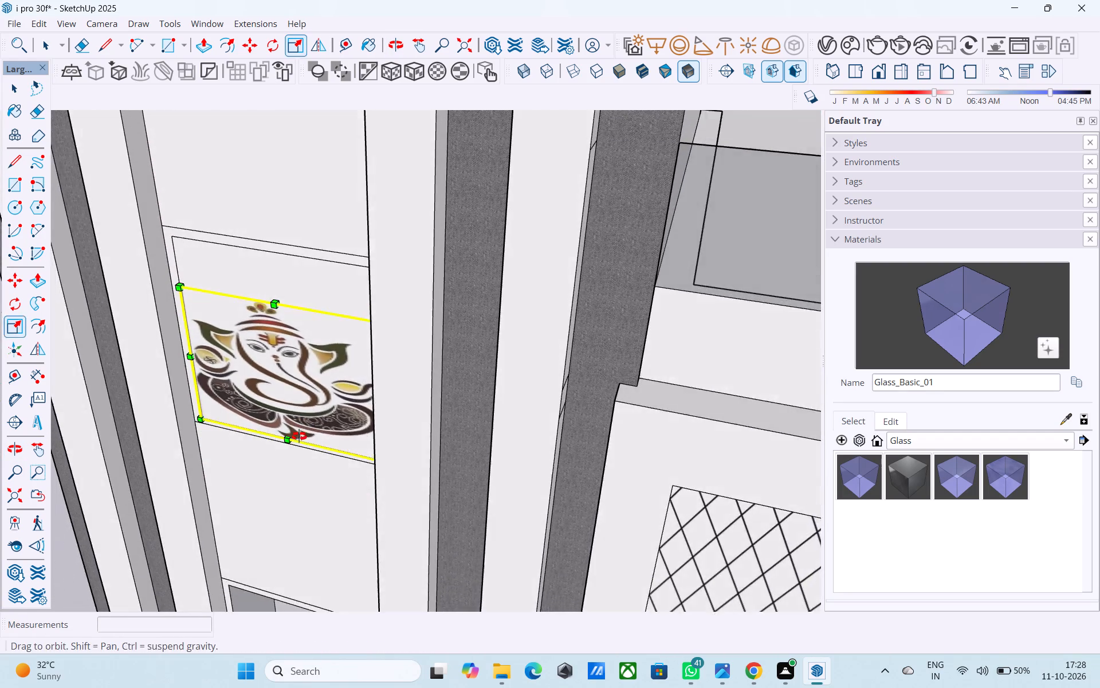
{"action": "middle_click_drag", "start_coordinate": [299, 436], "coordinate": [298, 435]}
{"action": "scroll", "coordinate": [312, 332], "scroll_direction": "up", "scroll_amount": 4}
{"action": "left_click_drag", "start_coordinate": [253, 288], "coordinate": [247, 224]}
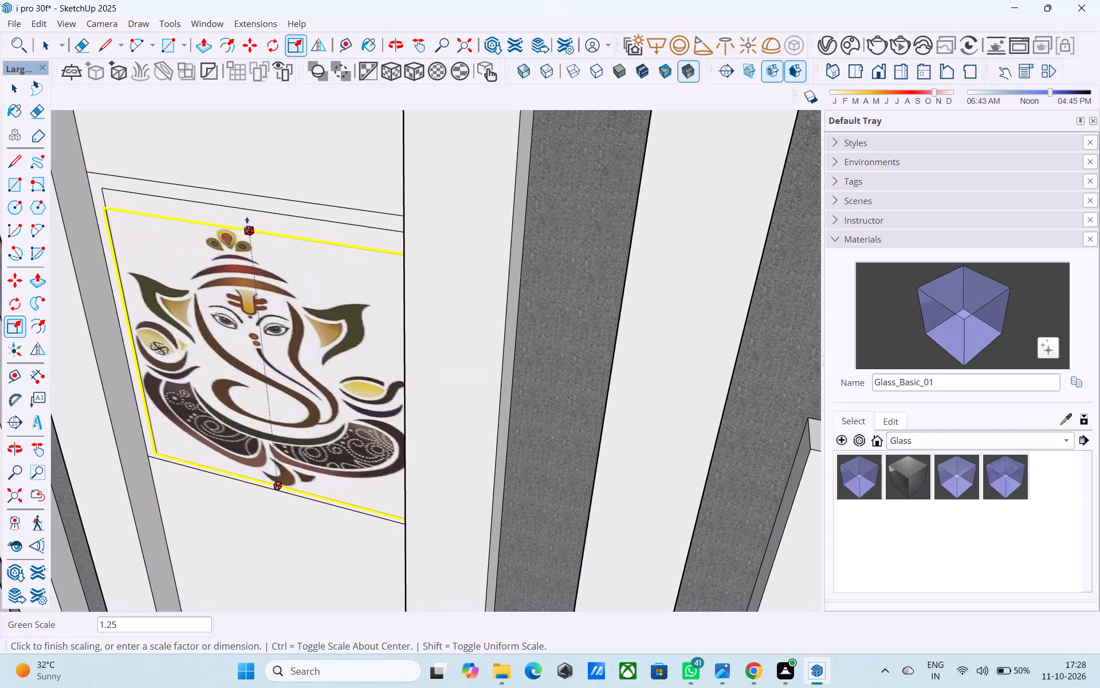
{"action": "left_click_drag", "start_coordinate": [247, 224], "coordinate": [246, 209]}
Fine-fit the Ganesha image inside the middle window: pull its right edge inward, widen its left side by 1.04, lower its top edge slightly, and deselect it.
{"action": "scroll", "coordinate": [249, 216], "scroll_direction": "down", "scroll_amount": 4}
{"action": "middle_click_drag", "start_coordinate": [266, 300], "coordinate": [593, 179]}
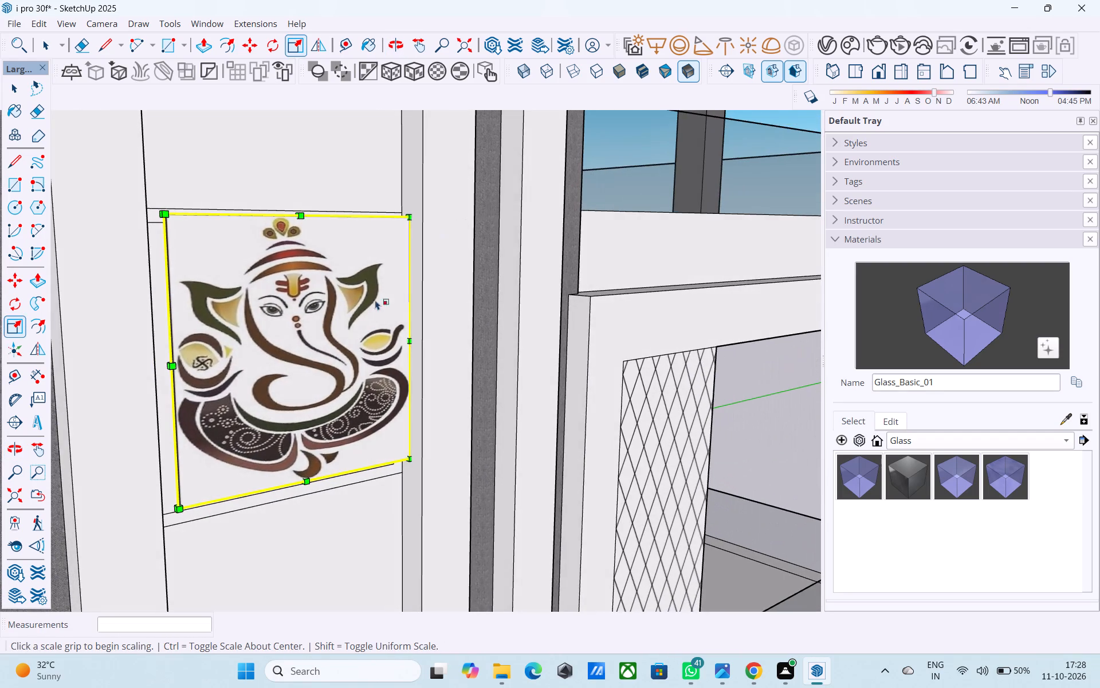
{"action": "scroll", "coordinate": [399, 350], "scroll_direction": "up", "scroll_amount": 2}
{"action": "left_click_drag", "start_coordinate": [412, 337], "coordinate": [397, 340]}
{"action": "scroll", "coordinate": [288, 370], "scroll_direction": "down", "scroll_amount": 2}
{"action": "middle_click_drag", "start_coordinate": [284, 372], "coordinate": [109, 431]}
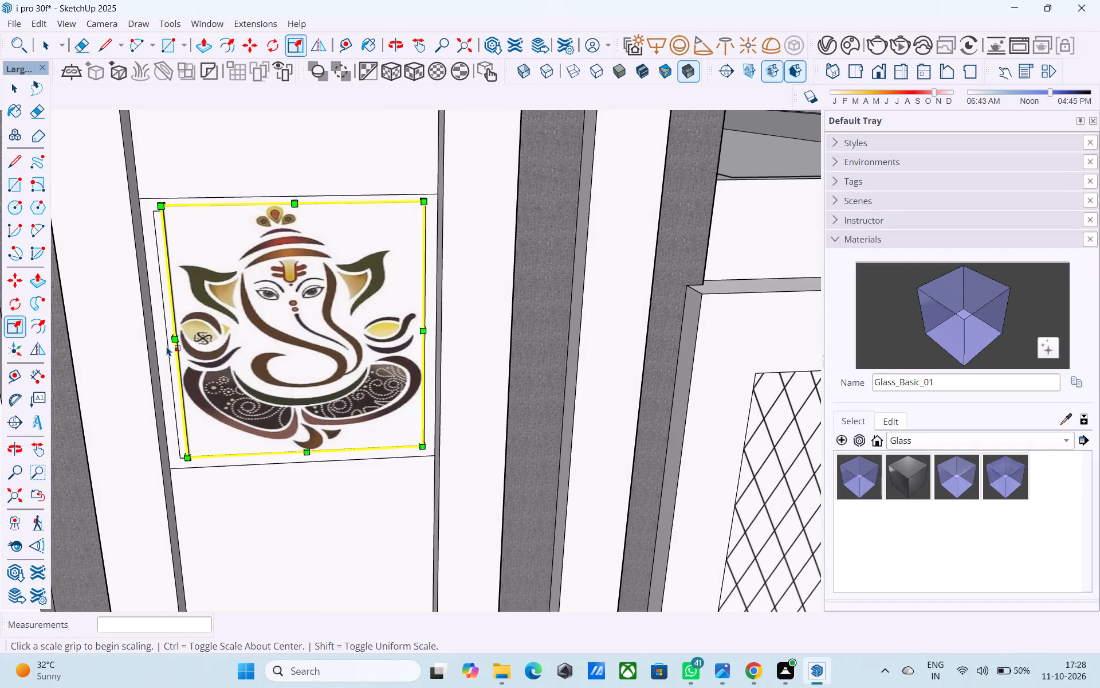
{"action": "left_click_drag", "start_coordinate": [174, 338], "coordinate": [166, 339]}
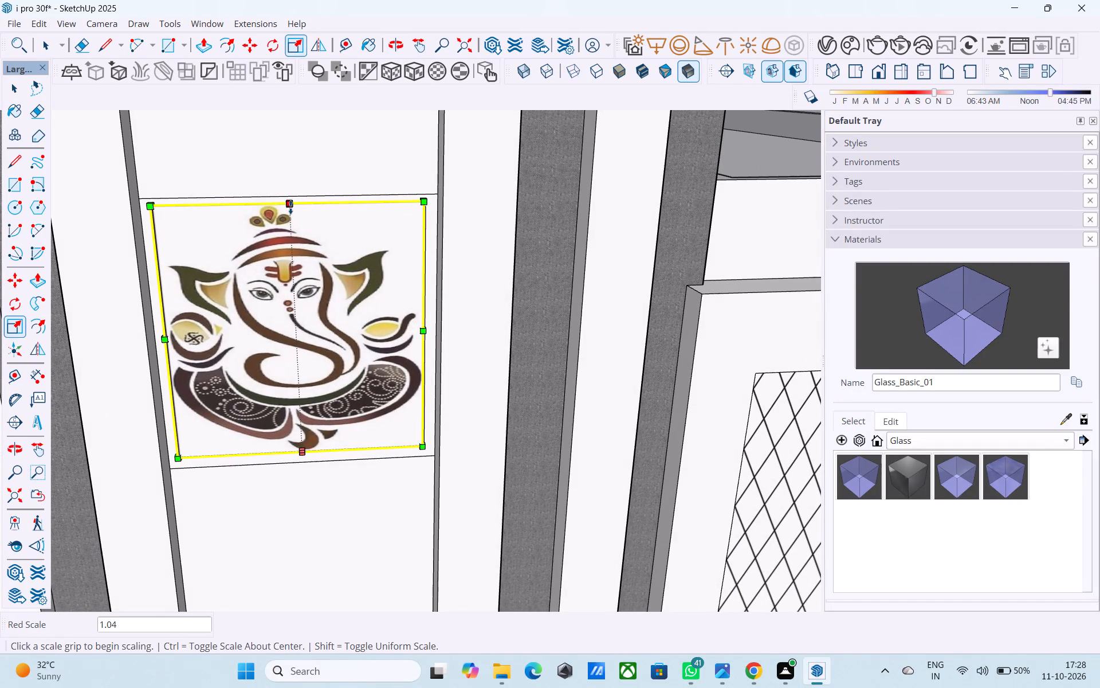
{"action": "left_click_drag", "start_coordinate": [292, 205], "coordinate": [292, 213]}
{"action": "middle_click_drag", "start_coordinate": [325, 361], "coordinate": [302, 348]}
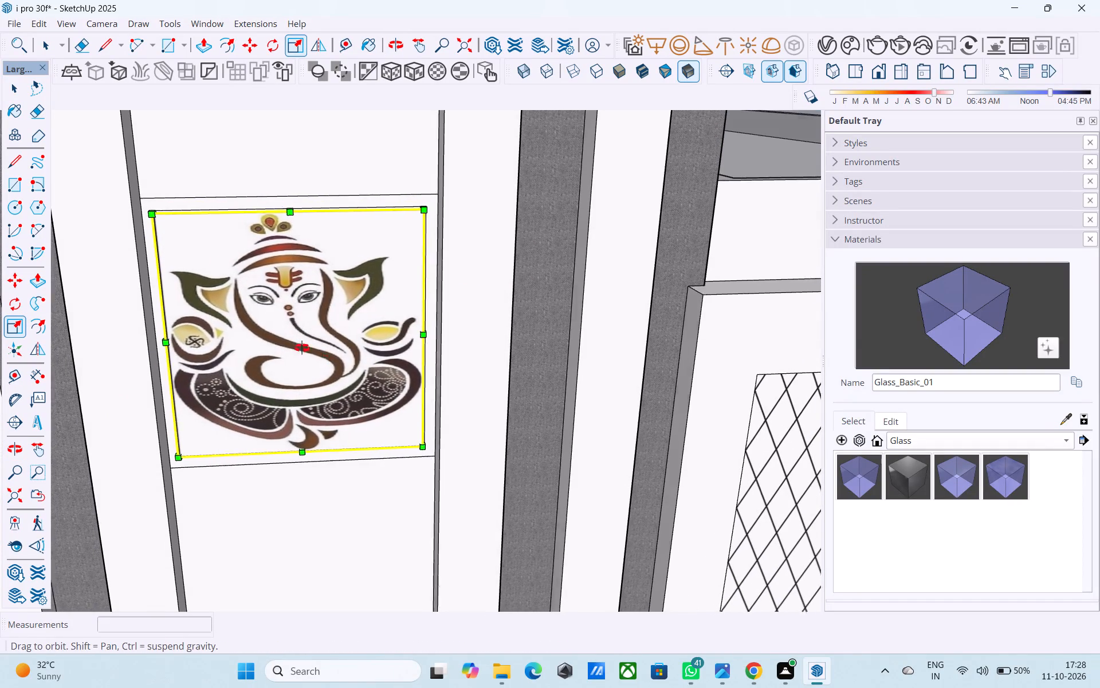
{"action": "middle_click_drag", "start_coordinate": [302, 348], "coordinate": [269, 339]}
{"action": "scroll", "coordinate": [412, 350], "scroll_direction": "down", "scroll_amount": 3}
{"action": "middle_click_drag", "start_coordinate": [446, 345], "coordinate": [494, 323]}
{"action": "key", "text": "space"}
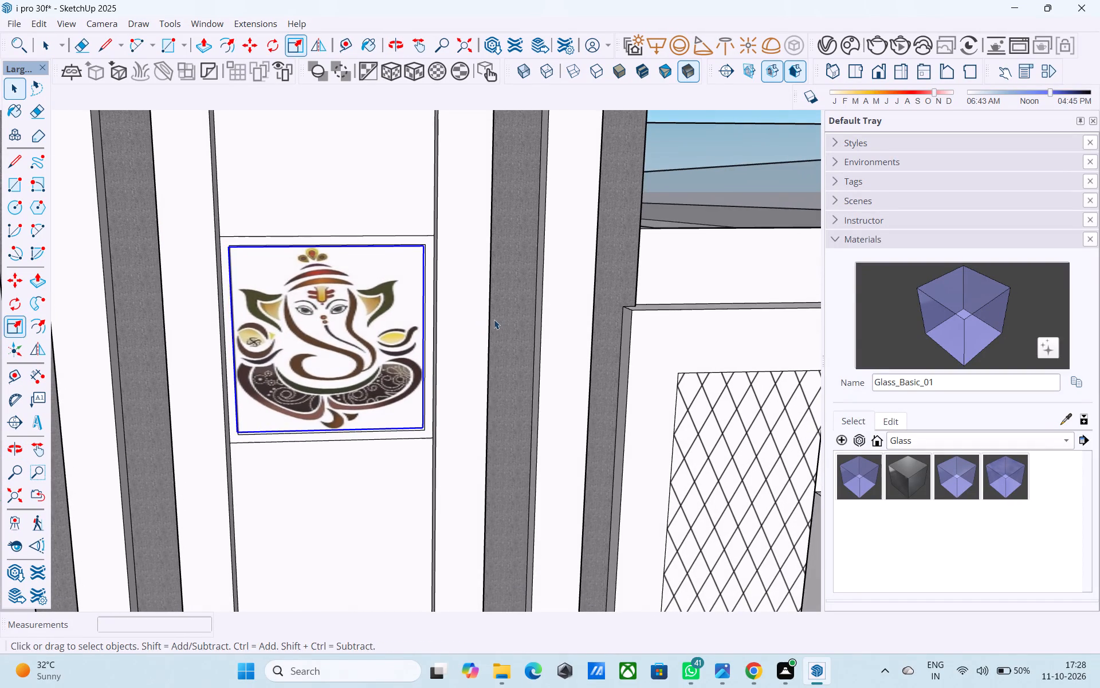
{"action": "left_click", "coordinate": [484, 318]}
{"action": "scroll", "coordinate": [473, 316], "scroll_direction": "down", "scroll_amount": 16}
{"action": "left_click", "coordinate": [246, 323]}
Examine the whole house exterior from the front, the side and above.
{"action": "middle_click_drag", "start_coordinate": [534, 364], "coordinate": [486, 300]}
{"action": "middle_click_drag", "start_coordinate": [408, 307], "coordinate": [407, 307]}
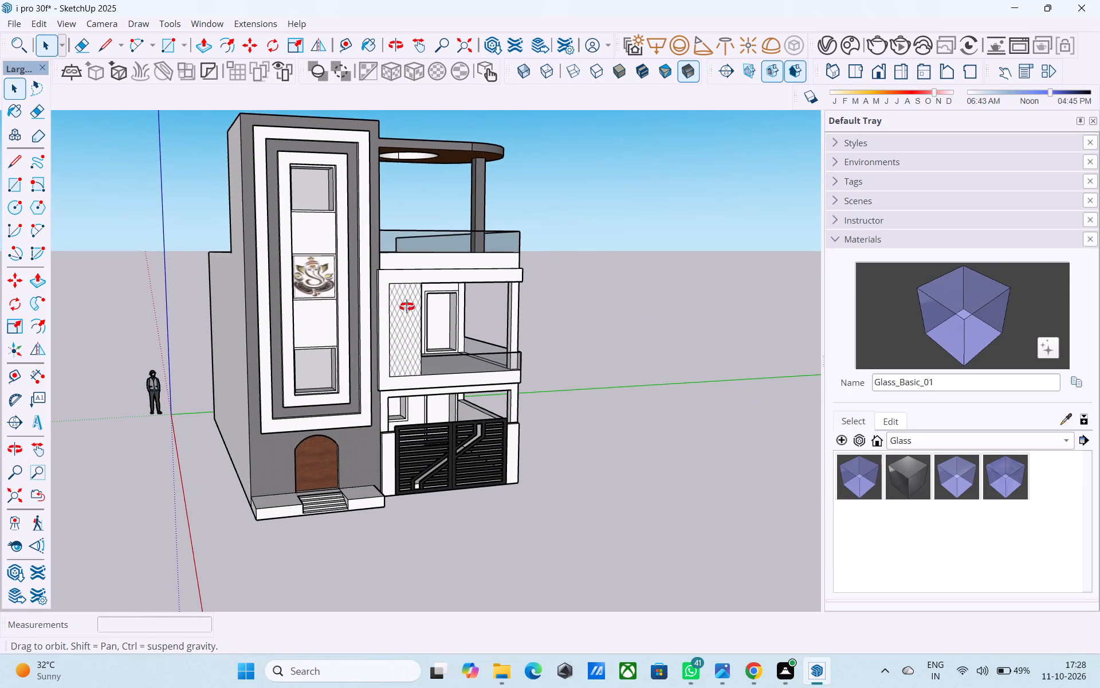
{"action": "middle_click_drag", "start_coordinate": [407, 307], "coordinate": [511, 374]}
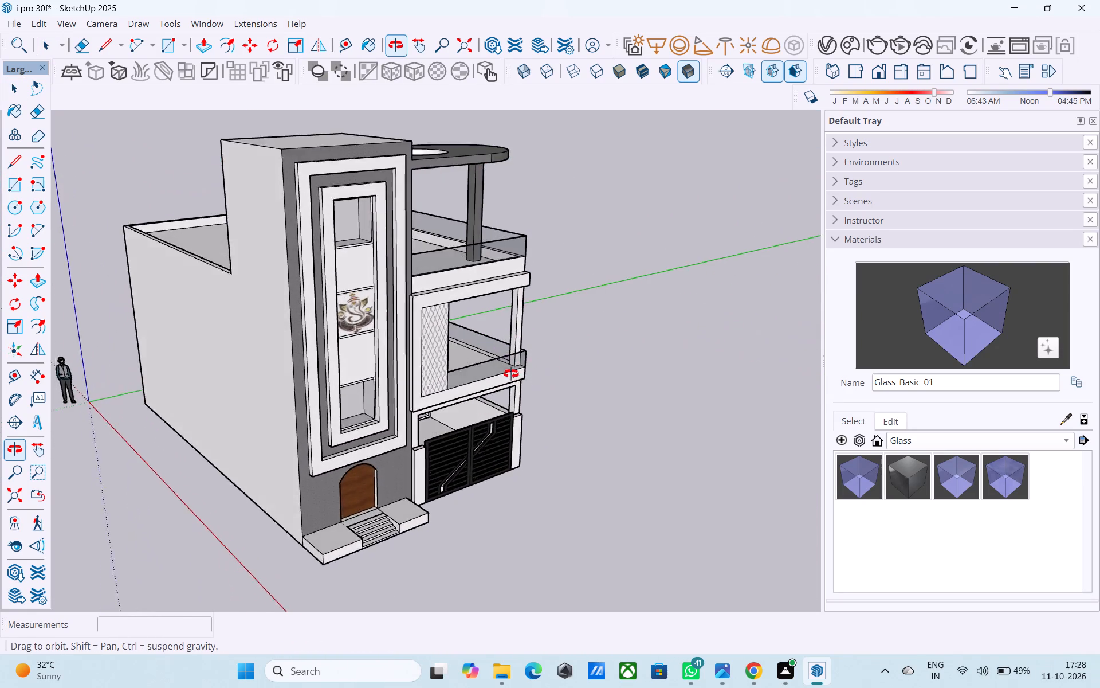
{"action": "middle_click_drag", "start_coordinate": [511, 374], "coordinate": [352, 353]}
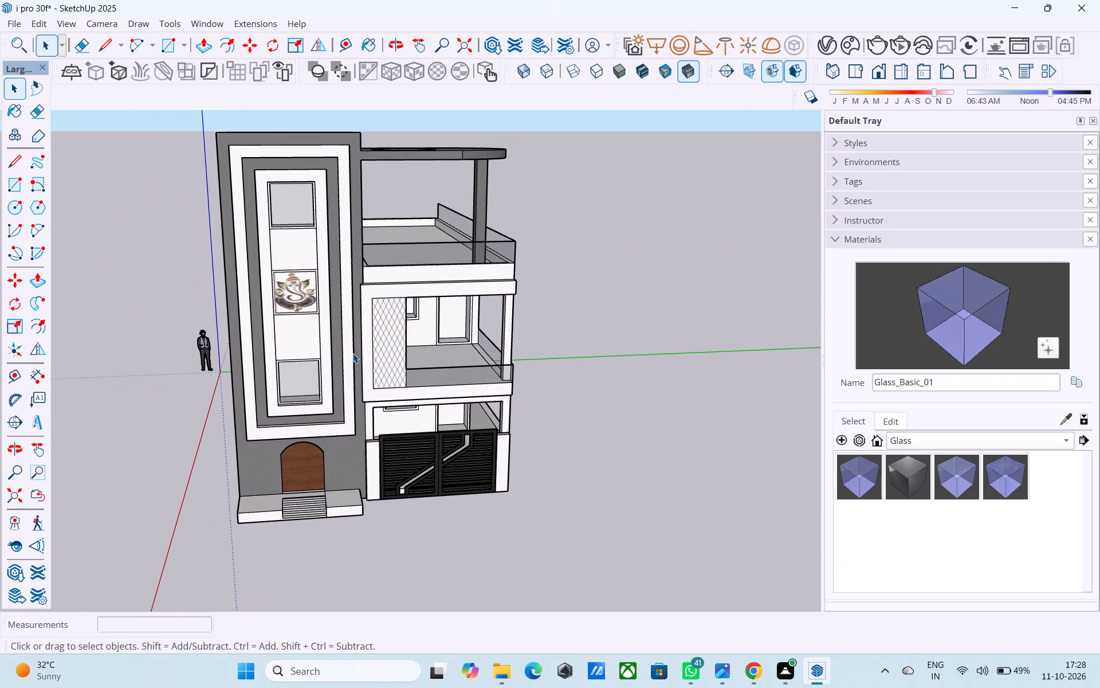
{"action": "middle_click_drag", "start_coordinate": [355, 354], "coordinate": [547, 333]}
{"action": "scroll", "coordinate": [547, 333], "scroll_direction": "up", "scroll_amount": 3}
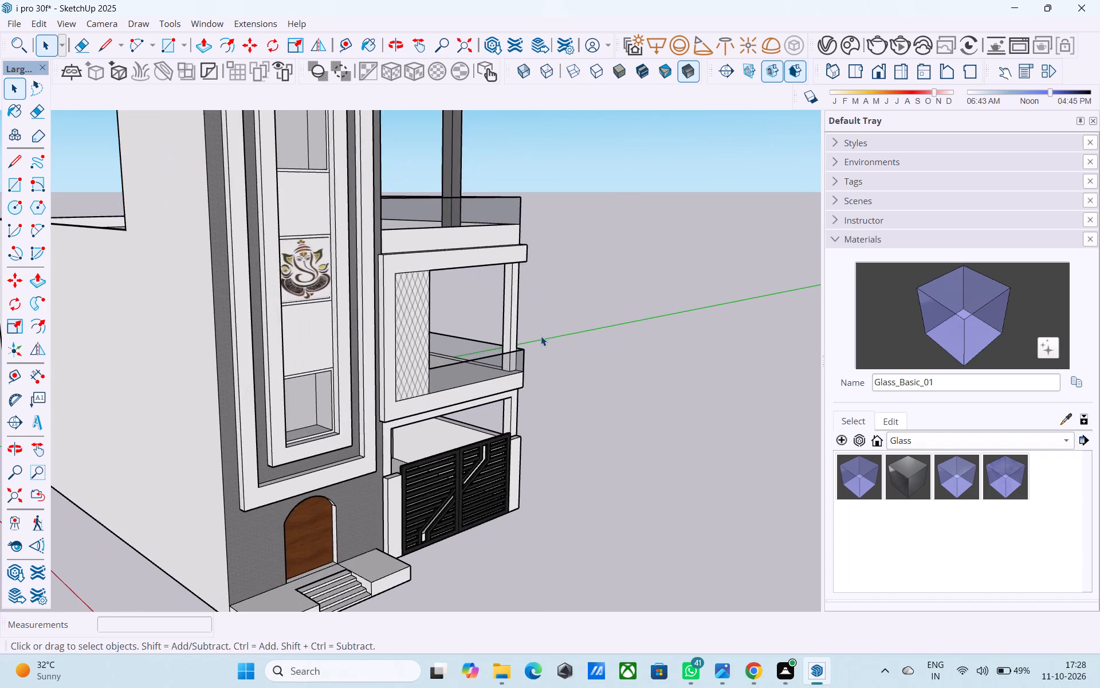
{"action": "middle_click_drag", "start_coordinate": [541, 336], "coordinate": [396, 423]}
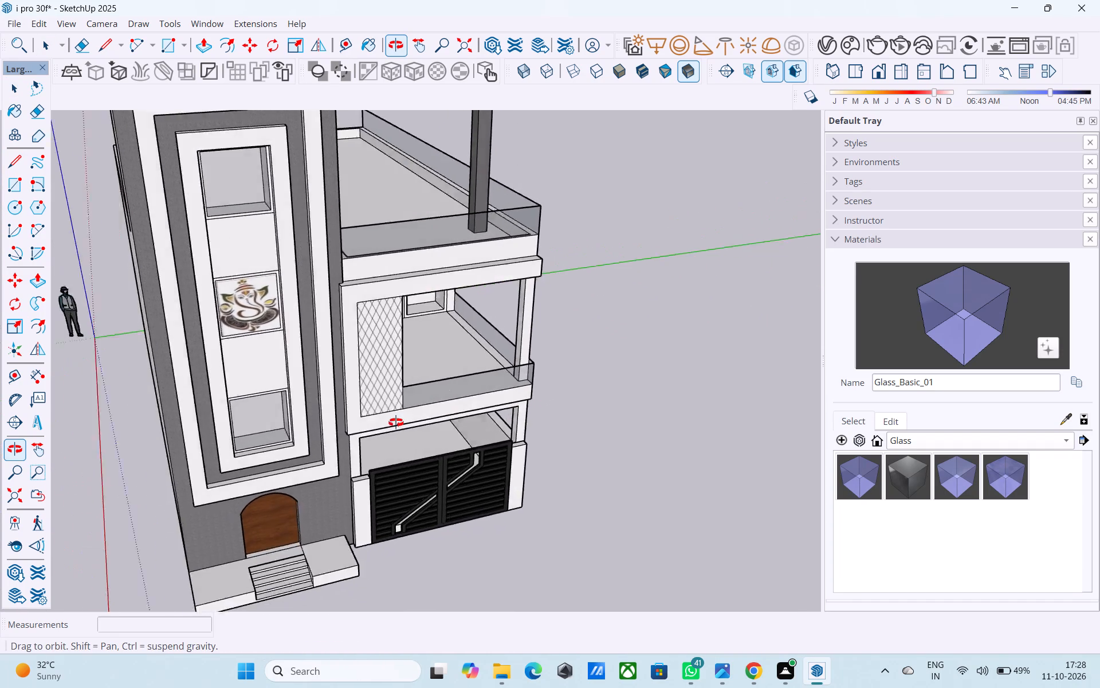
{"action": "middle_click_drag", "start_coordinate": [396, 423], "coordinate": [282, 314]}
{"action": "scroll", "coordinate": [281, 299], "scroll_direction": "down", "scroll_amount": 9}
{"action": "middle_click_drag", "start_coordinate": [429, 329], "coordinate": [526, 326]}
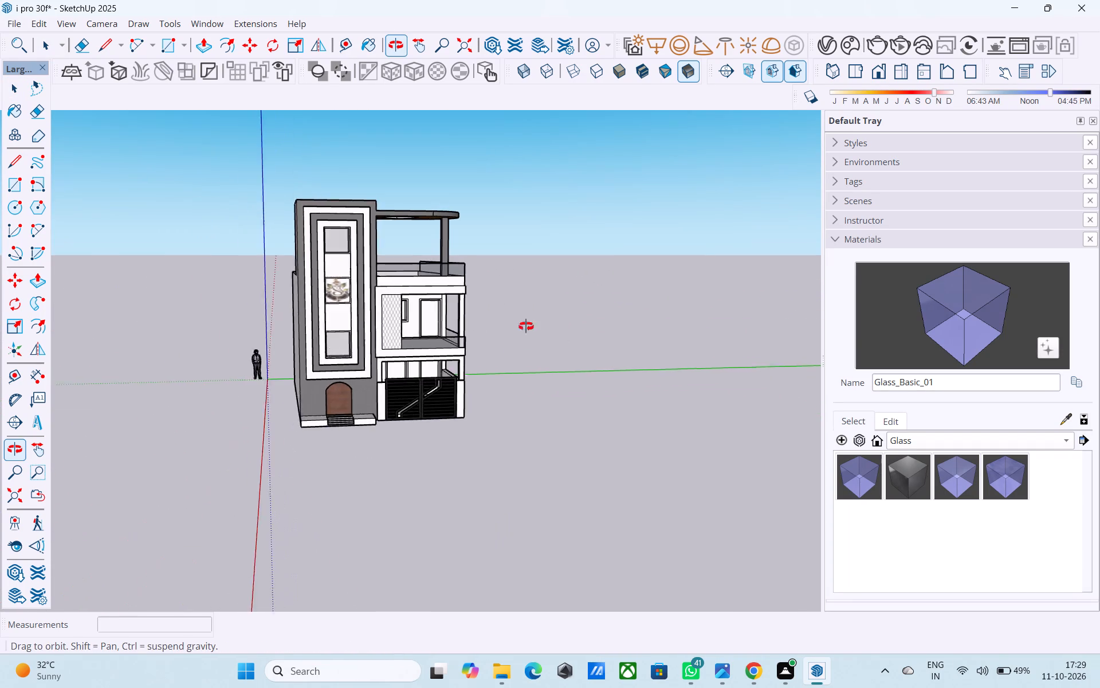
{"action": "middle_click_drag", "start_coordinate": [526, 326], "coordinate": [607, 326]}
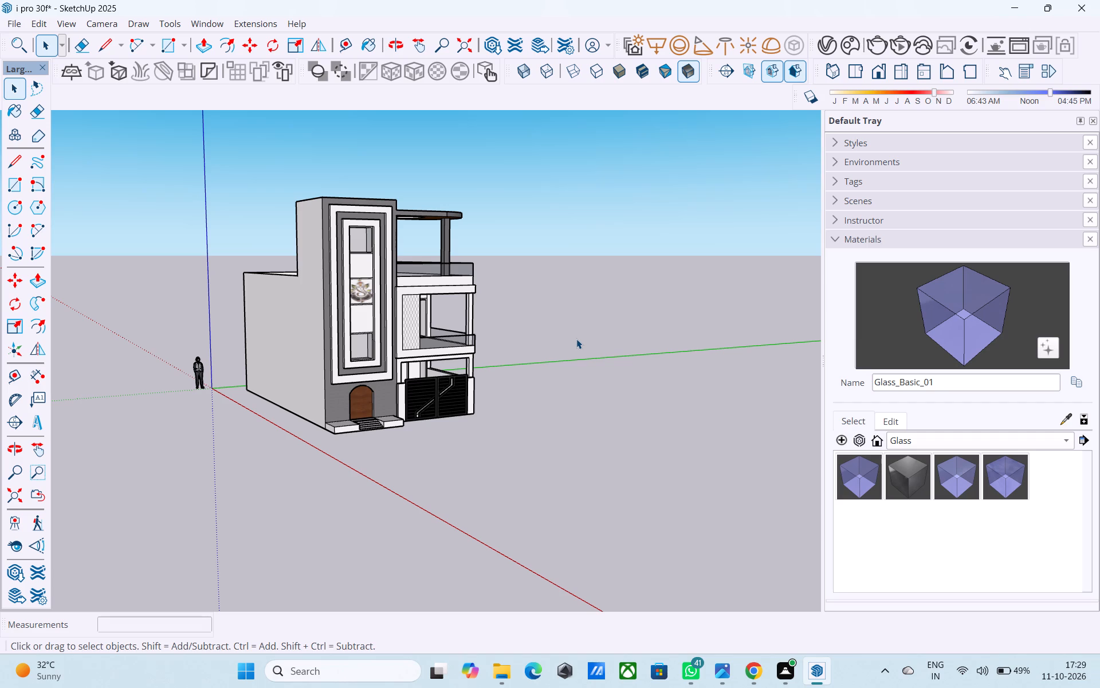
{"action": "middle_click_drag", "start_coordinate": [505, 377], "coordinate": [492, 374]}
{"action": "middle_click_drag", "start_coordinate": [492, 374], "coordinate": [463, 372]}
{"action": "middle_click_drag", "start_coordinate": [460, 373], "coordinate": [364, 385]}
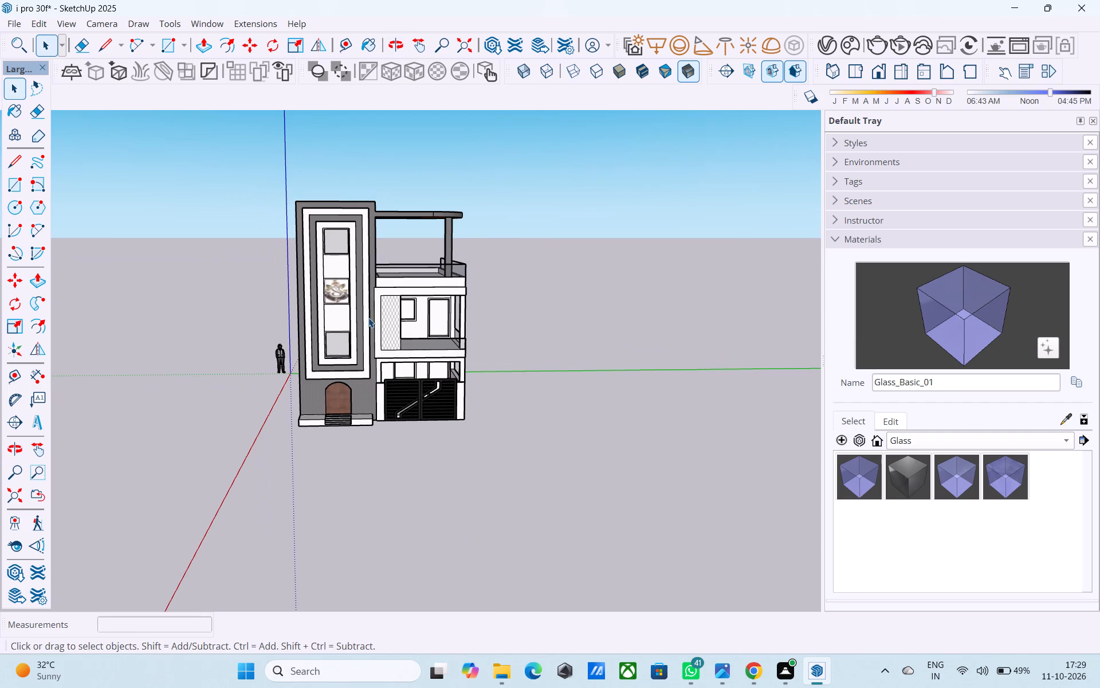
Pick the dark grey ThomThom - Hat3 material from the materials already in the model.
{"action": "scroll", "coordinate": [334, 287], "scroll_direction": "up", "scroll_amount": 9}
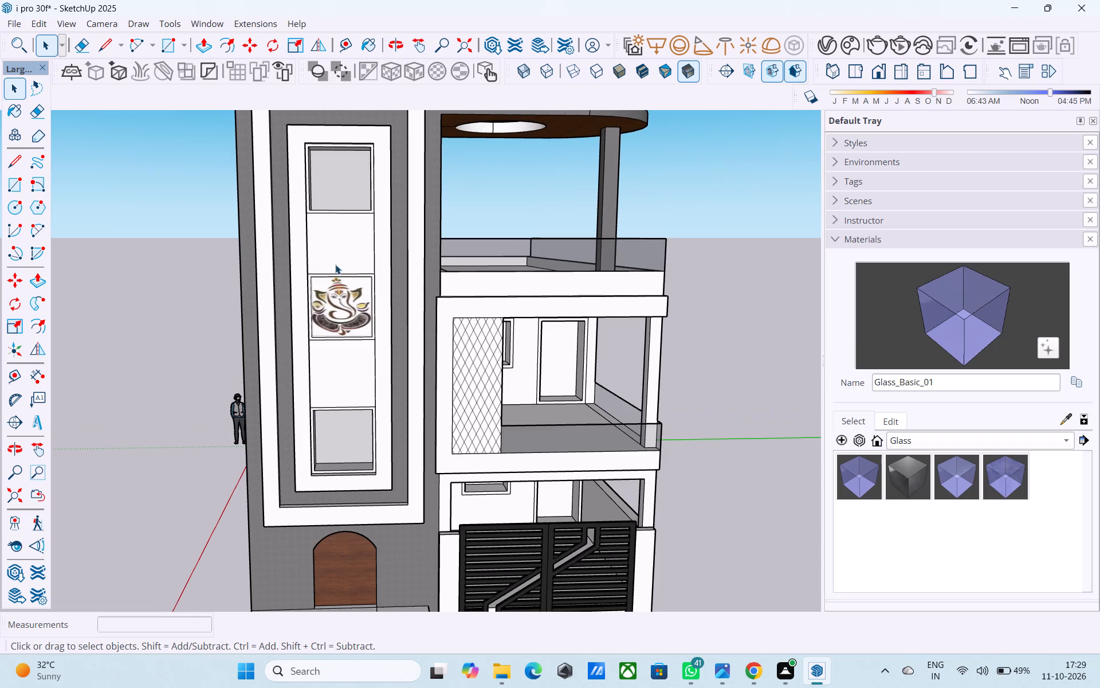
{"action": "left_click", "coordinate": [912, 439]}
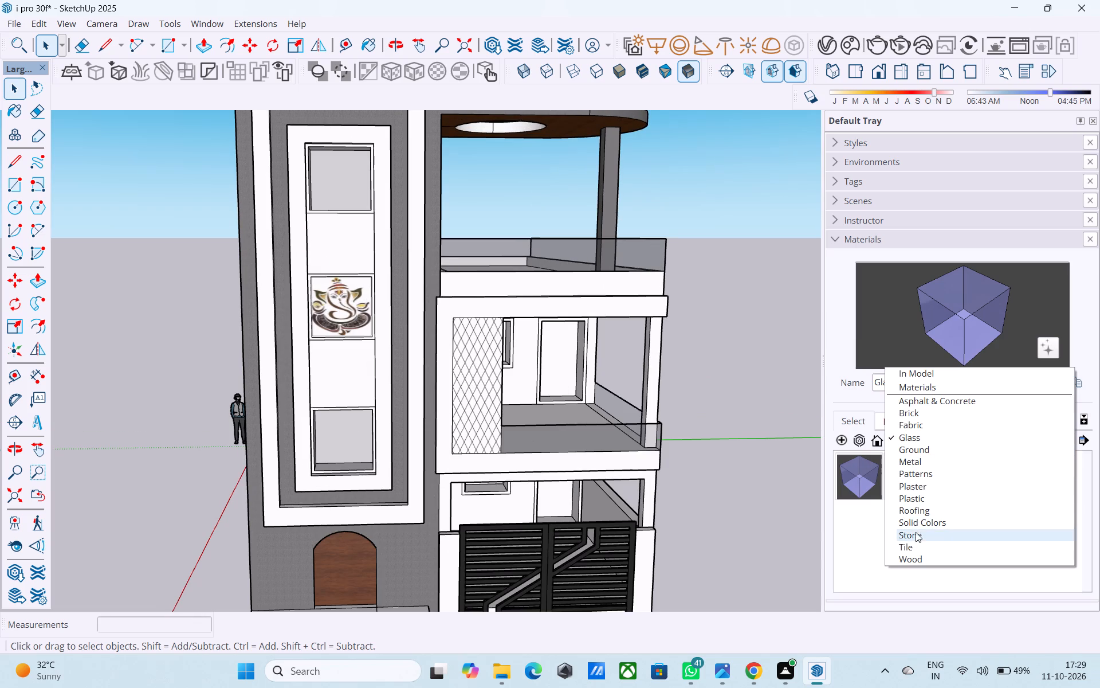
{"action": "left_click", "coordinate": [906, 377]}
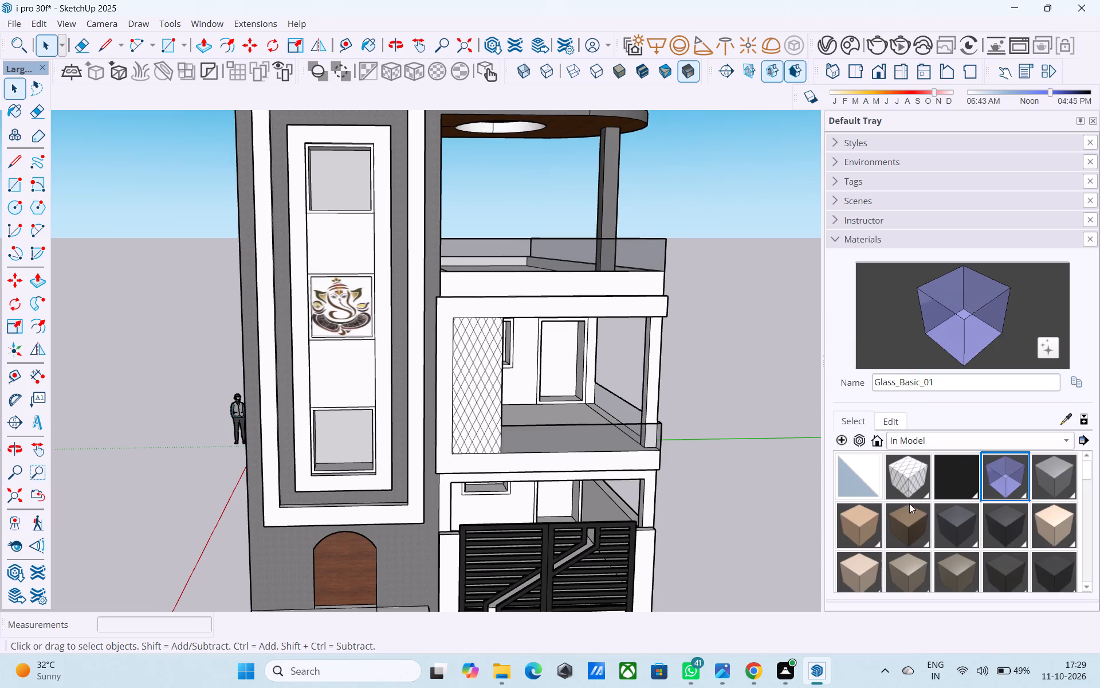
{"action": "scroll", "coordinate": [940, 503], "scroll_direction": "down", "scroll_amount": 5}
{"action": "scroll", "coordinate": [940, 503], "scroll_direction": "up", "scroll_amount": 1}
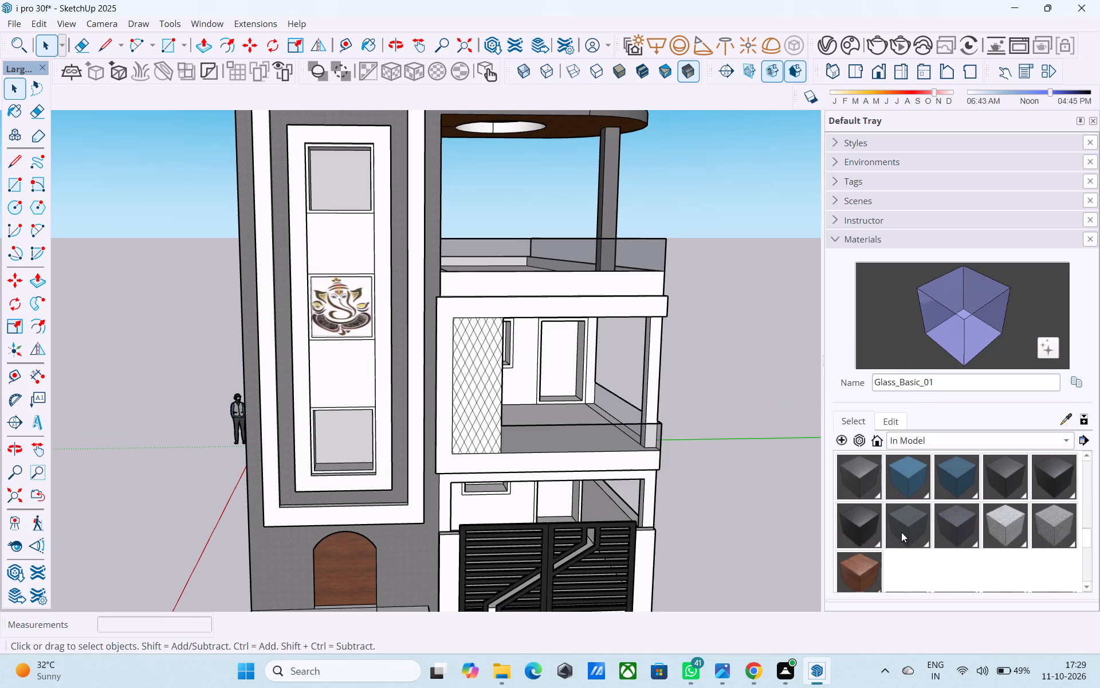
{"action": "left_click", "coordinate": [865, 523]}
{"action": "left_click", "coordinate": [865, 484]}
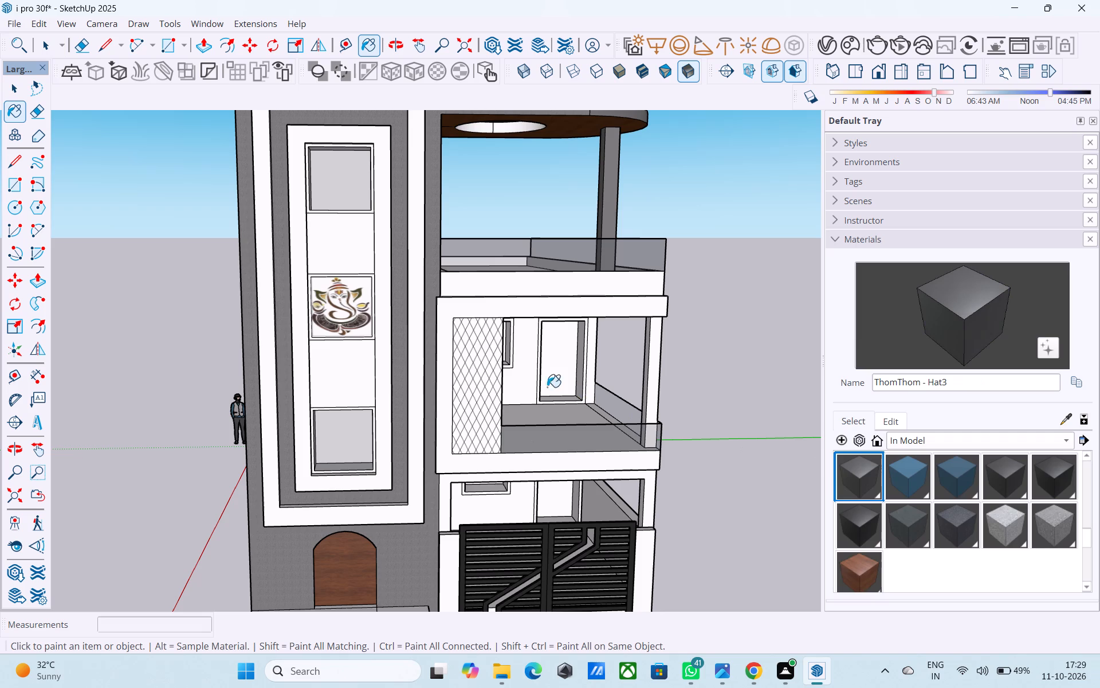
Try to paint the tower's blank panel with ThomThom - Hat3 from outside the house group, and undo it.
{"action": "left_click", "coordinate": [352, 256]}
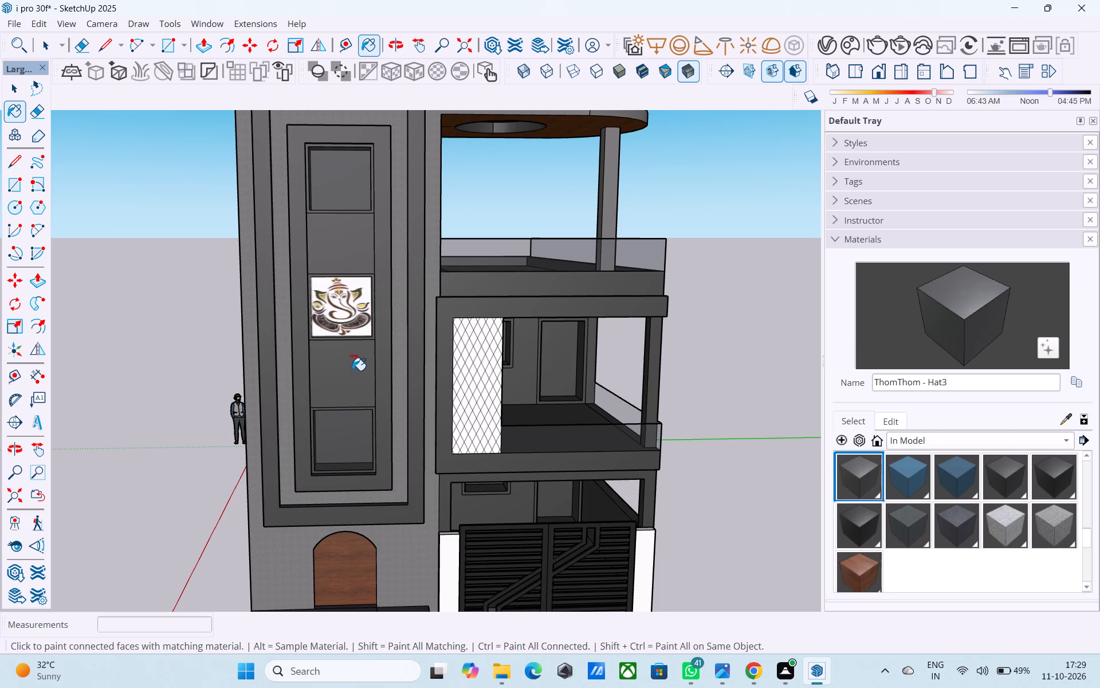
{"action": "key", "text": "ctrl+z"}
Inside the house group, paint the blank tower panels above and below the Ganesha image with ThomThom - Hat3, then close the group.
{"action": "key", "text": "space"}
{"action": "double_click", "coordinate": [352, 370]}
{"action": "left_click", "coordinate": [1008, 311]}
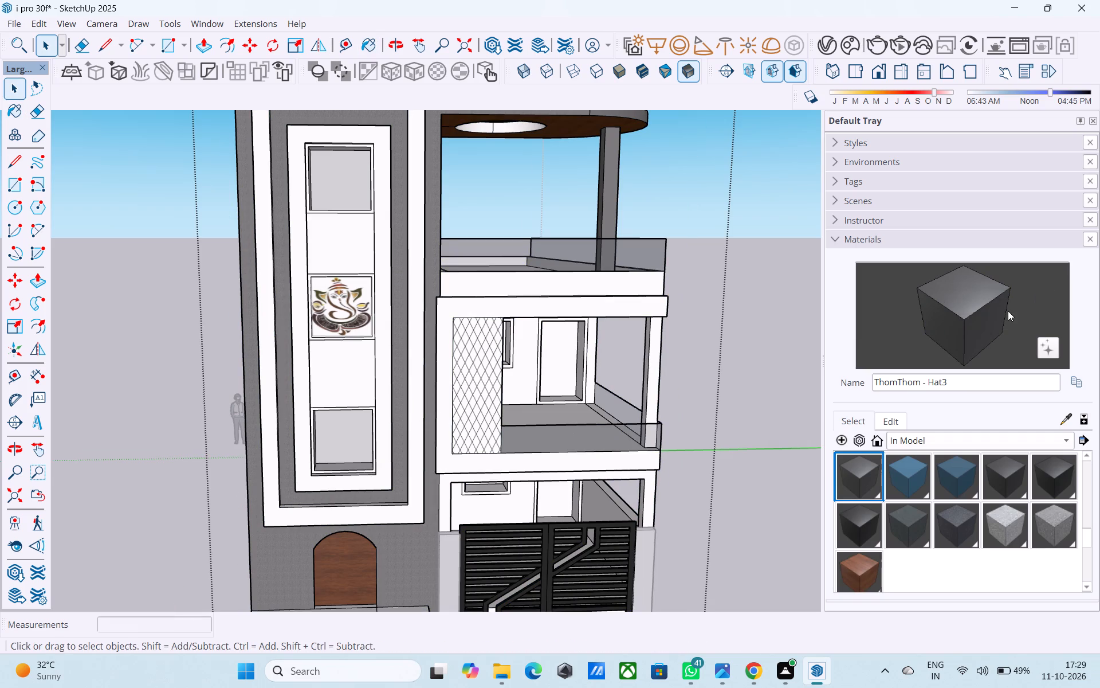
{"action": "left_click", "coordinate": [335, 256]}
{"action": "left_click", "coordinate": [351, 370]}
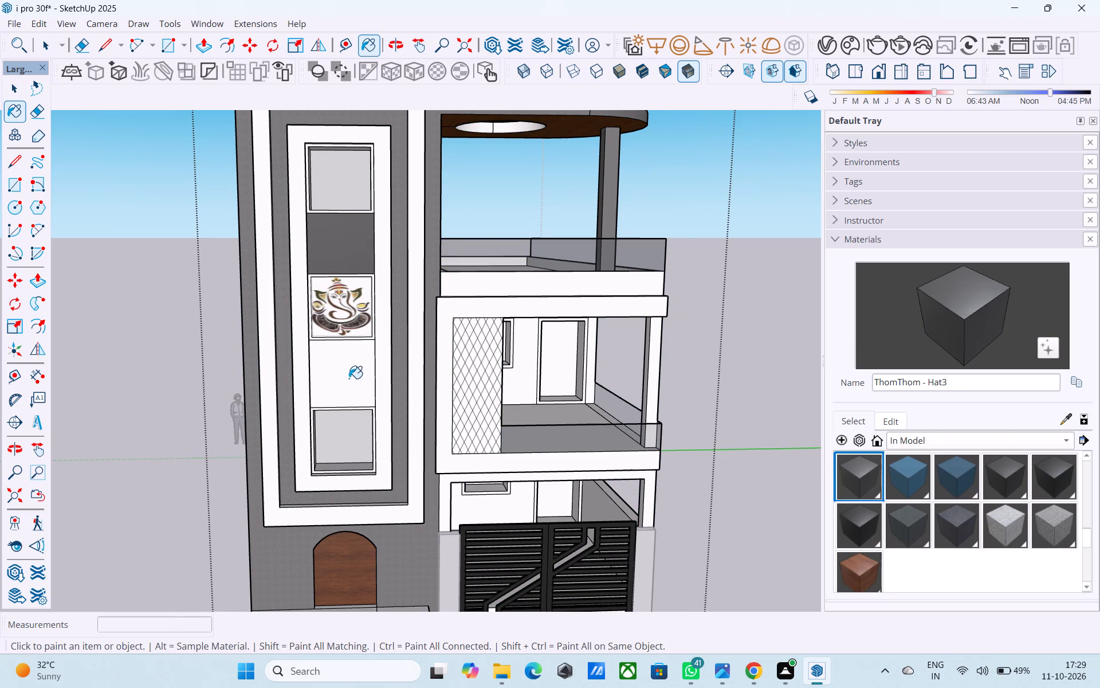
{"action": "scroll", "coordinate": [341, 424], "scroll_direction": "down", "scroll_amount": 5}
{"action": "middle_click_drag", "start_coordinate": [348, 411], "coordinate": [348, 402]}
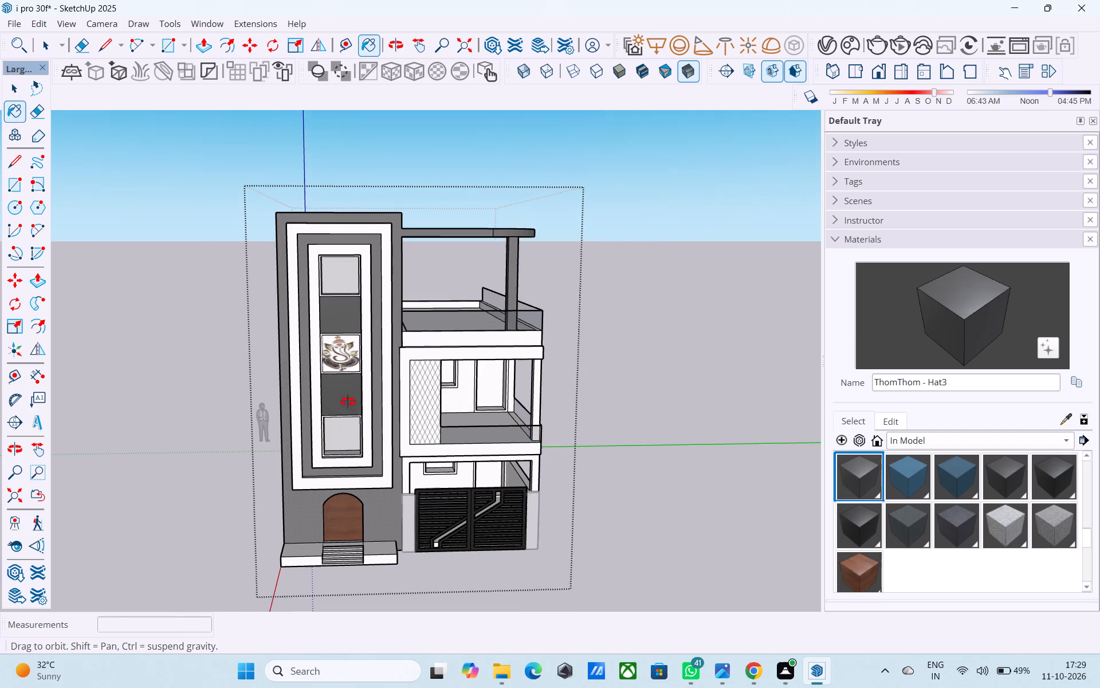
{"action": "middle_click_drag", "start_coordinate": [348, 402], "coordinate": [433, 376]}
{"action": "scroll", "coordinate": [444, 382], "scroll_direction": "up", "scroll_amount": 5}
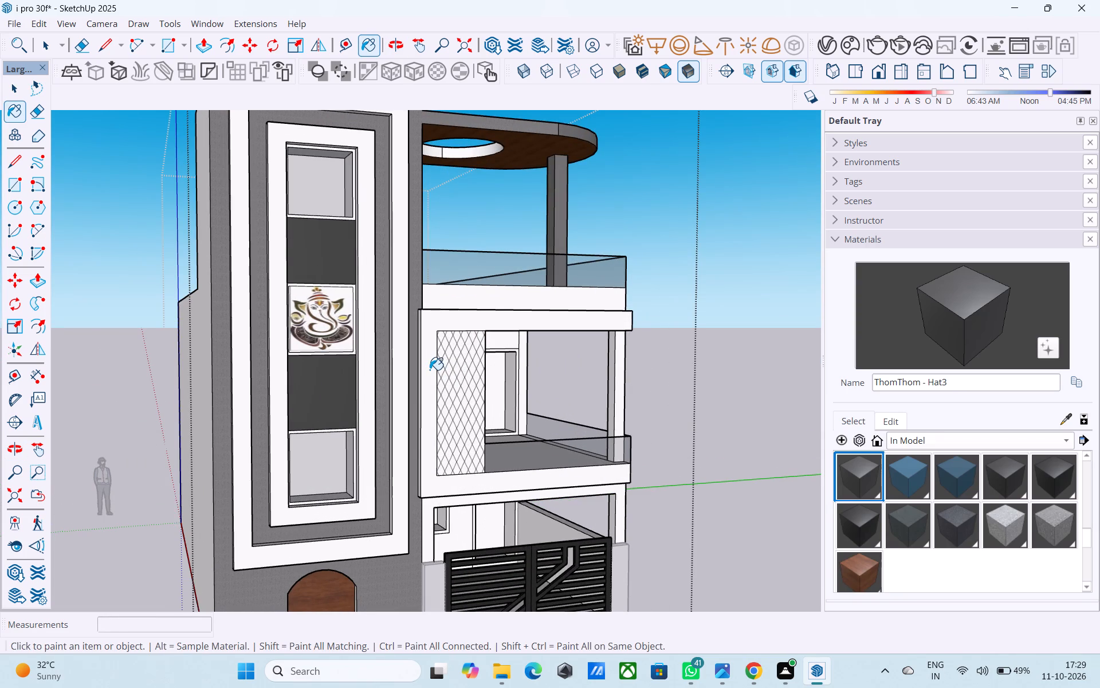
{"action": "middle_click_drag", "start_coordinate": [430, 370], "coordinate": [381, 389]}
{"action": "key", "text": "space"}
{"action": "key", "text": "space"}
{"action": "scroll", "coordinate": [371, 392], "scroll_direction": "down", "scroll_amount": 6}
{"action": "left_click", "coordinate": [615, 345]}
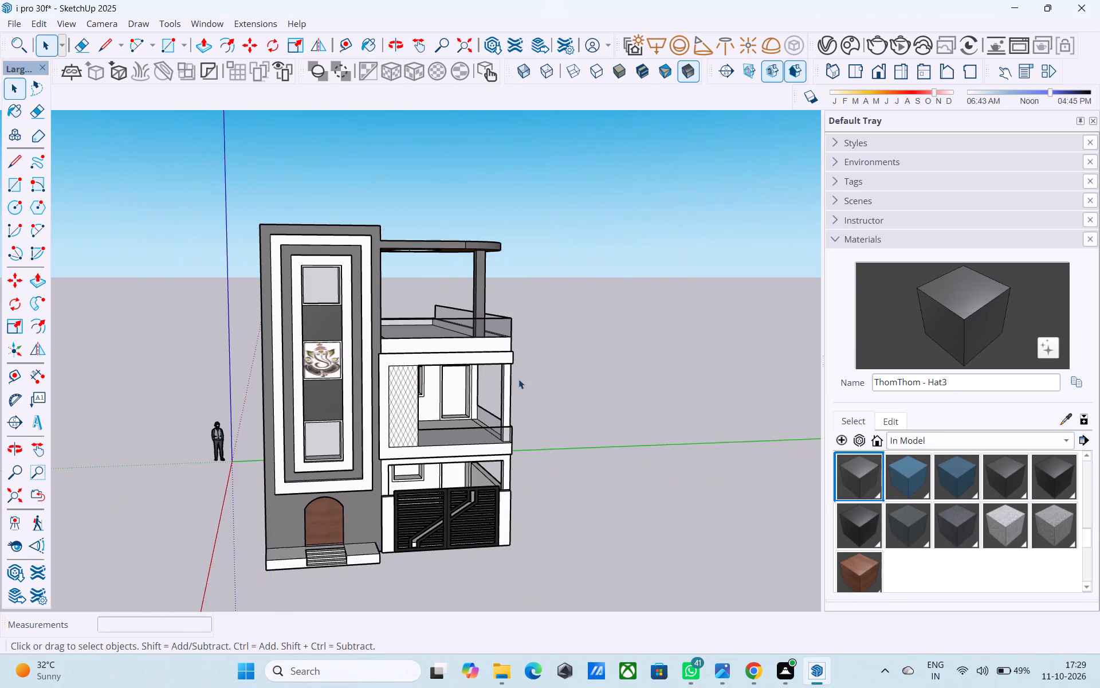
Save the house model.
{"action": "middle_click_drag", "start_coordinate": [379, 389], "coordinate": [411, 347]}
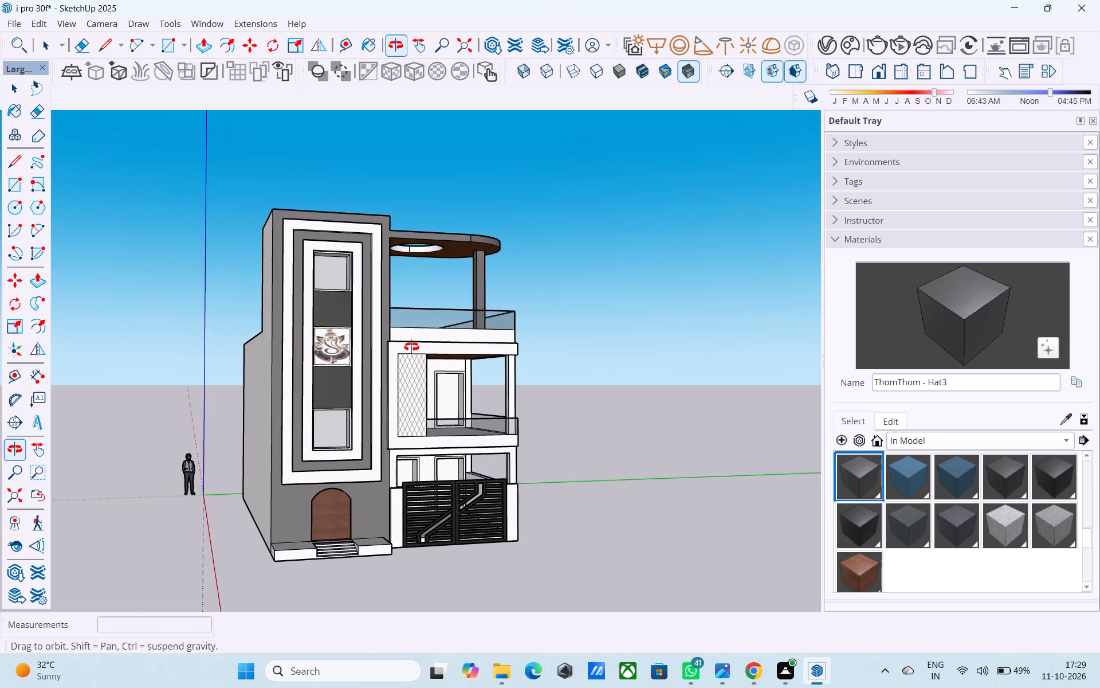
{"action": "middle_click_drag", "start_coordinate": [411, 347], "coordinate": [321, 438]}
{"action": "key", "text": "ctrl+s"}
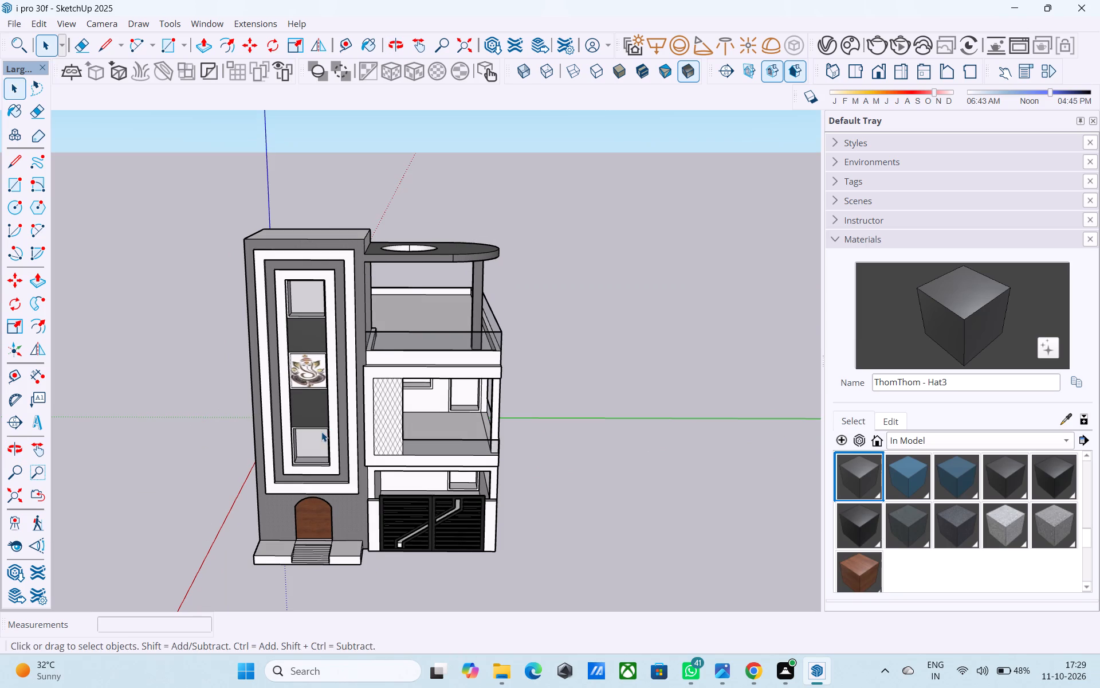
Import the wooden door model porta+4 from the Downloads folder.
{"action": "middle_click_drag", "start_coordinate": [390, 466], "coordinate": [387, 336]}
{"action": "scroll", "coordinate": [384, 347], "scroll_direction": "up", "scroll_amount": 3}
{"action": "middle_click_drag", "start_coordinate": [392, 393], "coordinate": [435, 444]}
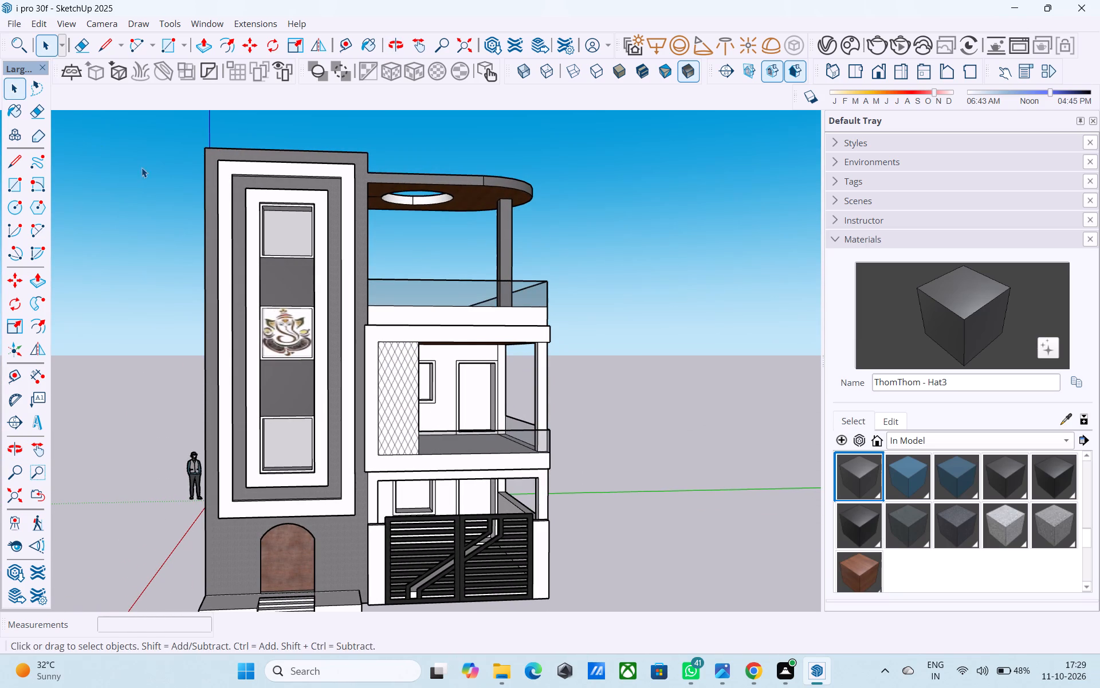
{"action": "left_click", "coordinate": [10, 24]}
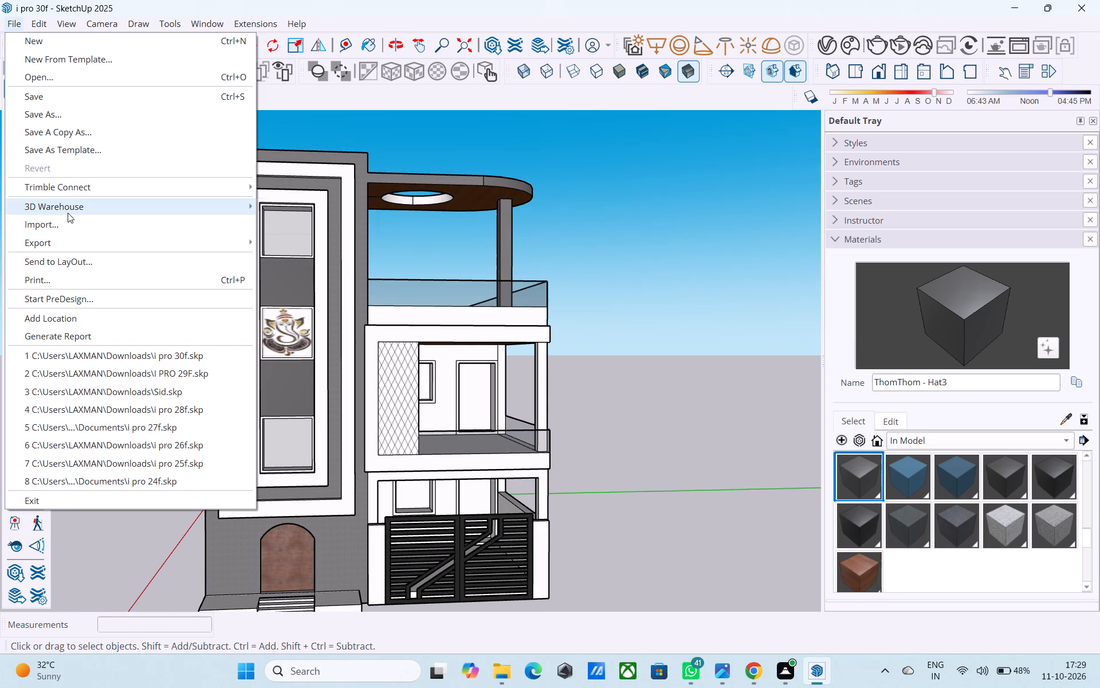
{"action": "left_click", "coordinate": [67, 223]}
{"action": "scroll", "coordinate": [238, 243], "scroll_direction": "down", "scroll_amount": 5}
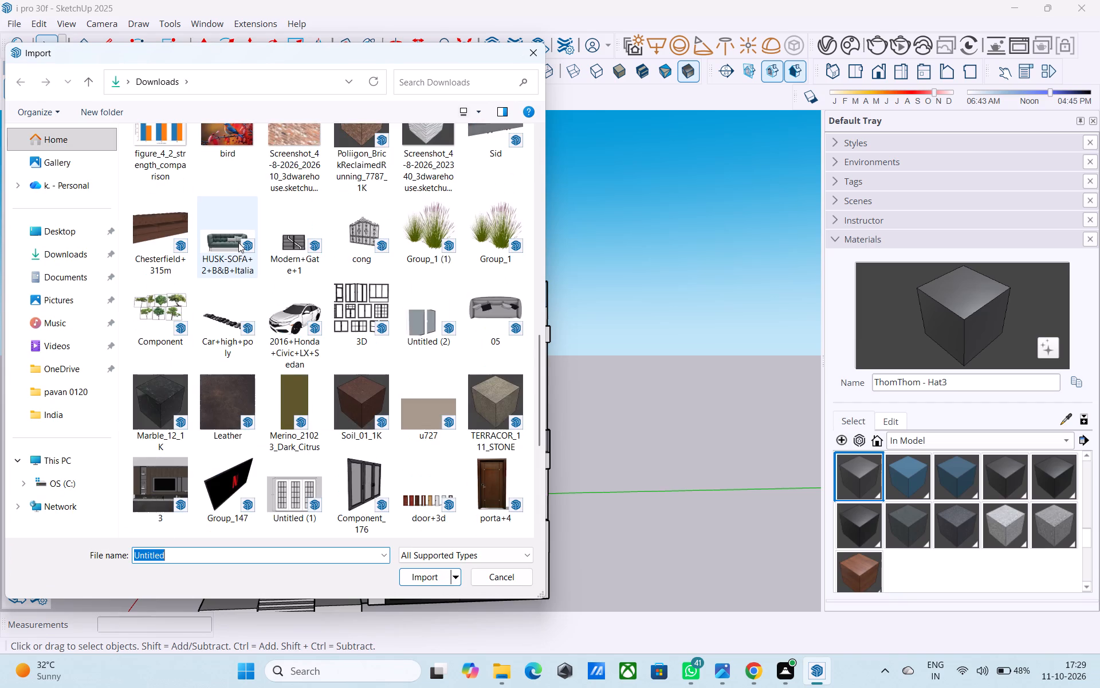
{"action": "scroll", "coordinate": [238, 244], "scroll_direction": "up", "scroll_amount": 1}
{"action": "scroll", "coordinate": [238, 244], "scroll_direction": "down", "scroll_amount": 1}
{"action": "scroll", "coordinate": [320, 322], "scroll_direction": "down", "scroll_amount": 1}
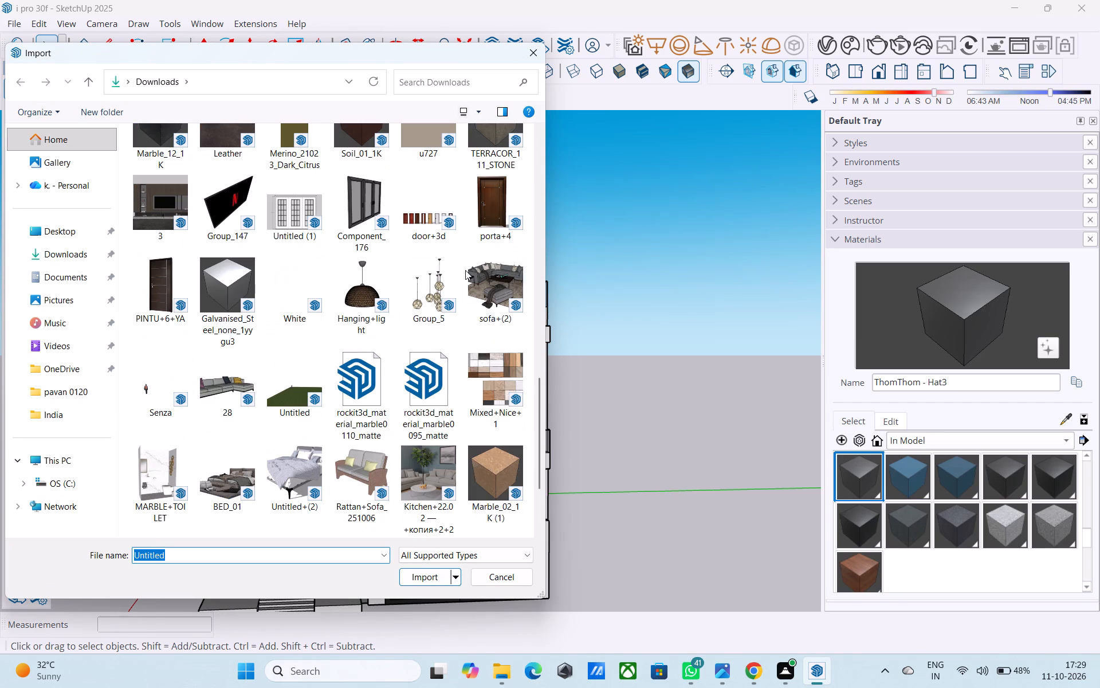
{"action": "left_click", "coordinate": [485, 211]}
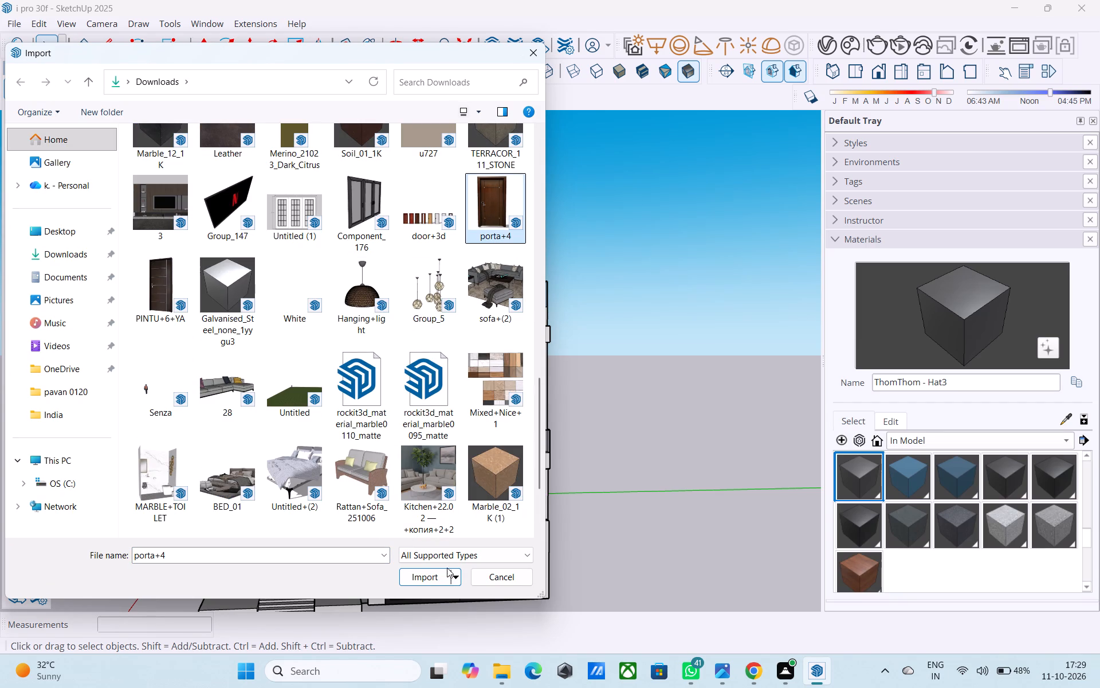
{"action": "left_click", "coordinate": [429, 574]}
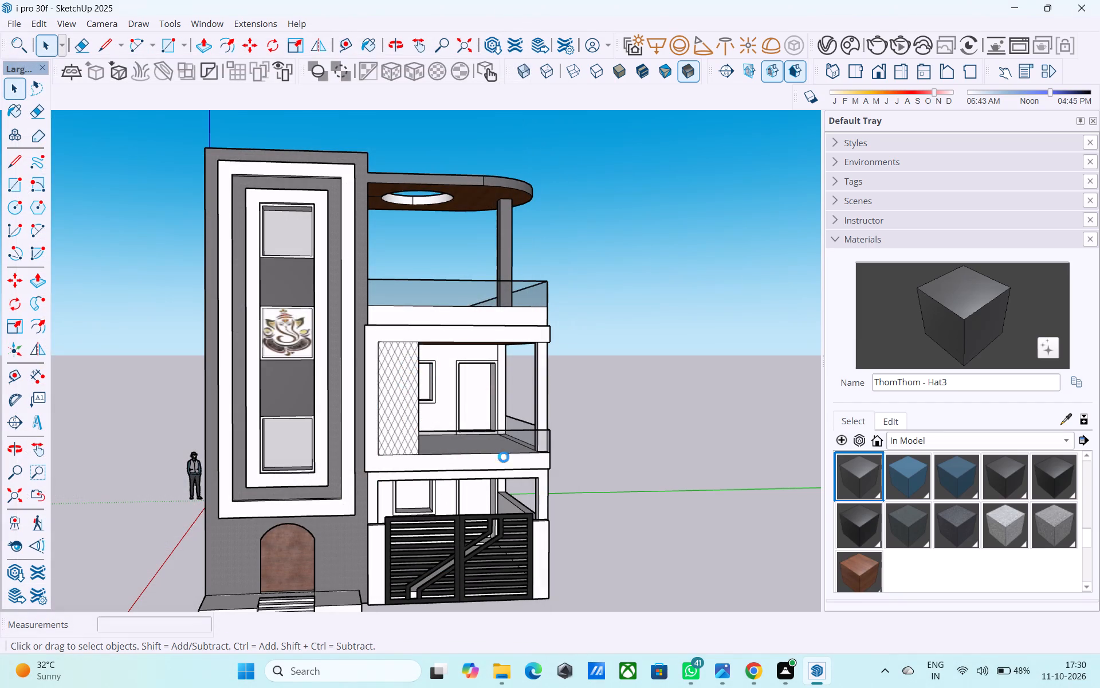
Place the imported door on the open ground in front of the house.
{"action": "scroll", "coordinate": [470, 401], "scroll_direction": "up", "scroll_amount": 3}
{"action": "scroll", "coordinate": [470, 401], "scroll_direction": "down", "scroll_amount": 7}
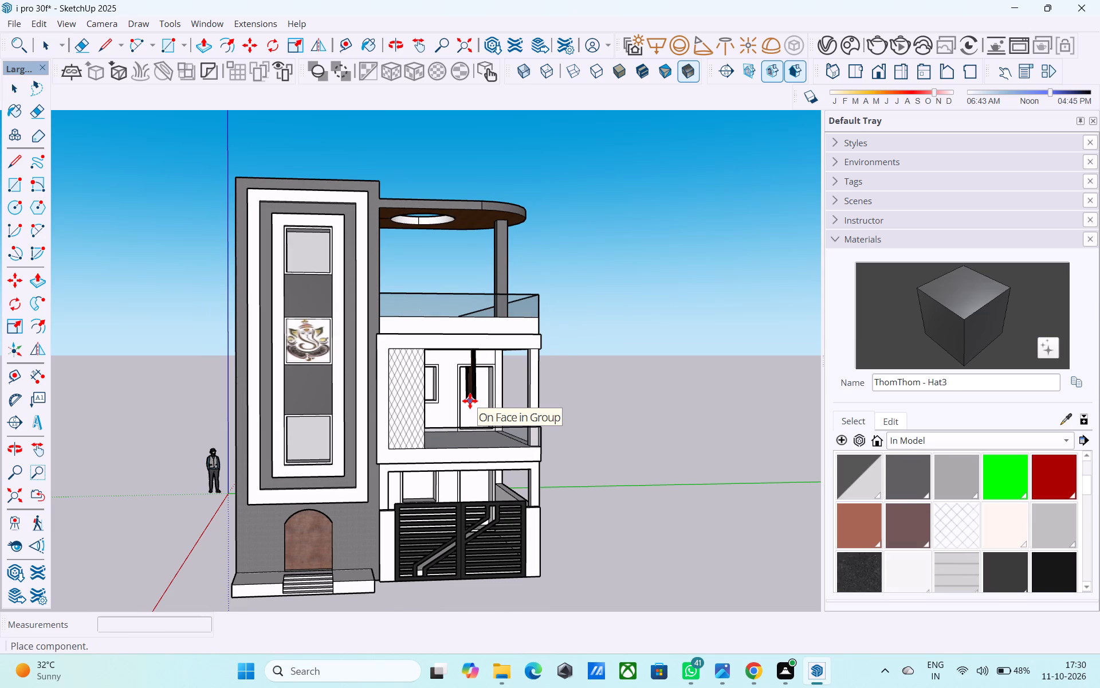
{"action": "scroll", "coordinate": [500, 432], "scroll_direction": "down", "scroll_amount": 1}
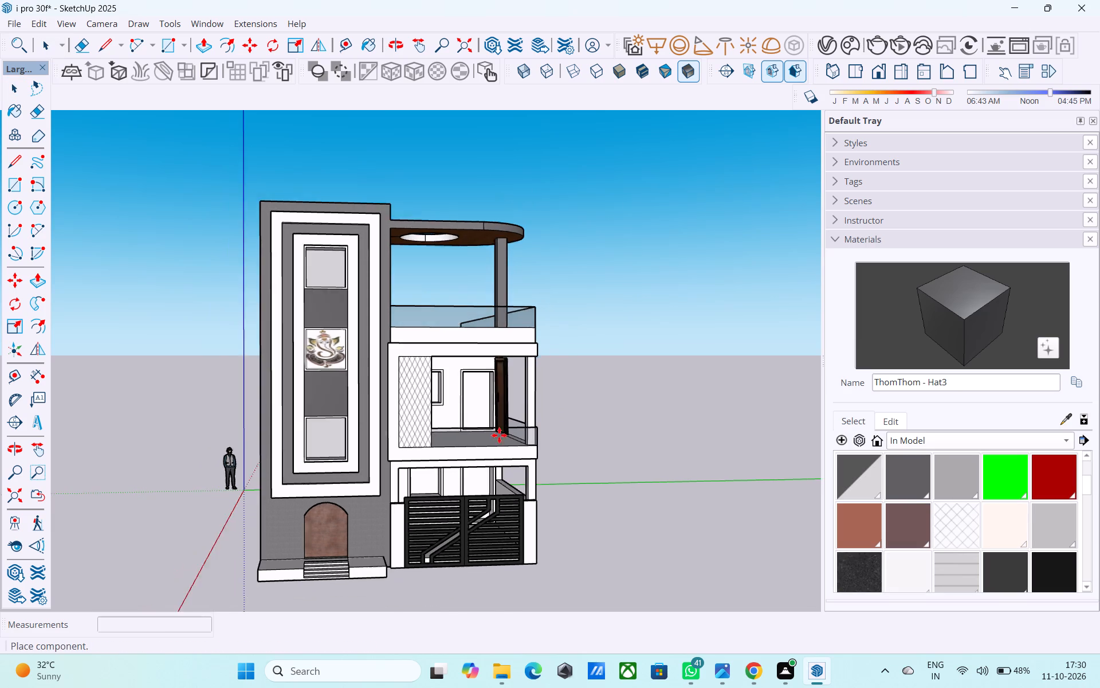
{"action": "scroll", "coordinate": [499, 435], "scroll_direction": "down", "scroll_amount": 3}
{"action": "middle_click_drag", "start_coordinate": [490, 439], "coordinate": [260, 521]}
{"action": "left_click", "coordinate": [257, 559]}
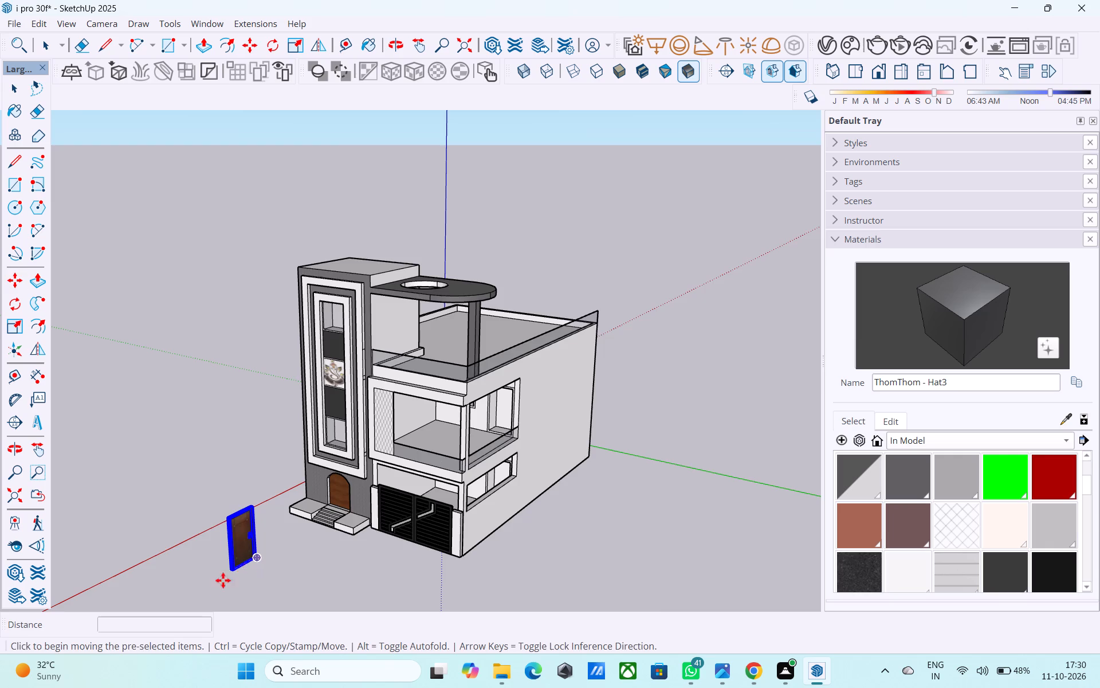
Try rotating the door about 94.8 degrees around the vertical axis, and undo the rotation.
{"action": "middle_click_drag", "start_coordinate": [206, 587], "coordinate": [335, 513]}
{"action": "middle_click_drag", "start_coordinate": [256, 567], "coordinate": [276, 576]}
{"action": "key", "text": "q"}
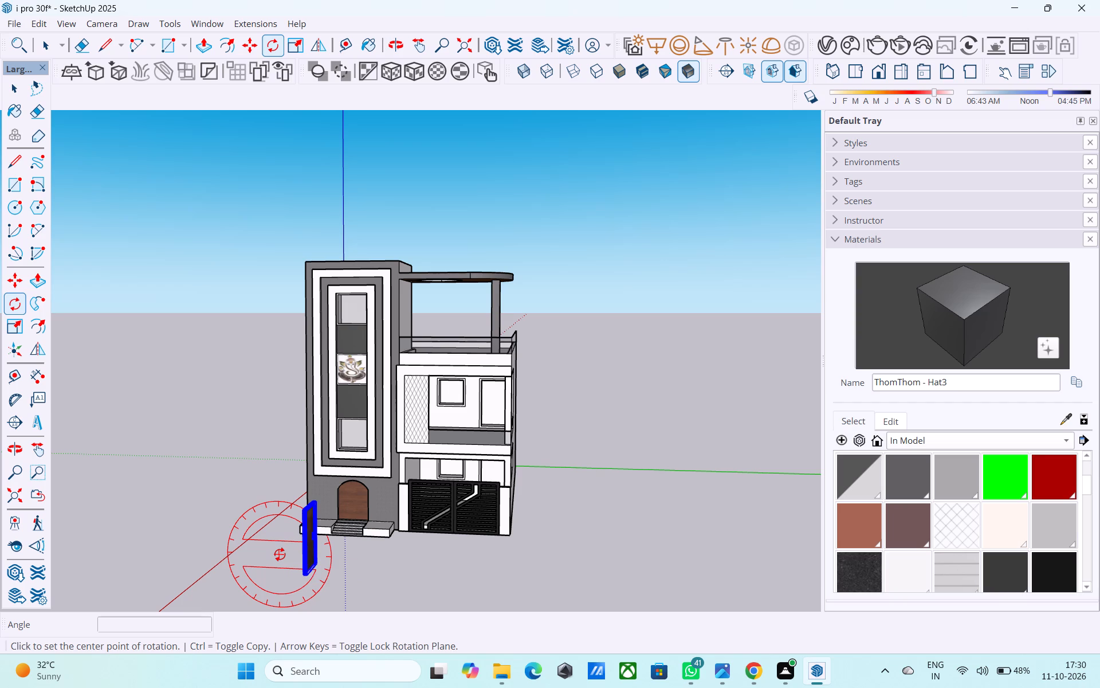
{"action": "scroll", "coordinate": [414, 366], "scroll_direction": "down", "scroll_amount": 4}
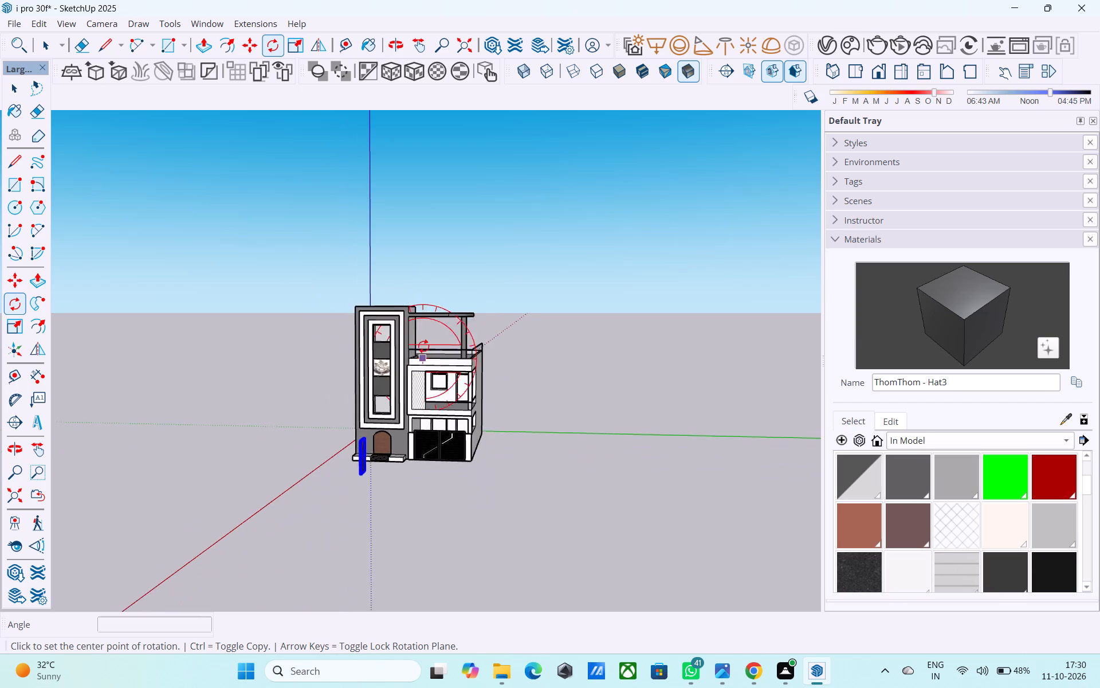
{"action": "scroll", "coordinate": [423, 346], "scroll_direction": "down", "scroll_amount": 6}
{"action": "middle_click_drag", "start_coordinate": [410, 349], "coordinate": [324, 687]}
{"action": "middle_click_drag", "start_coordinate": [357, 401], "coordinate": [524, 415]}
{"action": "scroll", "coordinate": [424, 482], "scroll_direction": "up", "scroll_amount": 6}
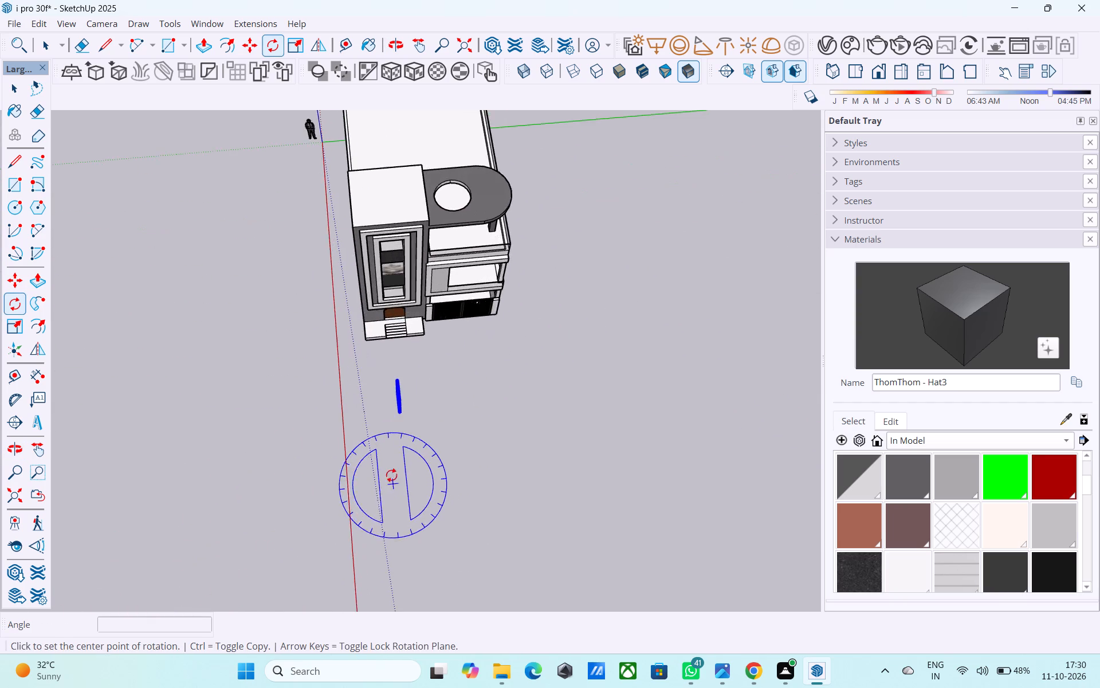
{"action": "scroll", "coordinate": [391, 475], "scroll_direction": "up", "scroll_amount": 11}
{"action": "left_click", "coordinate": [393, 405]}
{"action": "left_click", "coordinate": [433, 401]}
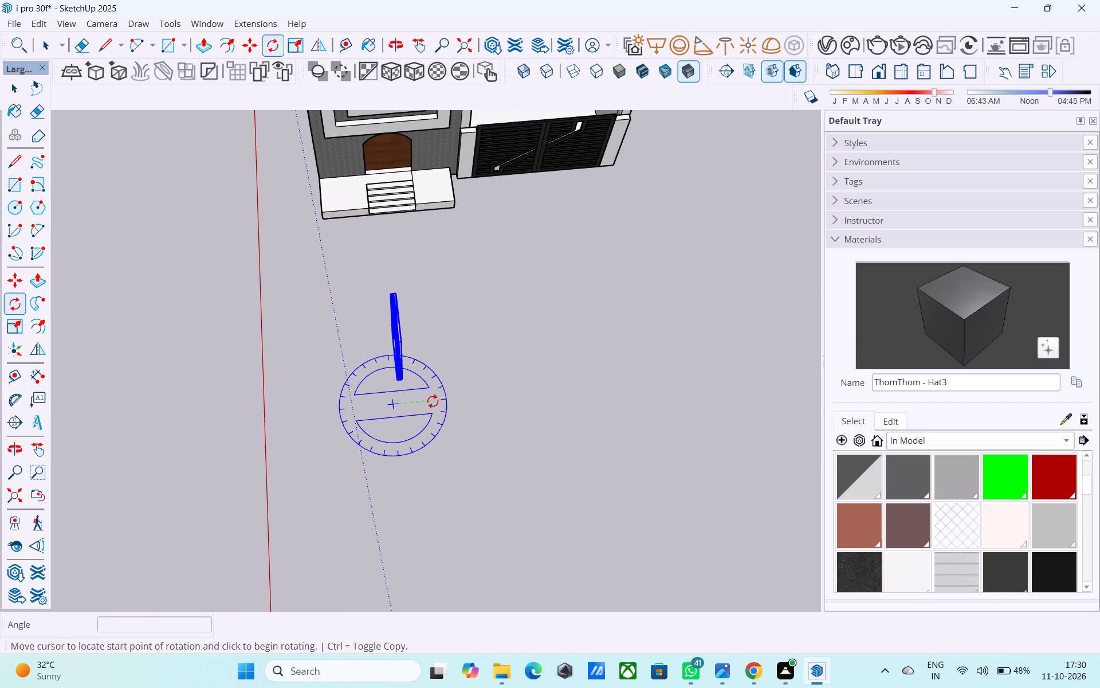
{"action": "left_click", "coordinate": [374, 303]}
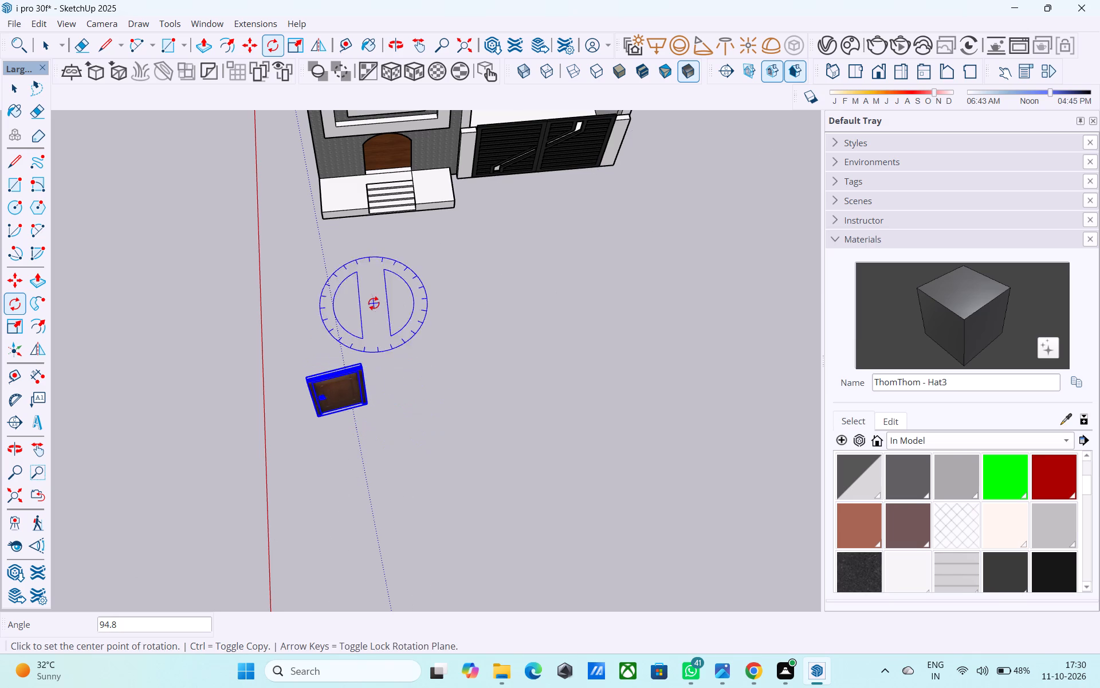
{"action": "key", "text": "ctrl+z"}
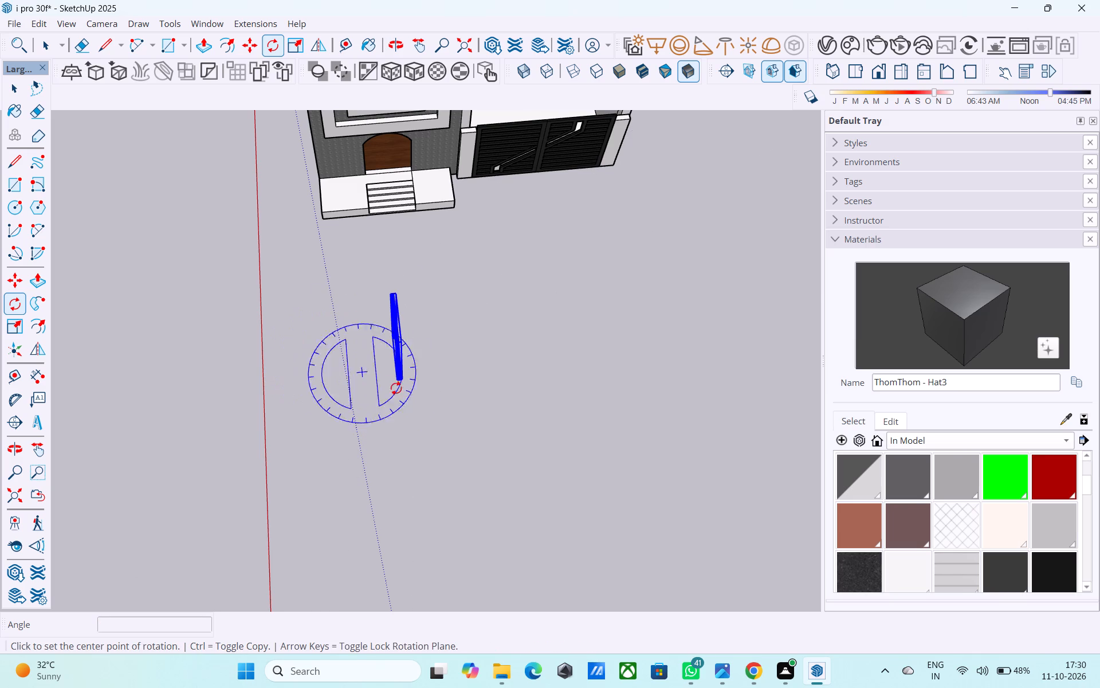
Rotate the door 90 degrees about the vertical axis so it runs parallel to the house front.
{"action": "left_click", "coordinate": [390, 404]}
{"action": "left_click", "coordinate": [483, 402]}
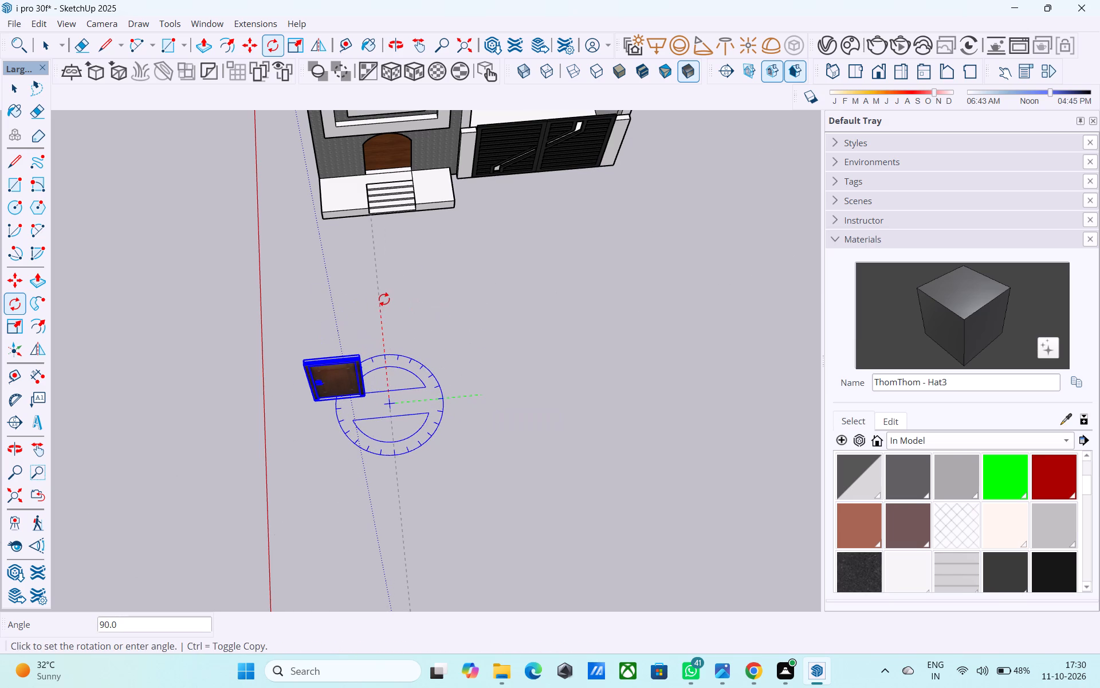
{"action": "left_click", "coordinate": [380, 299]}
Copy the door by its lower frame corner into the ground-floor doorway behind the porch gate.
{"action": "scroll", "coordinate": [336, 409], "scroll_direction": "up", "scroll_amount": 4}
{"action": "key", "text": "m"}
{"action": "scroll", "coordinate": [335, 365], "scroll_direction": "up", "scroll_amount": 1}
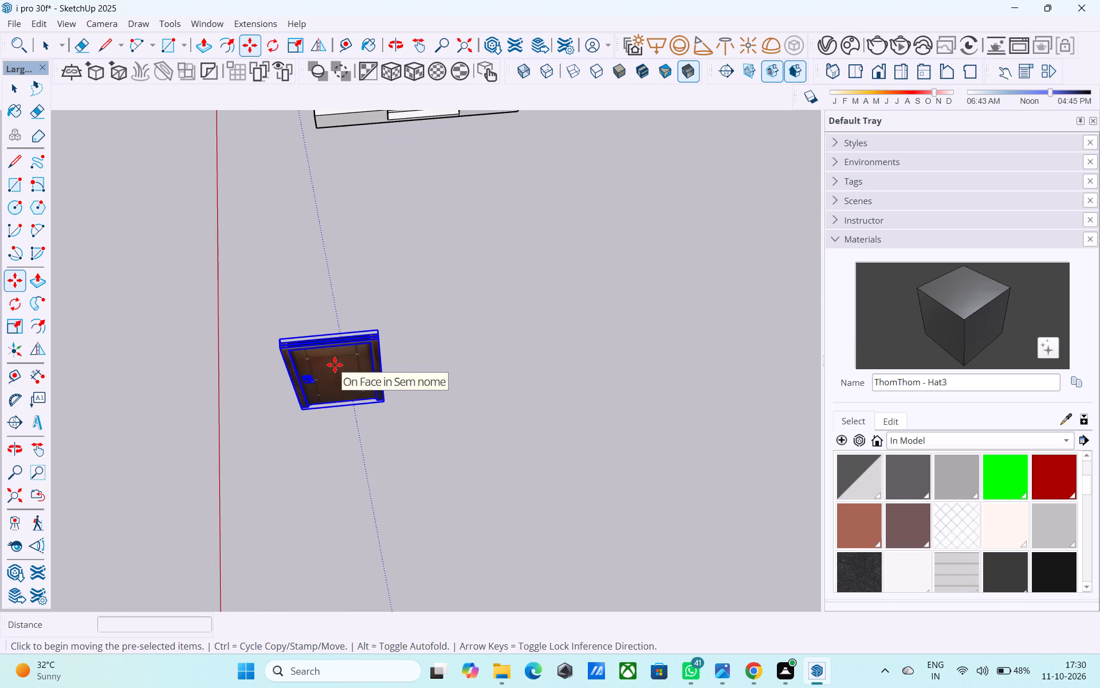
{"action": "scroll", "coordinate": [336, 365], "scroll_direction": "down", "scroll_amount": 4}
{"action": "middle_click_drag", "start_coordinate": [340, 378], "coordinate": [553, 246], "text": "shift"}
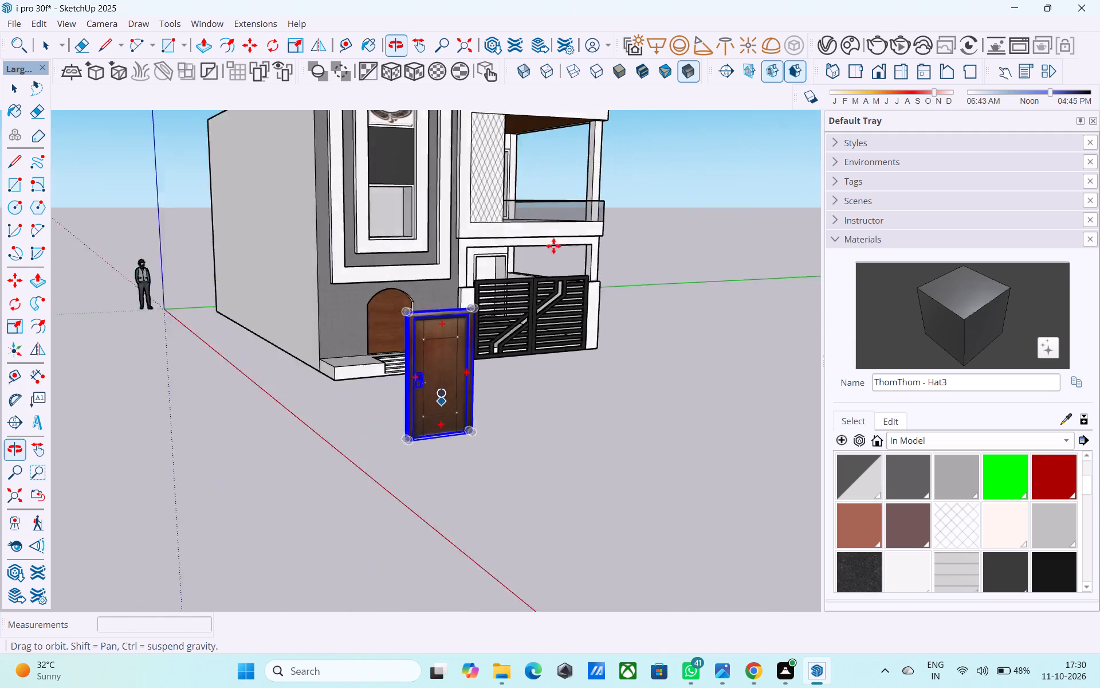
{"action": "middle_click_drag", "start_coordinate": [553, 246], "coordinate": [533, 246], "text": "shift"}
{"action": "scroll", "coordinate": [436, 479], "scroll_direction": "up", "scroll_amount": 20}
{"action": "scroll", "coordinate": [436, 479], "scroll_direction": "up", "scroll_amount": 1}
{"action": "middle_click", "coordinate": [452, 467]}
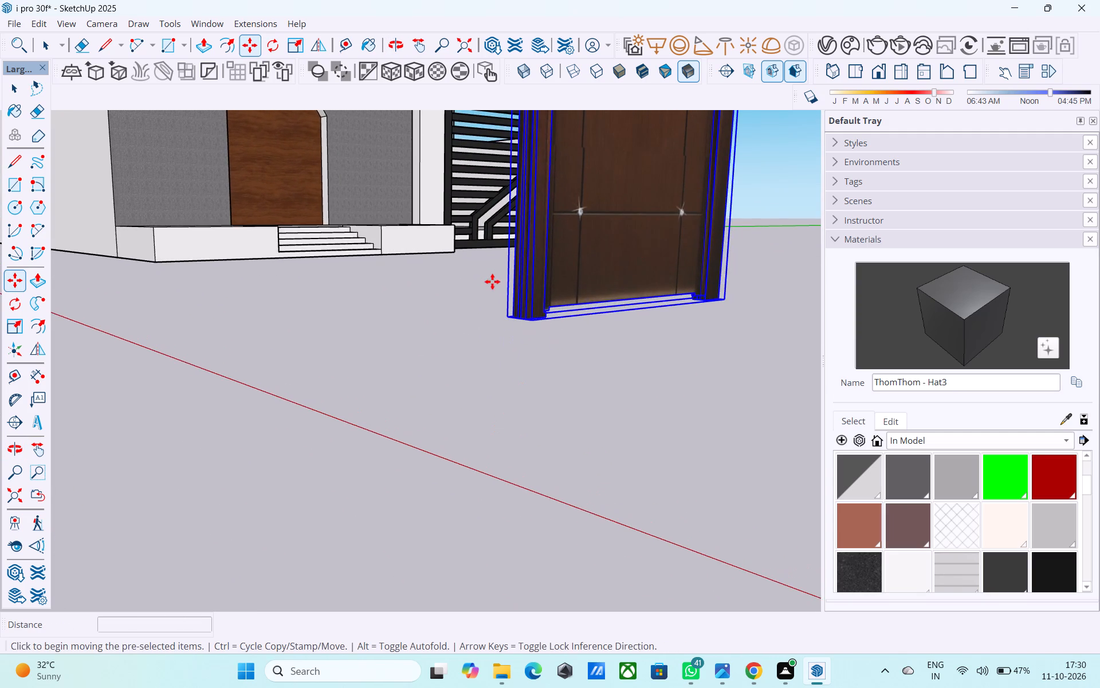
{"action": "scroll", "coordinate": [492, 282], "scroll_direction": "up", "scroll_amount": 11}
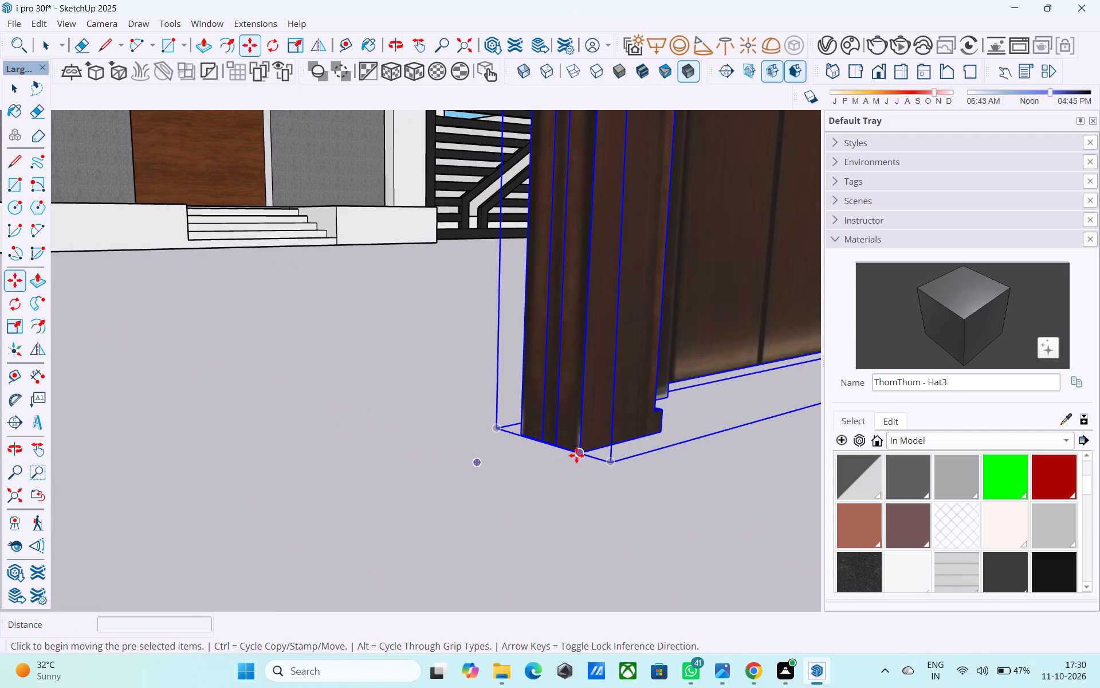
{"action": "left_click", "coordinate": [576, 455]}
{"action": "scroll", "coordinate": [597, 350], "scroll_direction": "down", "scroll_amount": 12}
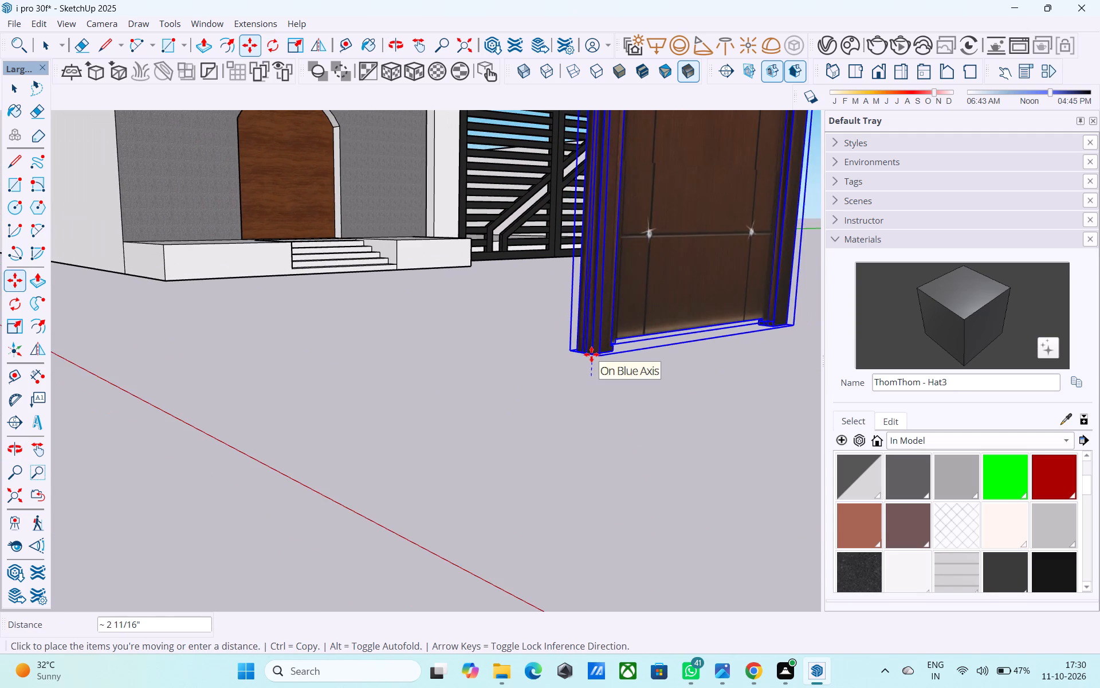
{"action": "scroll", "coordinate": [579, 337], "scroll_direction": "down", "scroll_amount": 10}
{"action": "middle_click_drag", "start_coordinate": [585, 304], "coordinate": [392, 656], "text": "shift"}
{"action": "scroll", "coordinate": [560, 460], "scroll_direction": "down", "scroll_amount": 4}
{"action": "middle_click_drag", "start_coordinate": [560, 460], "coordinate": [430, 596]}
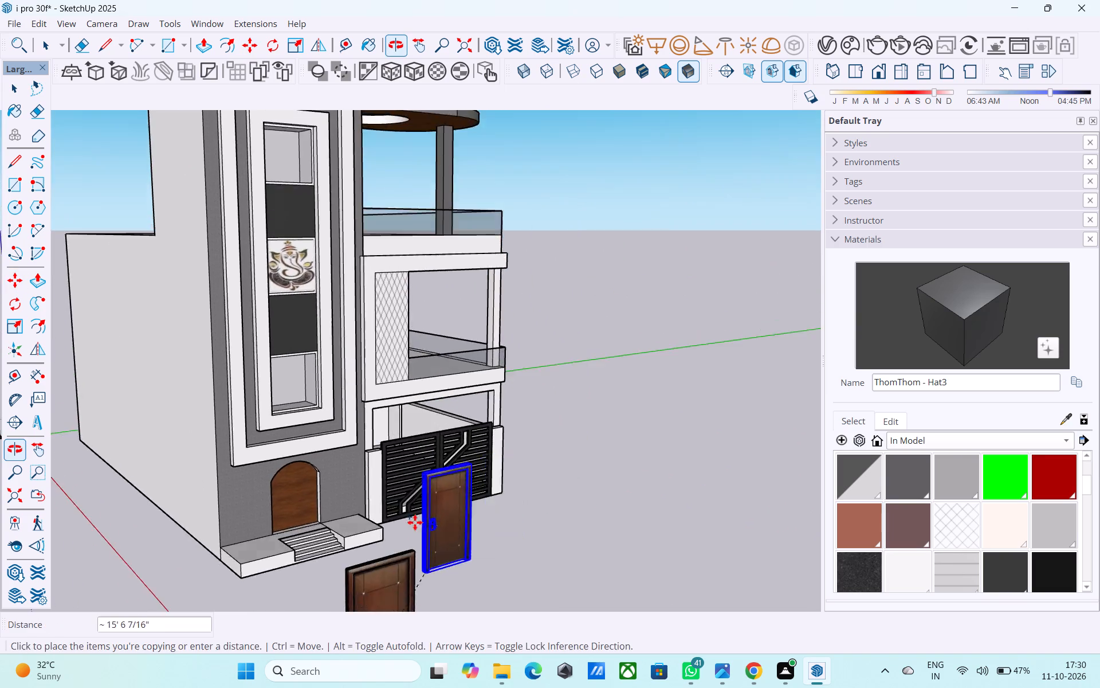
{"action": "scroll", "coordinate": [415, 475], "scroll_direction": "up", "scroll_amount": 10}
{"action": "middle_click_drag", "start_coordinate": [383, 402], "coordinate": [363, 475]}
{"action": "scroll", "coordinate": [319, 531], "scroll_direction": "up", "scroll_amount": 10}
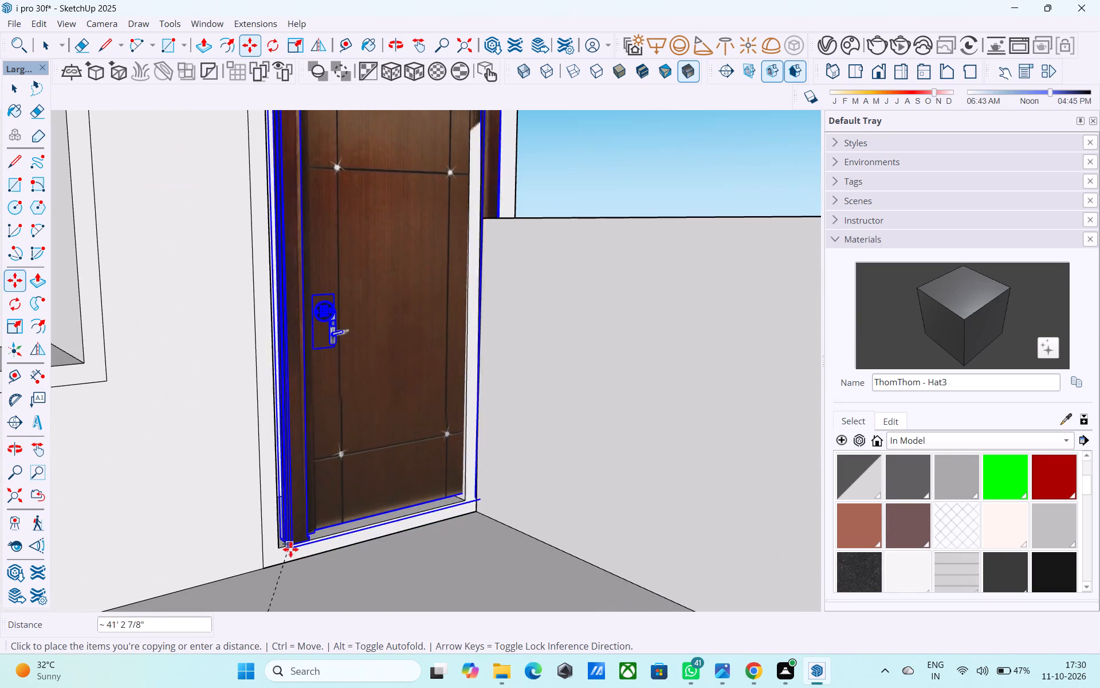
{"action": "left_click", "coordinate": [264, 565]}
Copy the ground-floor door up into the first-floor balcony doorway, snapping to the opening's lower corner, and clear the selection.
{"action": "scroll", "coordinate": [270, 558], "scroll_direction": "down", "scroll_amount": 4}
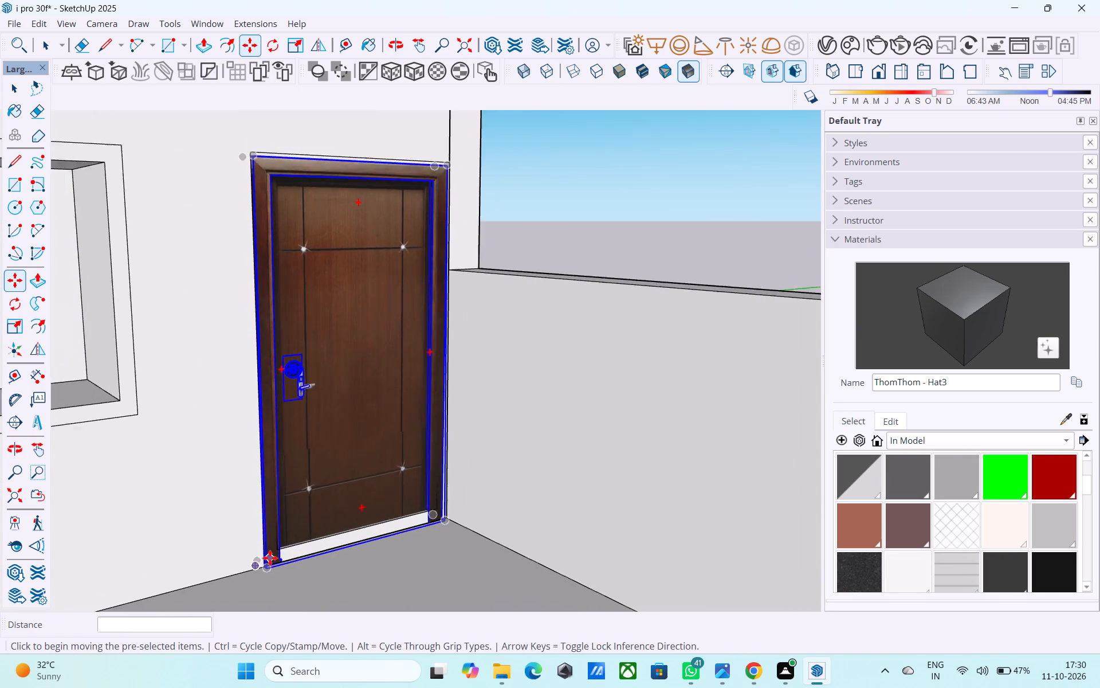
{"action": "scroll", "coordinate": [270, 558], "scroll_direction": "down", "scroll_amount": 6}
{"action": "left_click", "coordinate": [270, 558], "text": "ctrl"}
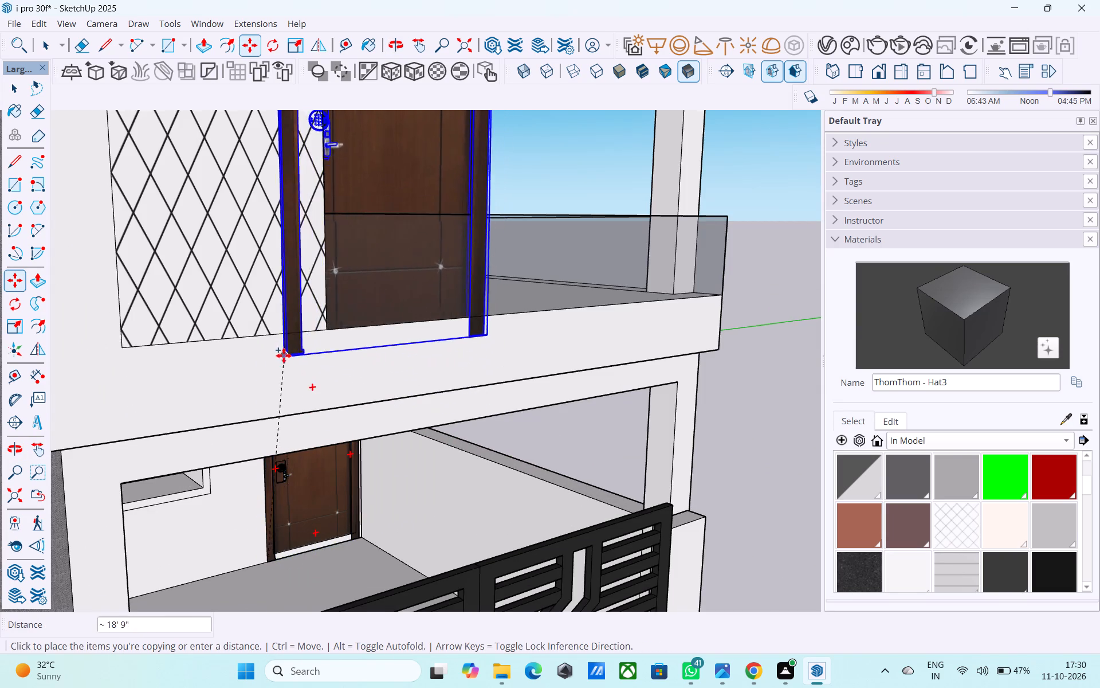
{"action": "scroll", "coordinate": [284, 350], "scroll_direction": "down", "scroll_amount": 10}
{"action": "middle_click_drag", "start_coordinate": [330, 354], "coordinate": [223, 479]}
{"action": "scroll", "coordinate": [246, 408], "scroll_direction": "up", "scroll_amount": 12}
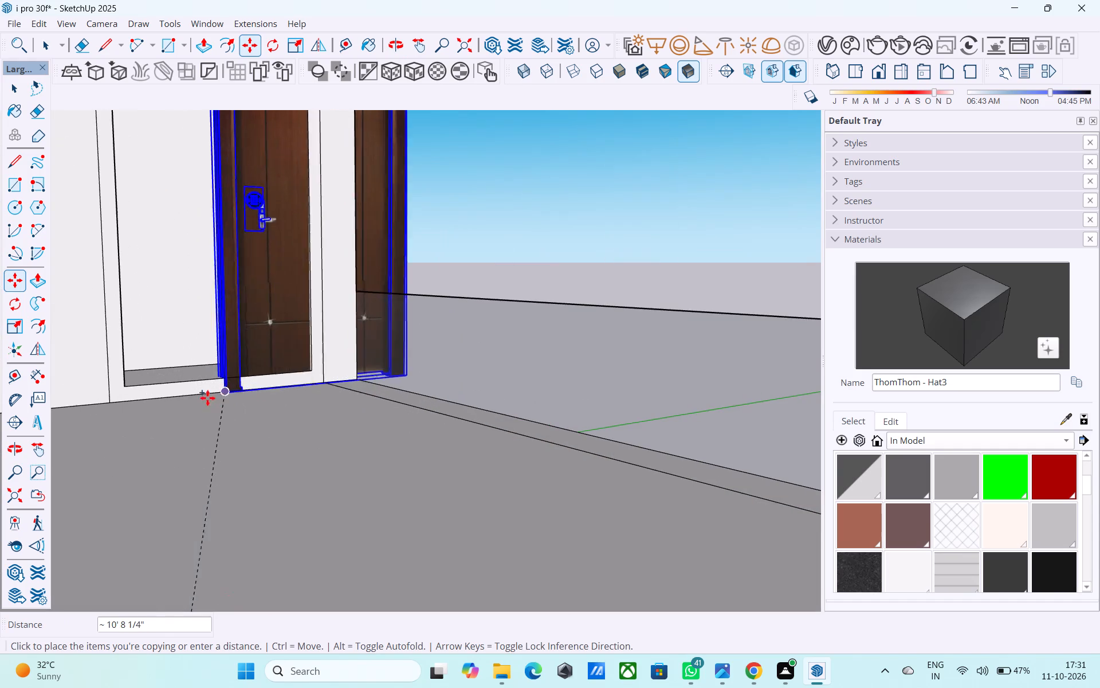
{"action": "left_click", "coordinate": [115, 401]}
{"action": "scroll", "coordinate": [252, 462], "scroll_direction": "down", "scroll_amount": 3}
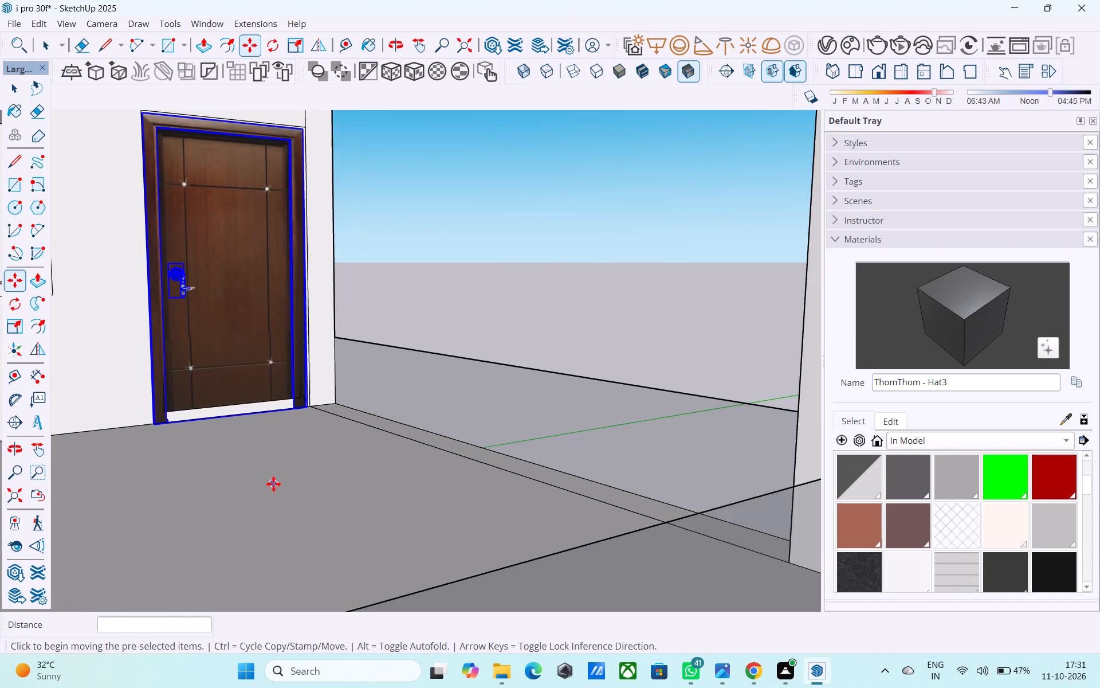
{"action": "scroll", "coordinate": [273, 484], "scroll_direction": "down", "scroll_amount": 11}
{"action": "key", "text": "space"}
{"action": "left_click", "coordinate": [598, 401]}
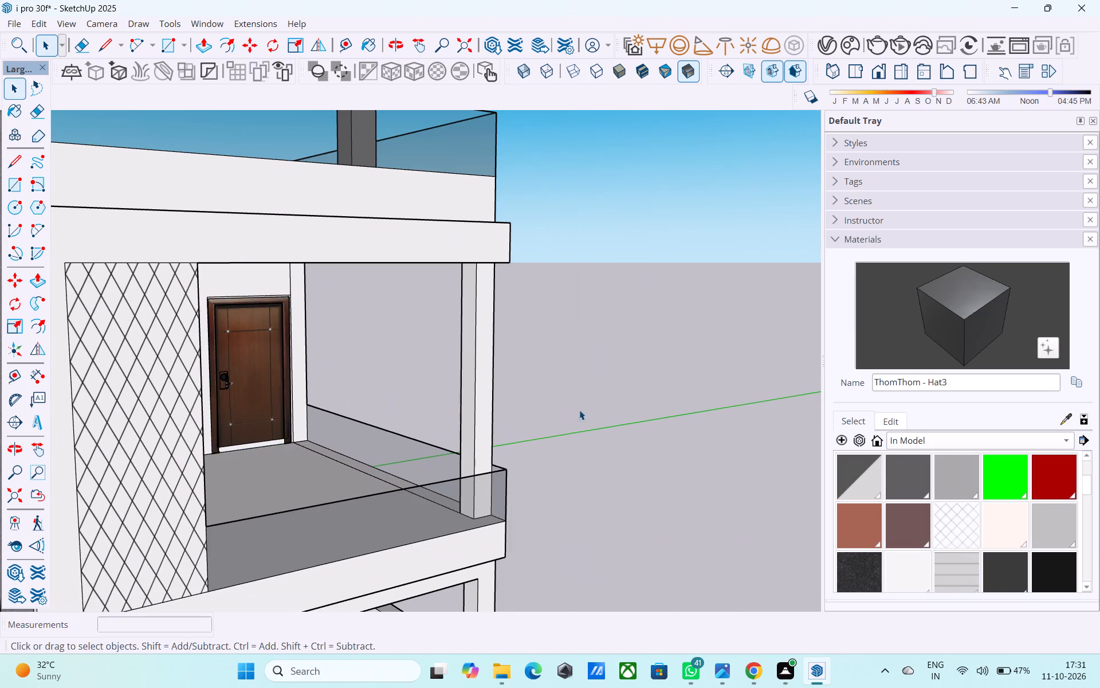
Examine the fitted doors and the remaining openings of the house from the front and the side.
{"action": "middle_click_drag", "start_coordinate": [520, 413], "coordinate": [379, 364]}
{"action": "scroll", "coordinate": [390, 354], "scroll_direction": "down", "scroll_amount": 4}
{"action": "middle_click_drag", "start_coordinate": [219, 498], "coordinate": [319, 516]}
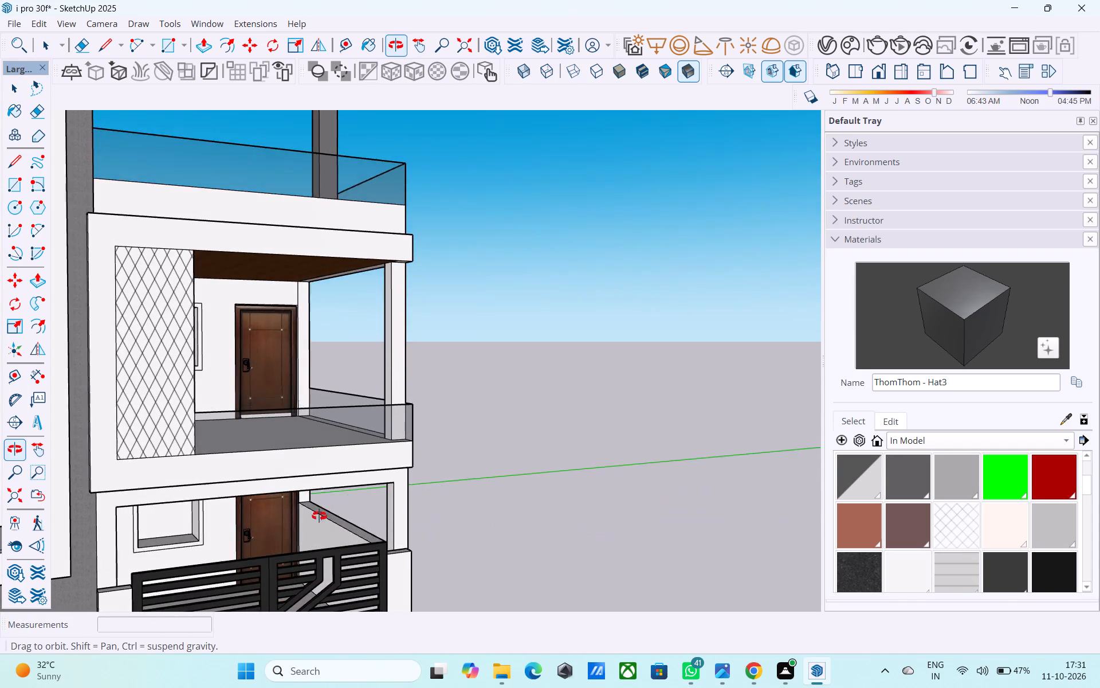
{"action": "middle_click_drag", "start_coordinate": [319, 516], "coordinate": [338, 507]}
{"action": "scroll", "coordinate": [478, 487], "scroll_direction": "down", "scroll_amount": 3}
{"action": "middle_click_drag", "start_coordinate": [485, 490], "coordinate": [325, 496]}
{"action": "scroll", "coordinate": [337, 488], "scroll_direction": "down", "scroll_amount": 5}
{"action": "middle_click_drag", "start_coordinate": [391, 472], "coordinate": [413, 470]}
{"action": "middle_click_drag", "start_coordinate": [414, 469], "coordinate": [253, 496]}
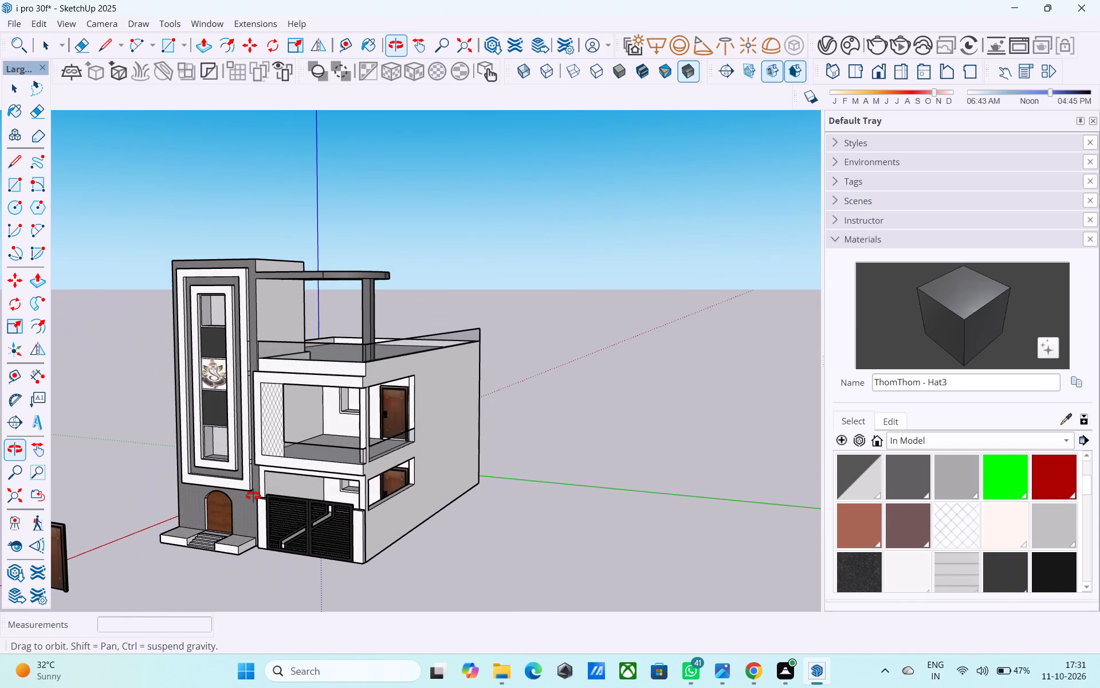
{"action": "middle_click_drag", "start_coordinate": [253, 496], "coordinate": [302, 461]}
{"action": "middle_click_drag", "start_coordinate": [294, 397], "coordinate": [337, 400]}
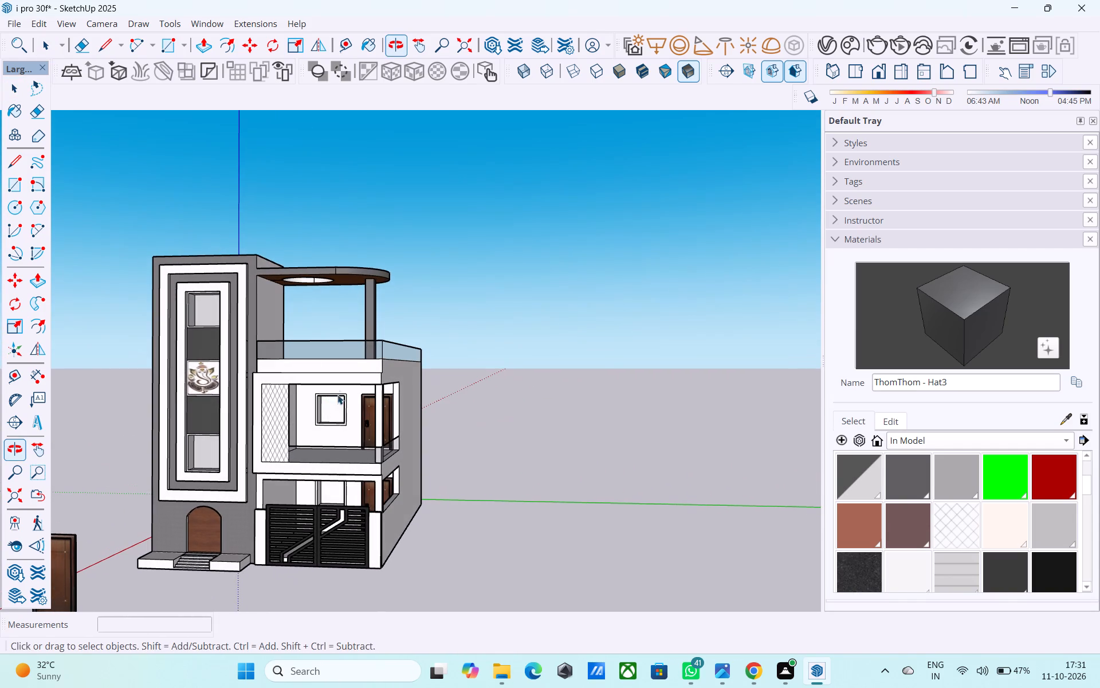
Import the three-panel window model Untitled (1) from Downloads and place it in open space beside the house.
{"action": "left_click", "coordinate": [14, 22]}
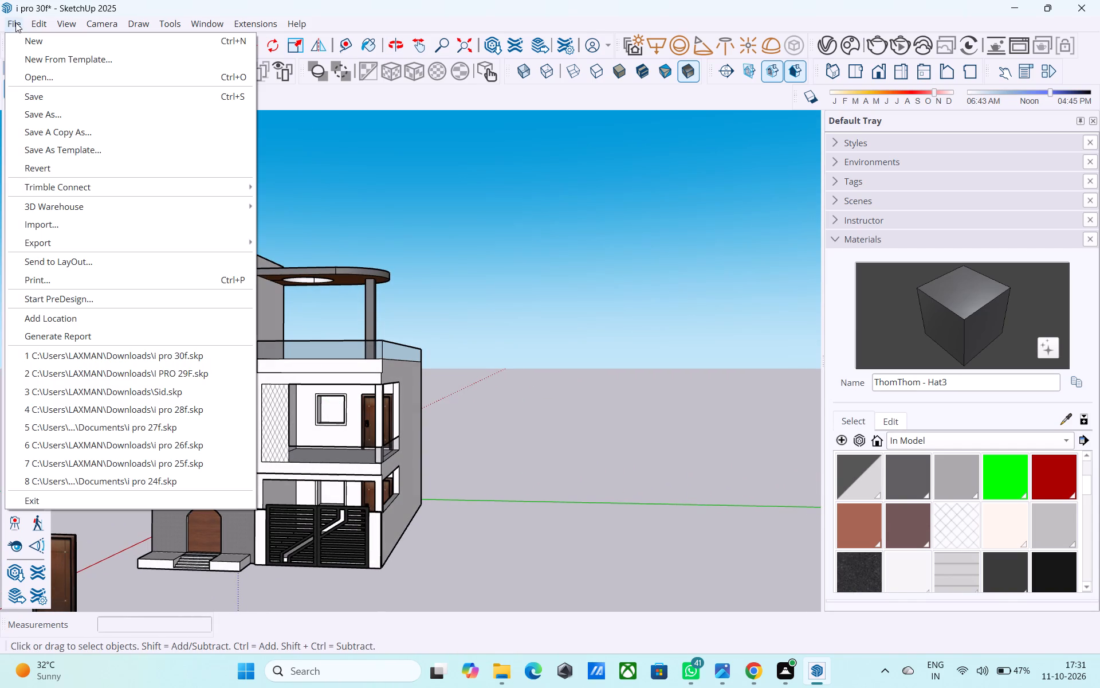
{"action": "left_click", "coordinate": [68, 229]}
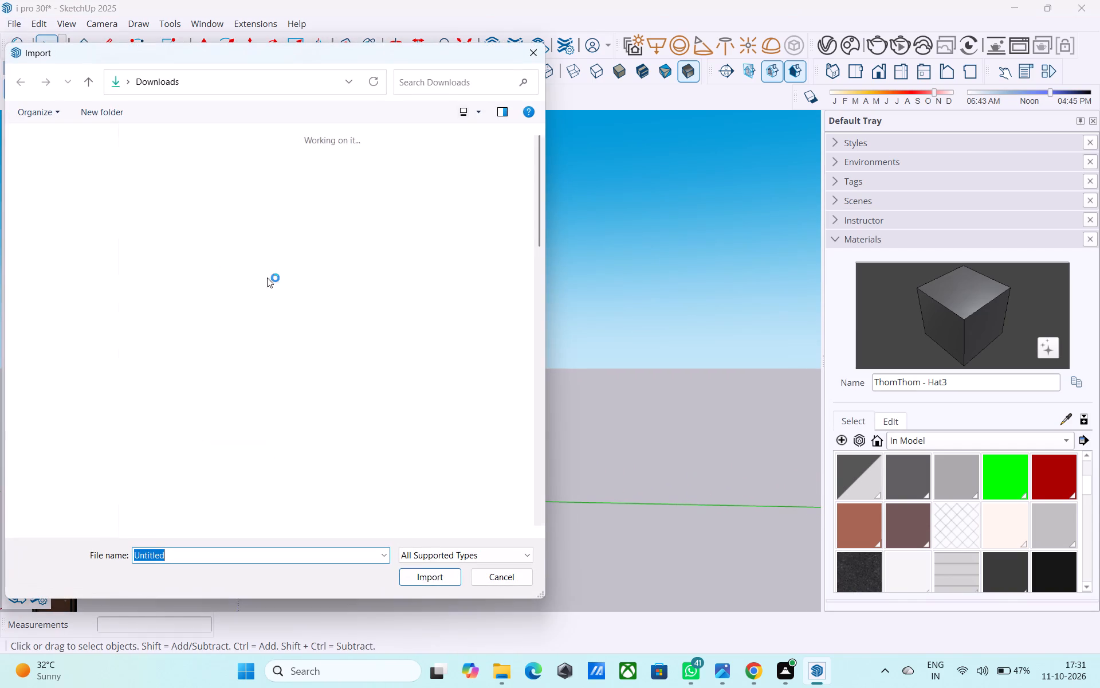
{"action": "scroll", "coordinate": [280, 283], "scroll_direction": "down", "scroll_amount": 3}
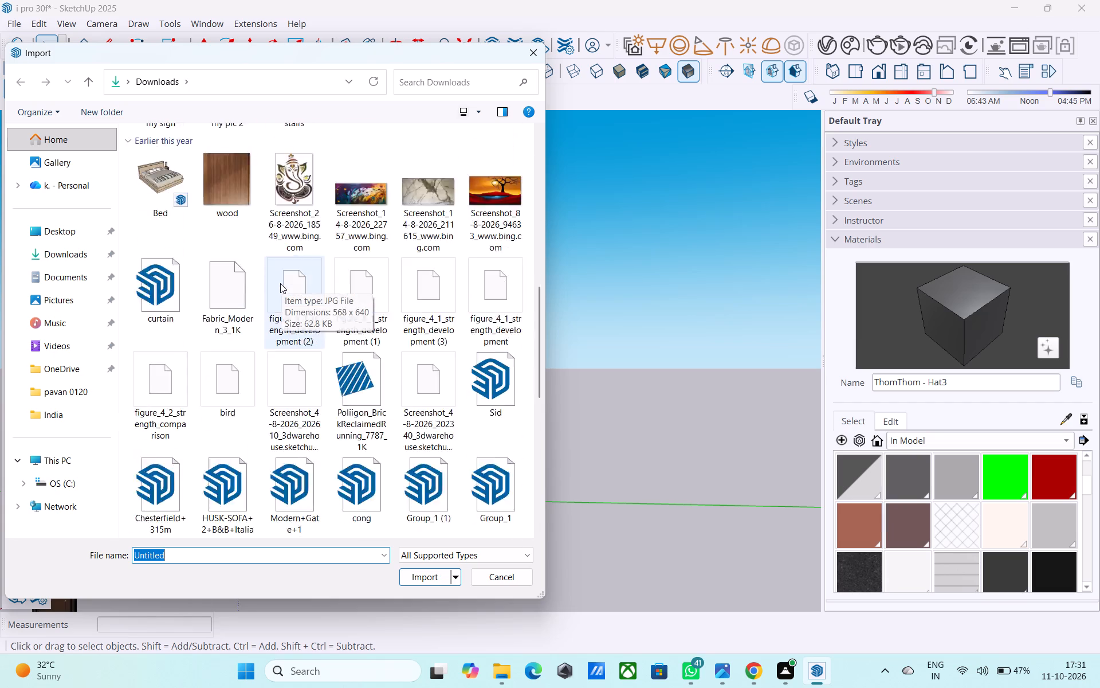
{"action": "scroll", "coordinate": [280, 283], "scroll_direction": "down", "scroll_amount": 2}
{"action": "scroll", "coordinate": [280, 283], "scroll_direction": "up", "scroll_amount": 2}
{"action": "scroll", "coordinate": [281, 283], "scroll_direction": "down", "scroll_amount": 2}
{"action": "left_click", "coordinate": [294, 204]}
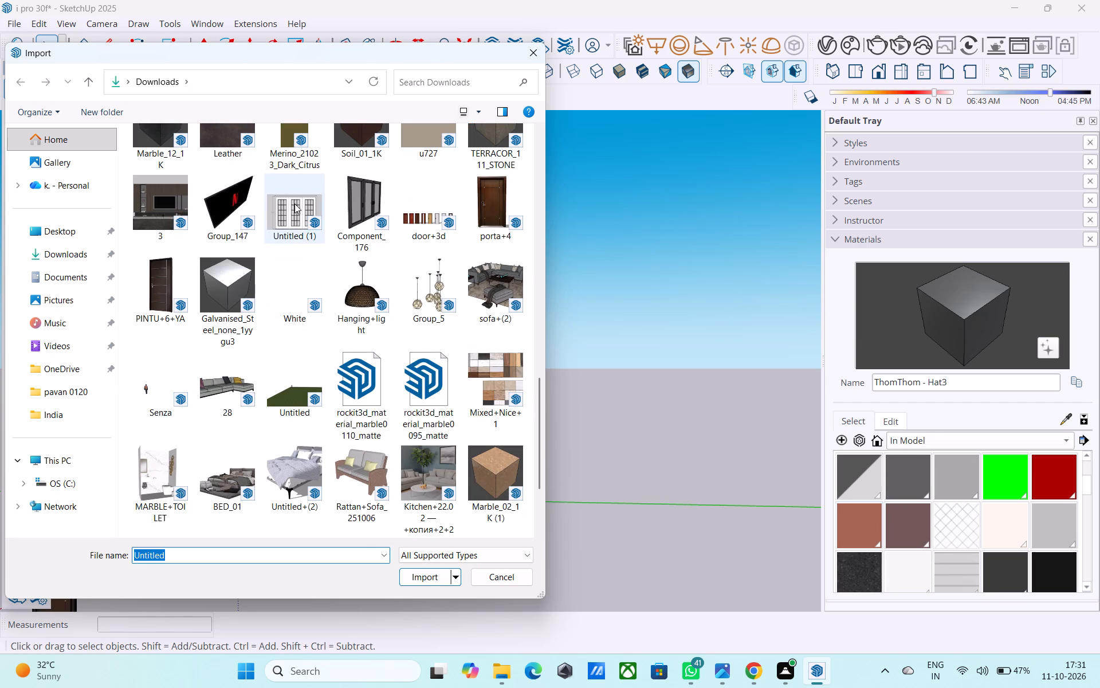
{"action": "left_click", "coordinate": [429, 577]}
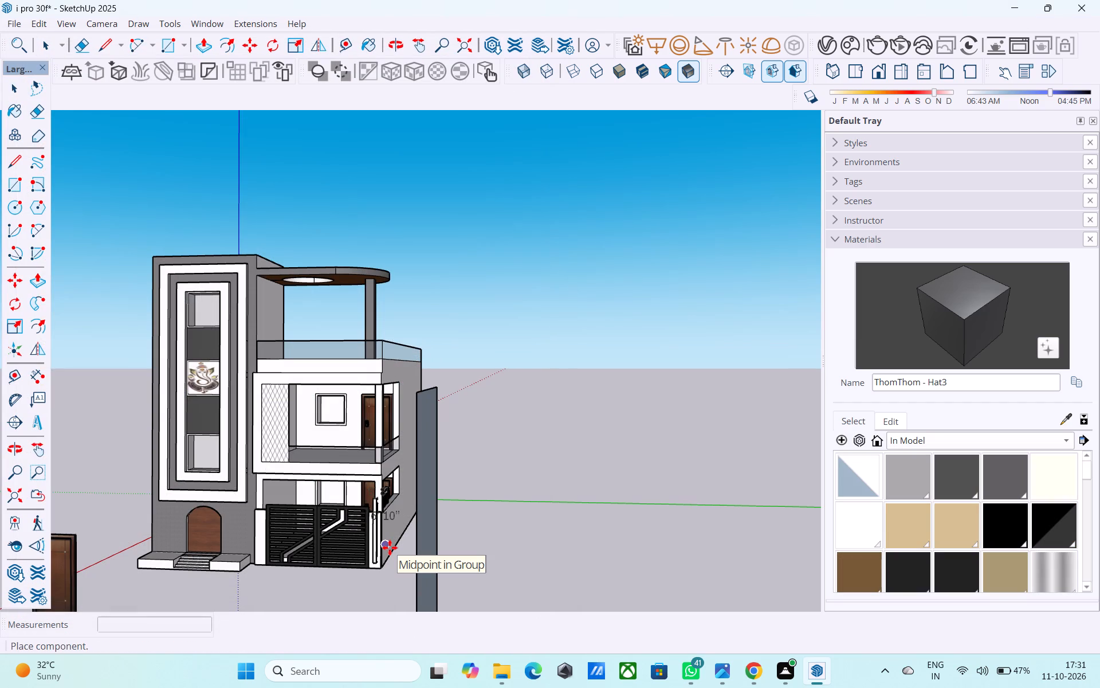
{"action": "scroll", "coordinate": [437, 581], "scroll_direction": "down", "scroll_amount": 5}
{"action": "middle_click_drag", "start_coordinate": [436, 577], "coordinate": [593, 543]}
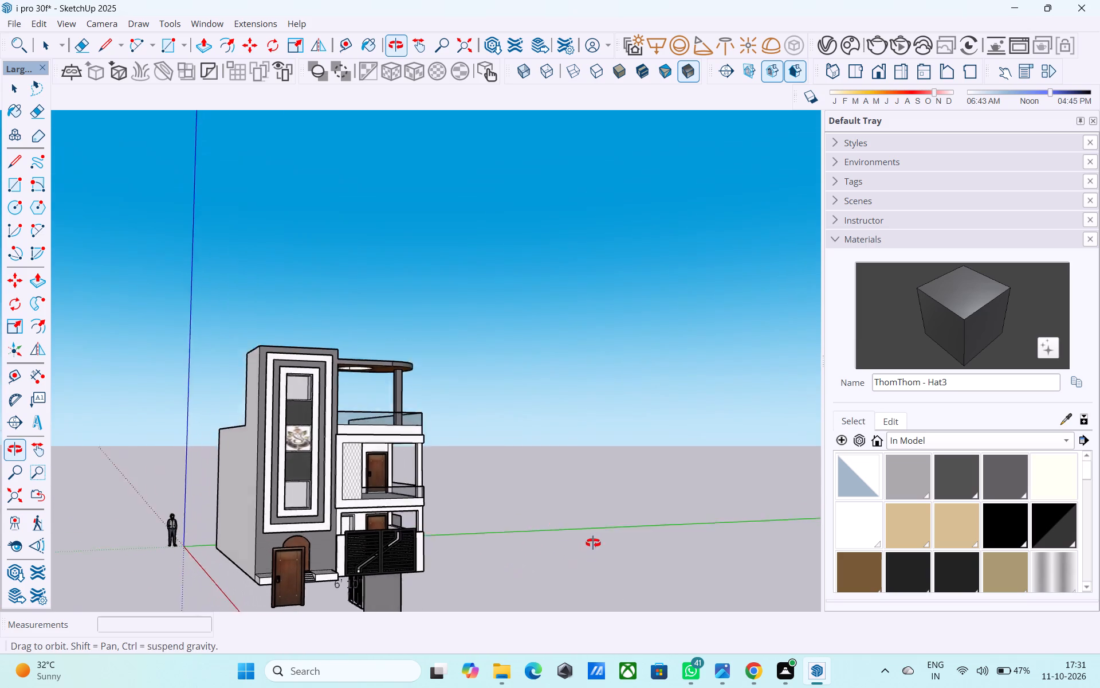
{"action": "middle_click_drag", "start_coordinate": [593, 543], "coordinate": [577, 529]}
{"action": "left_click", "coordinate": [529, 464]}
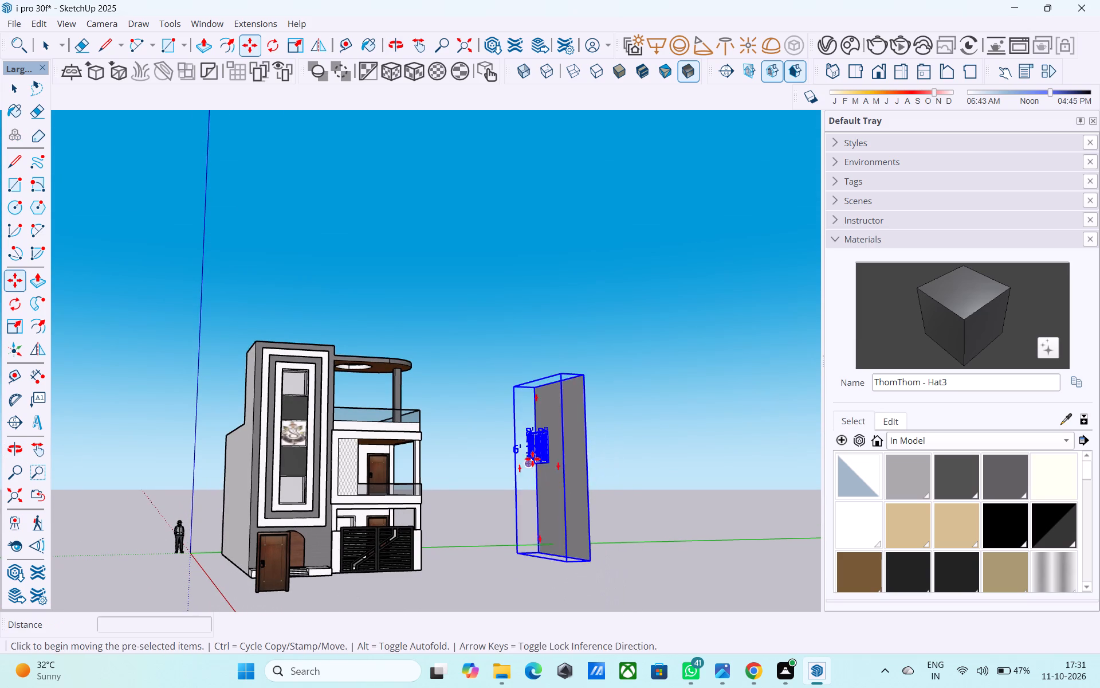
Explode the imported window component into its separate parts.
{"action": "scroll", "coordinate": [553, 447], "scroll_direction": "up", "scroll_amount": 12}
{"action": "key", "text": "z"}
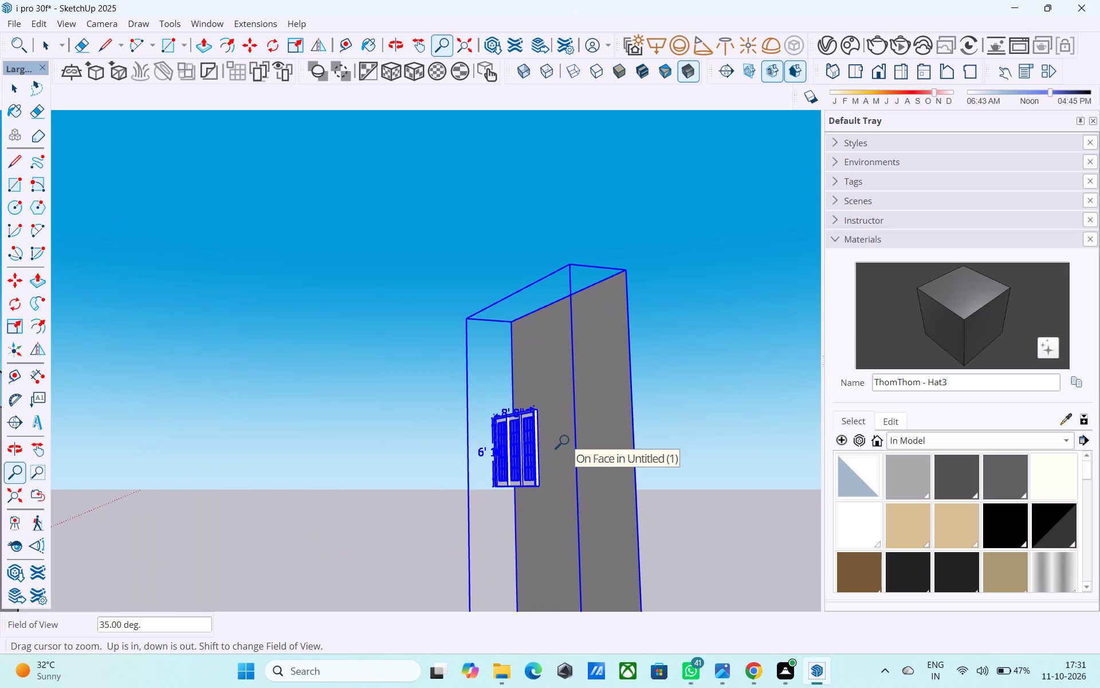
{"action": "key", "text": "space"}
{"action": "right_click", "coordinate": [567, 441]}
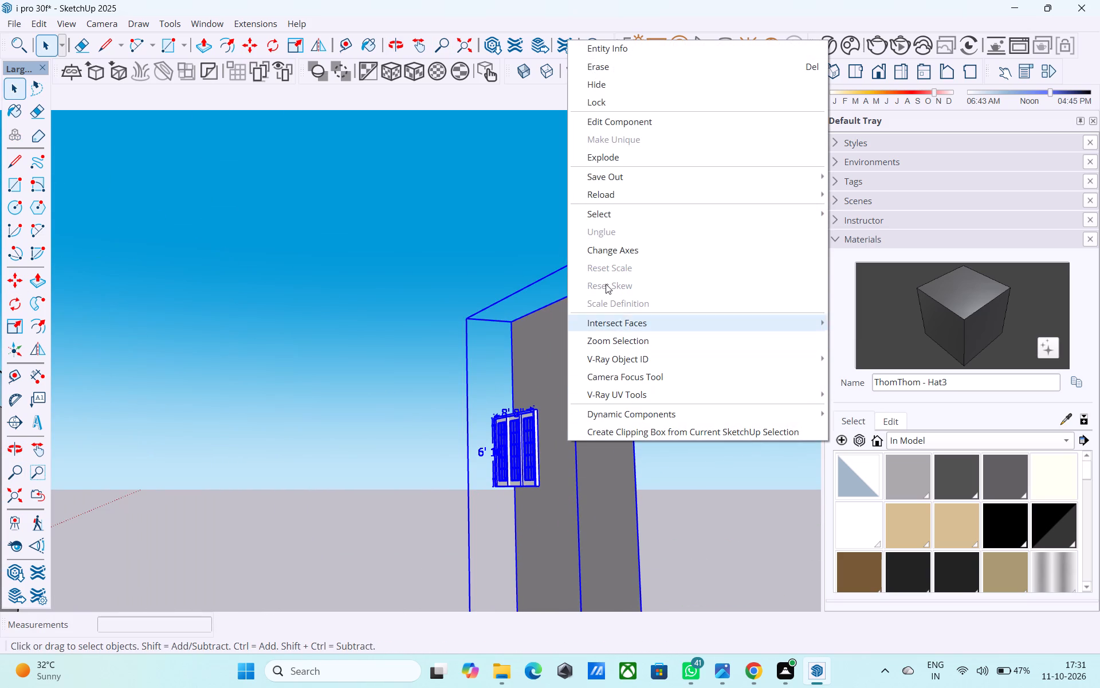
{"action": "left_click", "coordinate": [619, 162]}
Delete the tall grey backing face behind the window together with its leftover outline edges.
{"action": "middle_click_drag", "start_coordinate": [537, 458], "coordinate": [535, 568]}
{"action": "scroll", "coordinate": [535, 568], "scroll_direction": "up", "scroll_amount": 1}
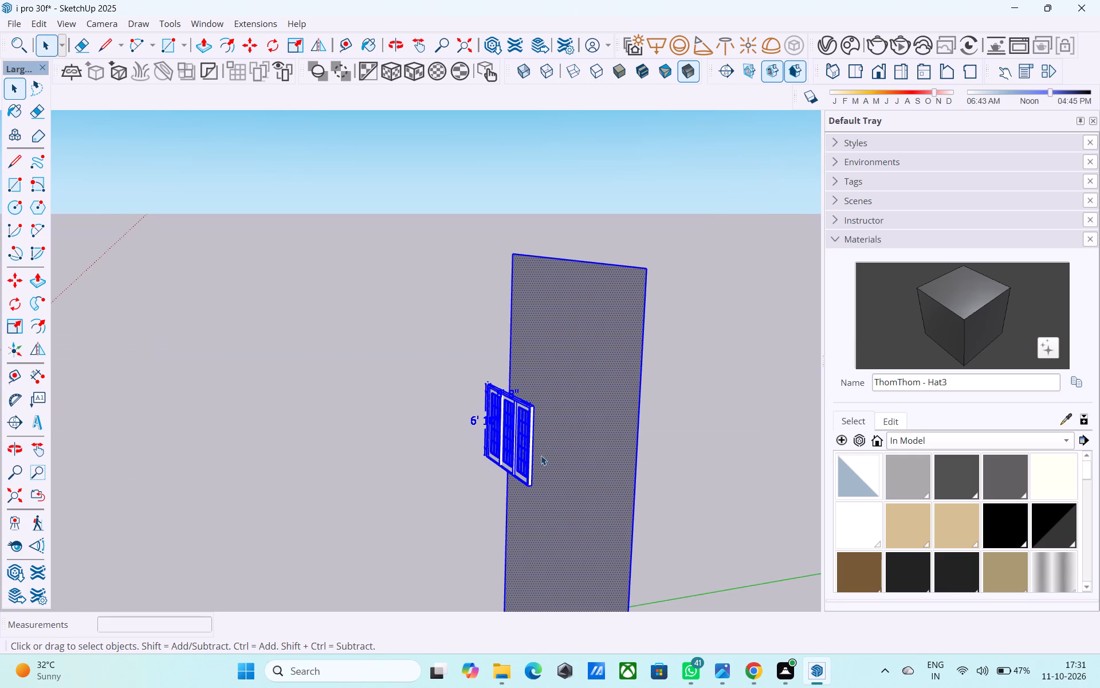
{"action": "left_click", "coordinate": [595, 411]}
{"action": "left_click", "coordinate": [595, 411]}
{"action": "key", "text": "Delete"}
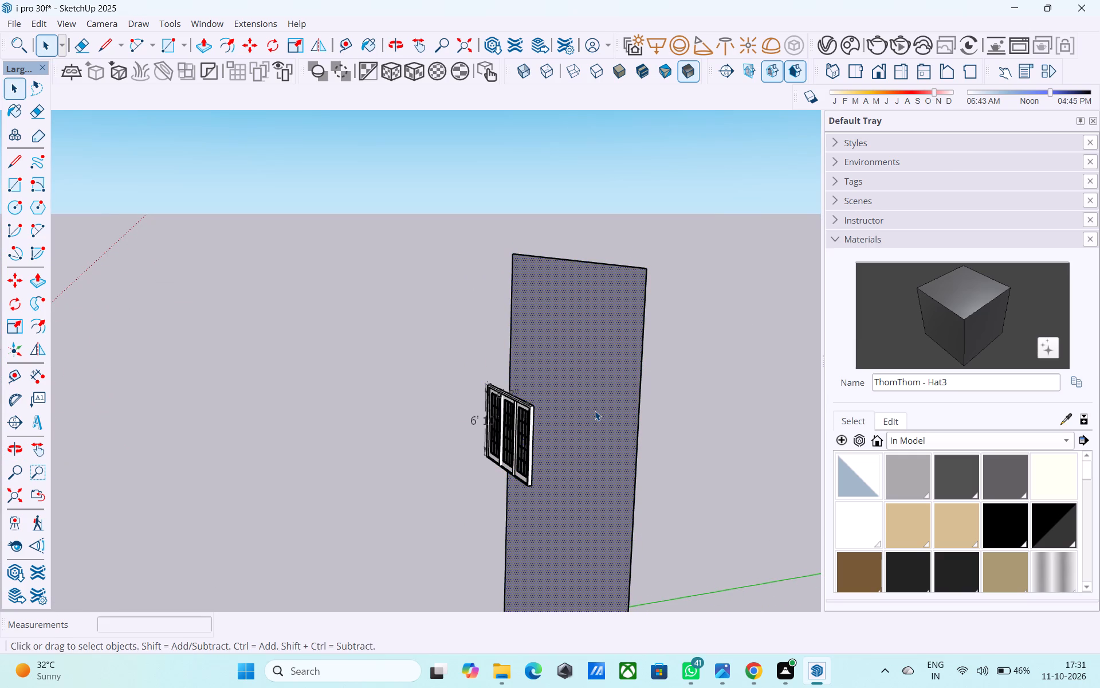
{"action": "left_click", "coordinate": [595, 411]}
{"action": "key", "text": "e"}
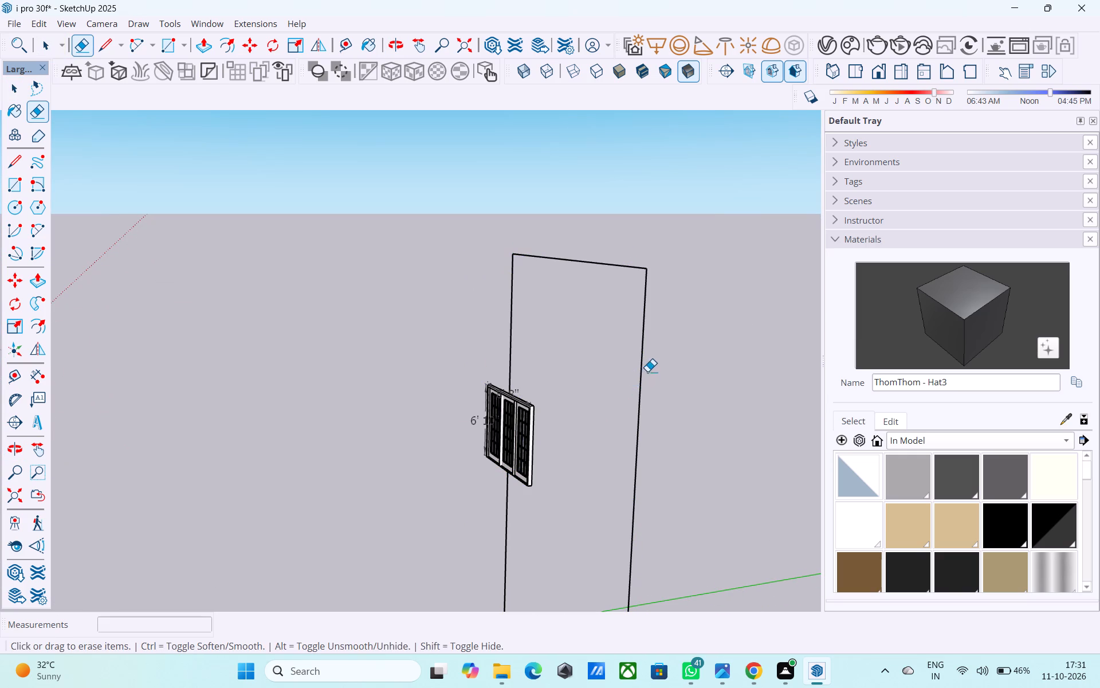
{"action": "left_click_drag", "start_coordinate": [647, 372], "coordinate": [638, 352]}
{"action": "left_click_drag", "start_coordinate": [599, 272], "coordinate": [579, 251]}
{"action": "left_click_drag", "start_coordinate": [535, 290], "coordinate": [479, 294]}
Erase the height and width dimensions attached to the three-panel window.
{"action": "middle_click_drag", "start_coordinate": [557, 350], "coordinate": [571, 395]}
{"action": "scroll", "coordinate": [542, 440], "scroll_direction": "up", "scroll_amount": 3}
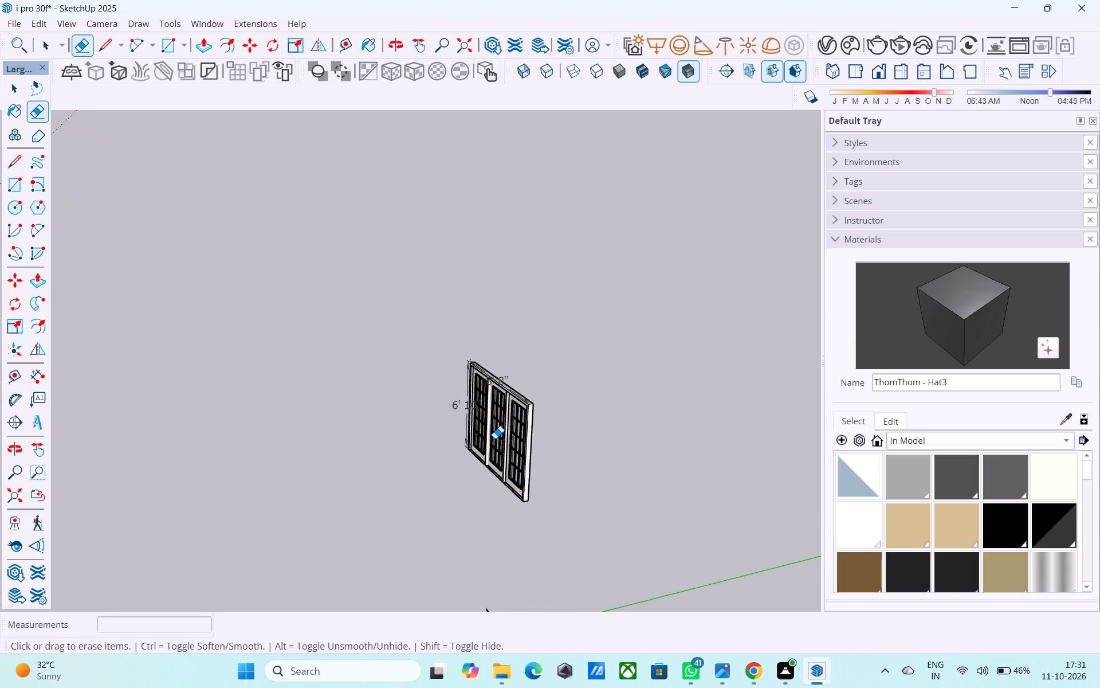
{"action": "scroll", "coordinate": [495, 439], "scroll_direction": "up", "scroll_amount": 6}
{"action": "left_click_drag", "start_coordinate": [462, 378], "coordinate": [432, 421]}
{"action": "middle_click_drag", "start_coordinate": [571, 325], "coordinate": [586, 290]}
{"action": "scroll", "coordinate": [572, 307], "scroll_direction": "up", "scroll_amount": 1}
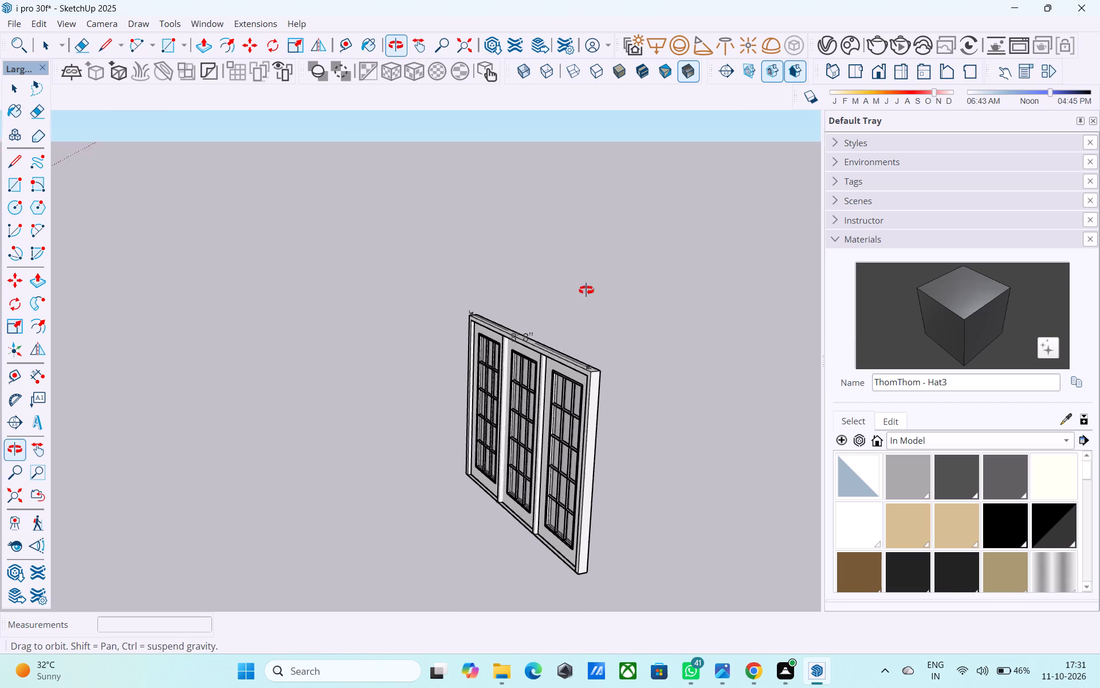
{"action": "middle_click_drag", "start_coordinate": [586, 290], "coordinate": [691, 208]}
{"action": "scroll", "coordinate": [553, 327], "scroll_direction": "up", "scroll_amount": 4}
{"action": "middle_click_drag", "start_coordinate": [508, 400], "coordinate": [713, 378]}
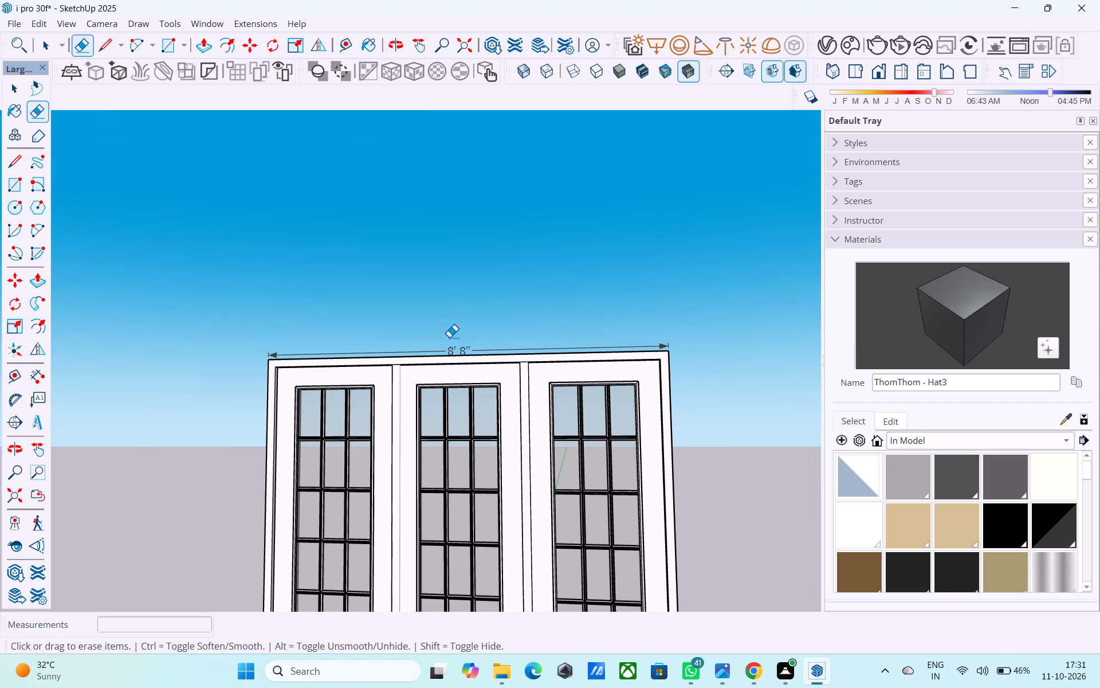
{"action": "left_click_drag", "start_coordinate": [451, 342], "coordinate": [453, 348]}
Explode the three-panel window group and clear the selection.
{"action": "scroll", "coordinate": [453, 340], "scroll_direction": "down", "scroll_amount": 9}
{"action": "key", "text": "space"}
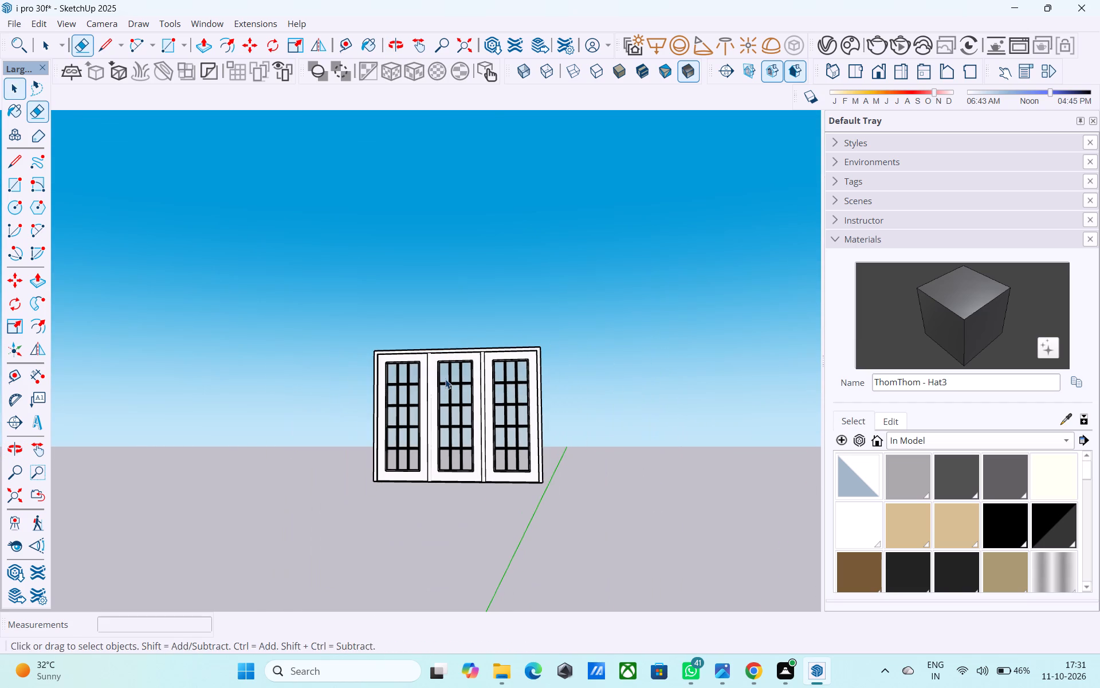
{"action": "left_click", "coordinate": [409, 390]}
{"action": "scroll", "coordinate": [410, 394], "scroll_direction": "up", "scroll_amount": 3}
{"action": "right_click", "coordinate": [412, 395]}
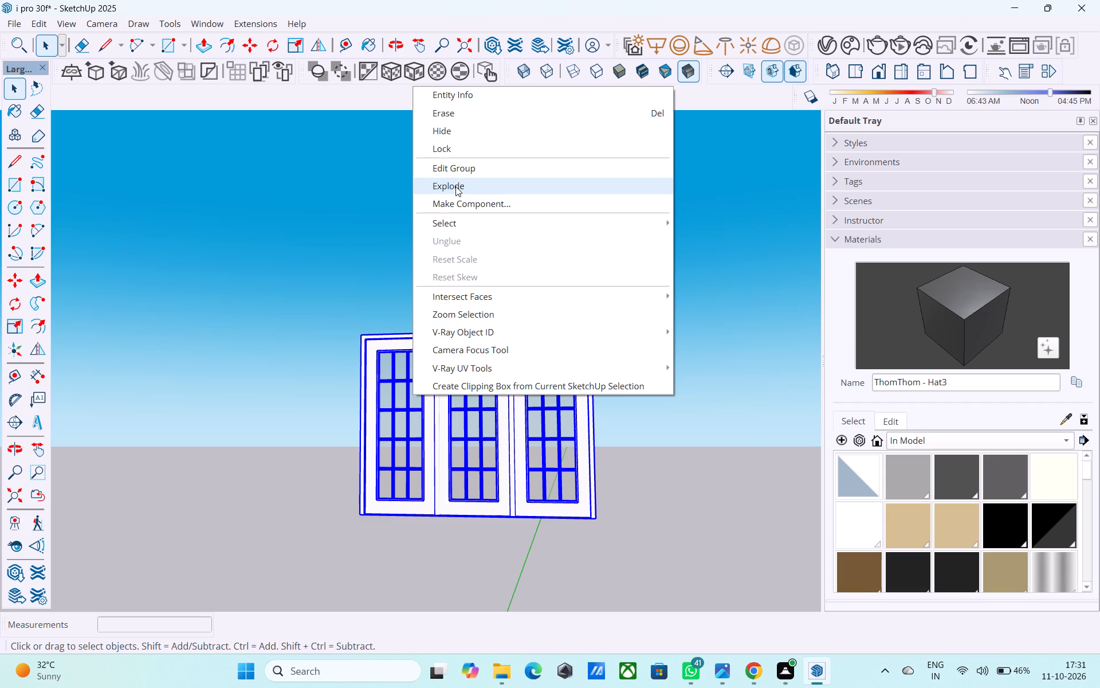
{"action": "left_click", "coordinate": [455, 186]}
{"action": "left_click", "coordinate": [271, 425]}
Examine how the exploded window divides by selecting its outer frame and each glazed panel.
{"action": "left_click", "coordinate": [449, 441]}
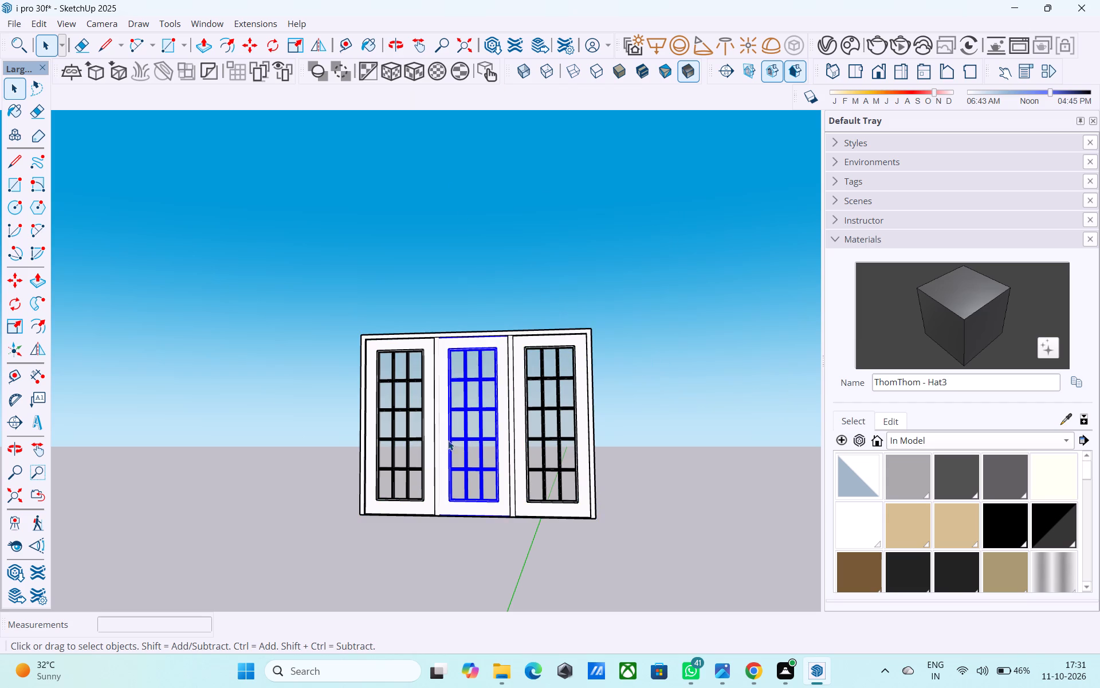
{"action": "left_click", "coordinate": [430, 425]}
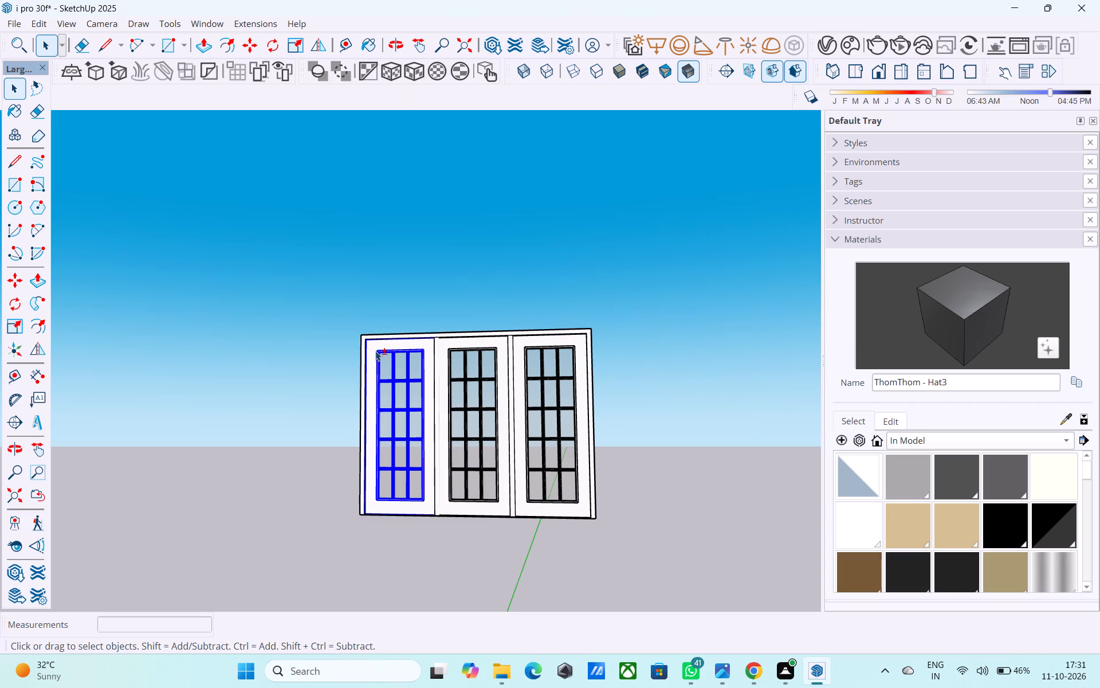
{"action": "left_click", "coordinate": [375, 351], "text": "shift"}
{"action": "left_click", "coordinate": [372, 341], "text": "shift"}
{"action": "scroll", "coordinate": [375, 343], "scroll_direction": "up", "scroll_amount": 4, "text": "shift"}
{"action": "left_click", "coordinate": [392, 367], "text": "shift"}
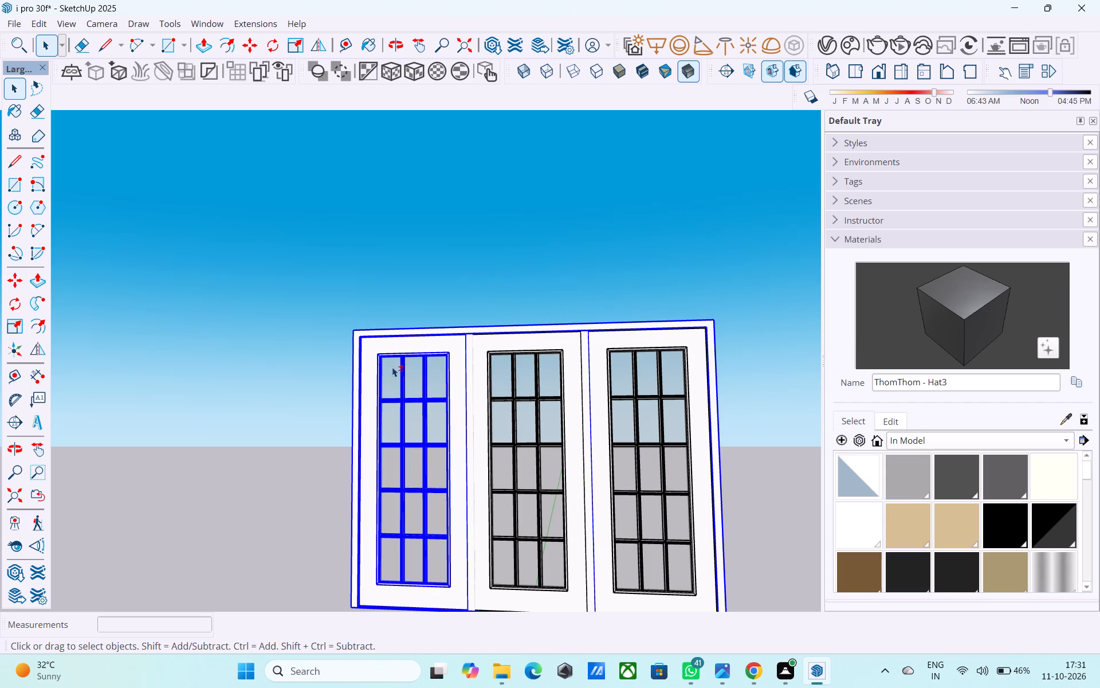
{"action": "left_click", "coordinate": [536, 374], "text": "shift"}
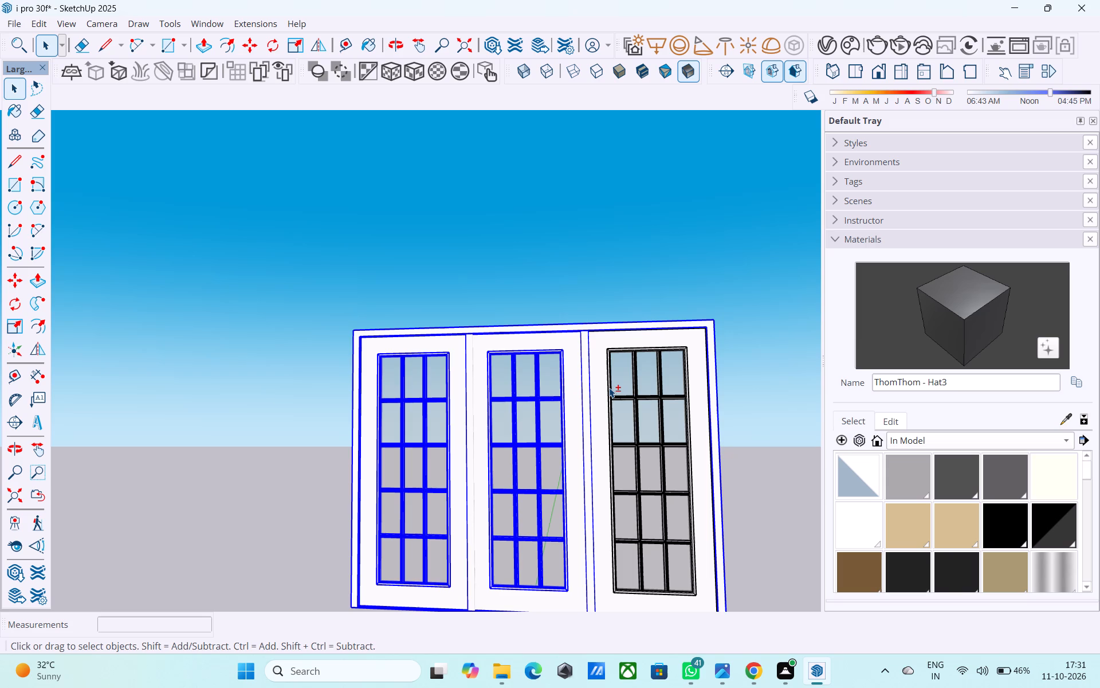
{"action": "left_click", "coordinate": [609, 388], "text": "shift"}
{"action": "scroll", "coordinate": [609, 387], "scroll_direction": "down", "scroll_amount": 5, "text": "shift"}
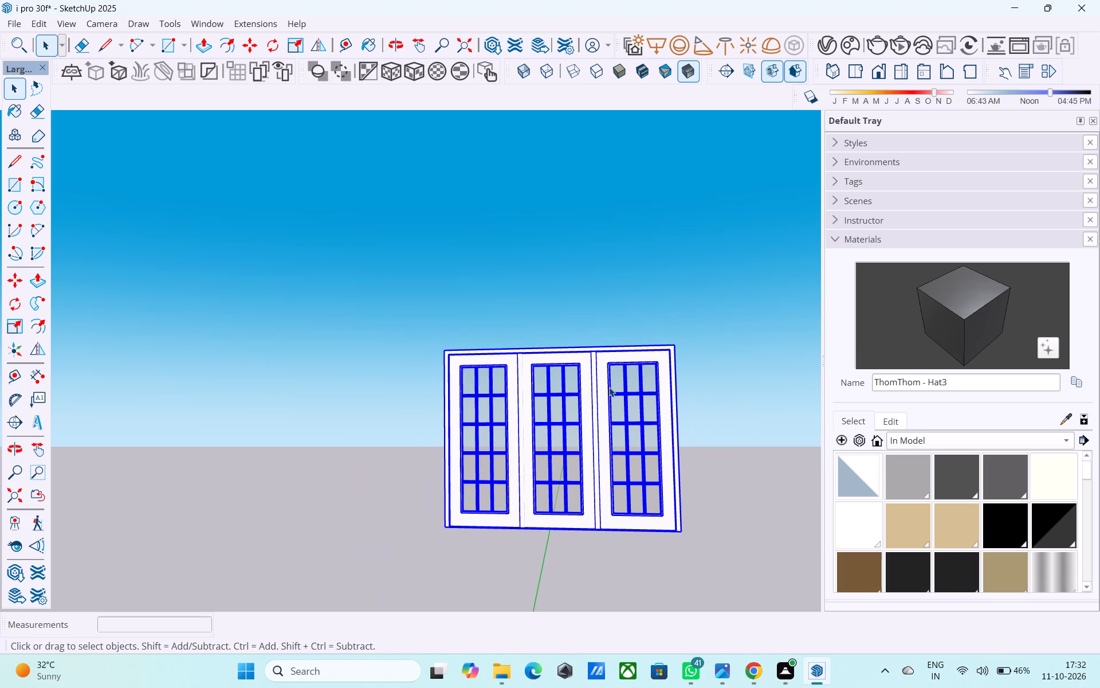
Move the left glazed panel about 5' sideways out of the three-panel window frame.
{"action": "left_click", "coordinate": [507, 431]}
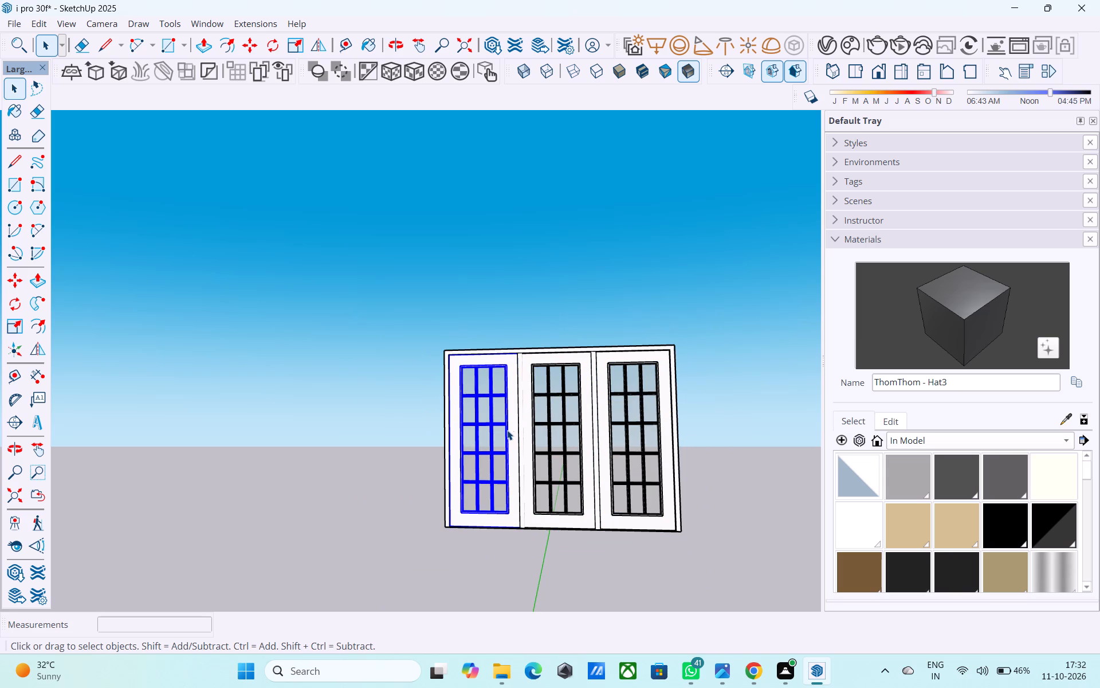
{"action": "key", "text": "m"}
{"action": "left_click", "coordinate": [507, 430]}
{"action": "left_click", "coordinate": [387, 430]}
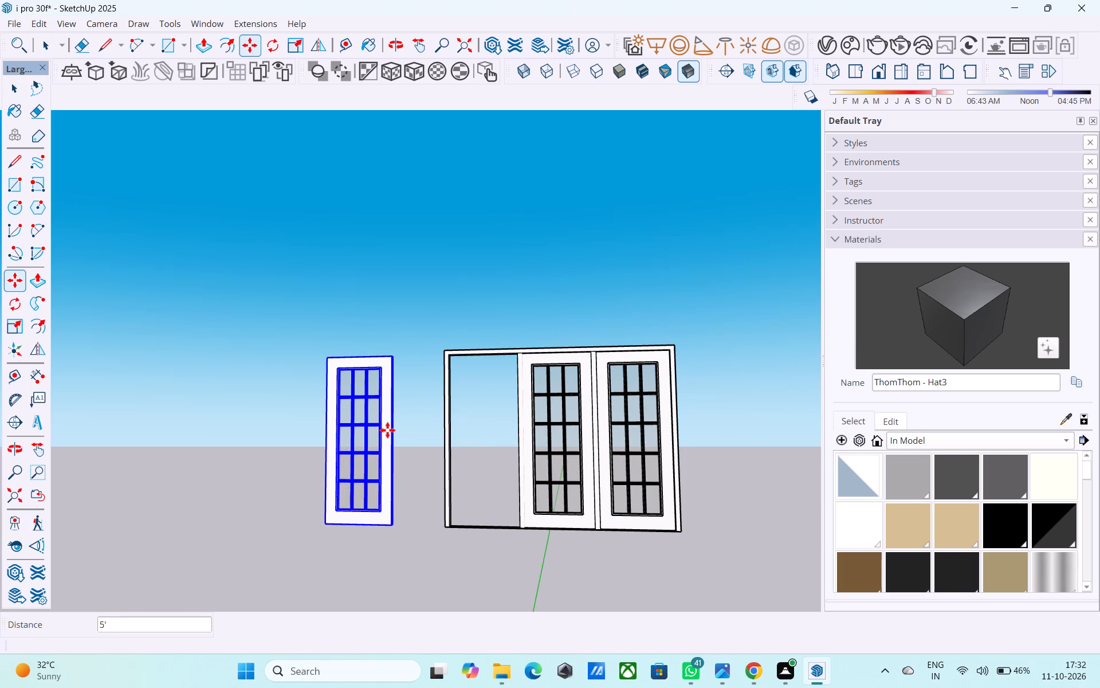
{"action": "key", "text": "space"}
Move the detached glazed panel about 175' to the open area in front of the house.
{"action": "scroll", "coordinate": [390, 439], "scroll_direction": "down", "scroll_amount": 3}
{"action": "middle_click_drag", "start_coordinate": [387, 450], "coordinate": [188, 568]}
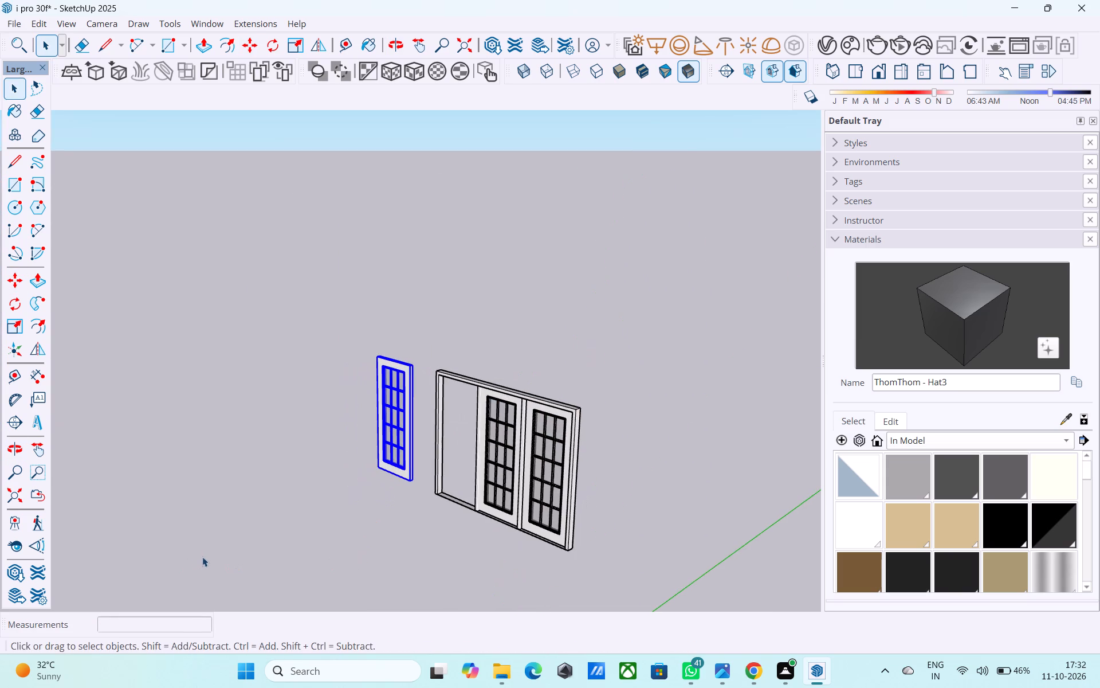
{"action": "scroll", "coordinate": [225, 545], "scroll_direction": "down", "scroll_amount": 5}
{"action": "middle_click_drag", "start_coordinate": [226, 544], "coordinate": [523, 525]}
{"action": "scroll", "coordinate": [356, 482], "scroll_direction": "up", "scroll_amount": 1}
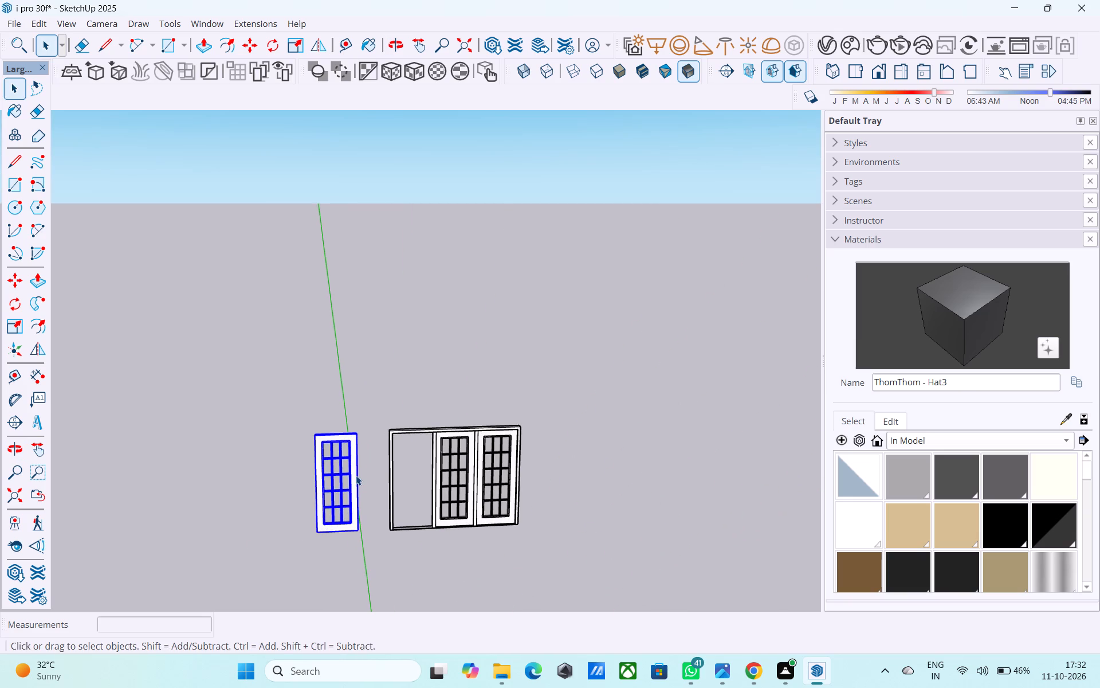
{"action": "key", "text": "m"}
{"action": "middle_click_drag", "start_coordinate": [316, 441], "coordinate": [537, 468]}
{"action": "scroll", "coordinate": [306, 449], "scroll_direction": "up", "scroll_amount": 6}
{"action": "scroll", "coordinate": [394, 461], "scroll_direction": "down", "scroll_amount": 6}
{"action": "middle_click_drag", "start_coordinate": [588, 471], "coordinate": [68, 478]}
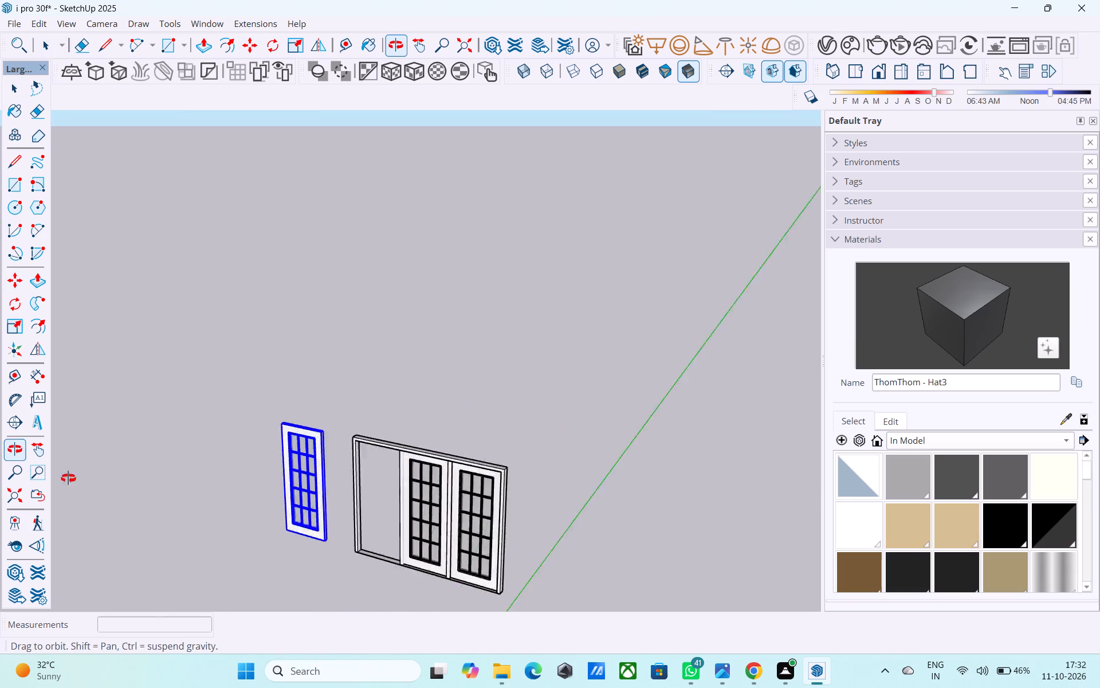
{"action": "middle_click_drag", "start_coordinate": [68, 478], "coordinate": [40, 478]}
{"action": "scroll", "coordinate": [612, 396], "scroll_direction": "down", "scroll_amount": 20}
{"action": "scroll", "coordinate": [612, 396], "scroll_direction": "down", "scroll_amount": 6}
{"action": "middle_click_drag", "start_coordinate": [659, 410], "coordinate": [561, 386]}
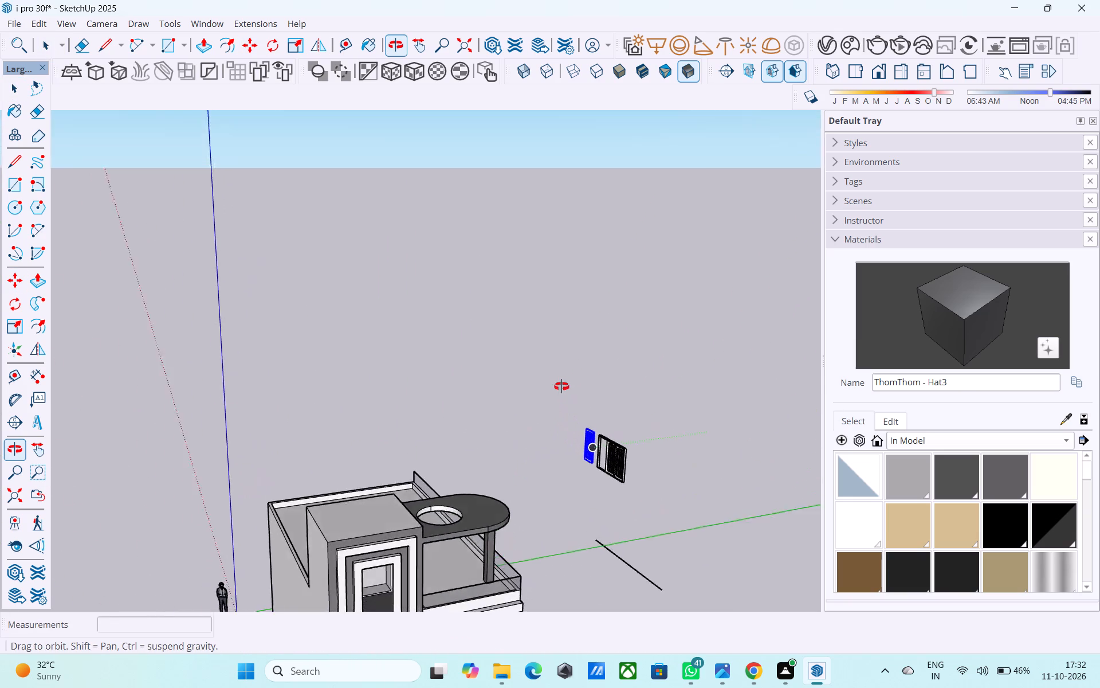
{"action": "middle_click_drag", "start_coordinate": [561, 386], "coordinate": [534, 348]}
{"action": "scroll", "coordinate": [619, 467], "scroll_direction": "up", "scroll_amount": 6}
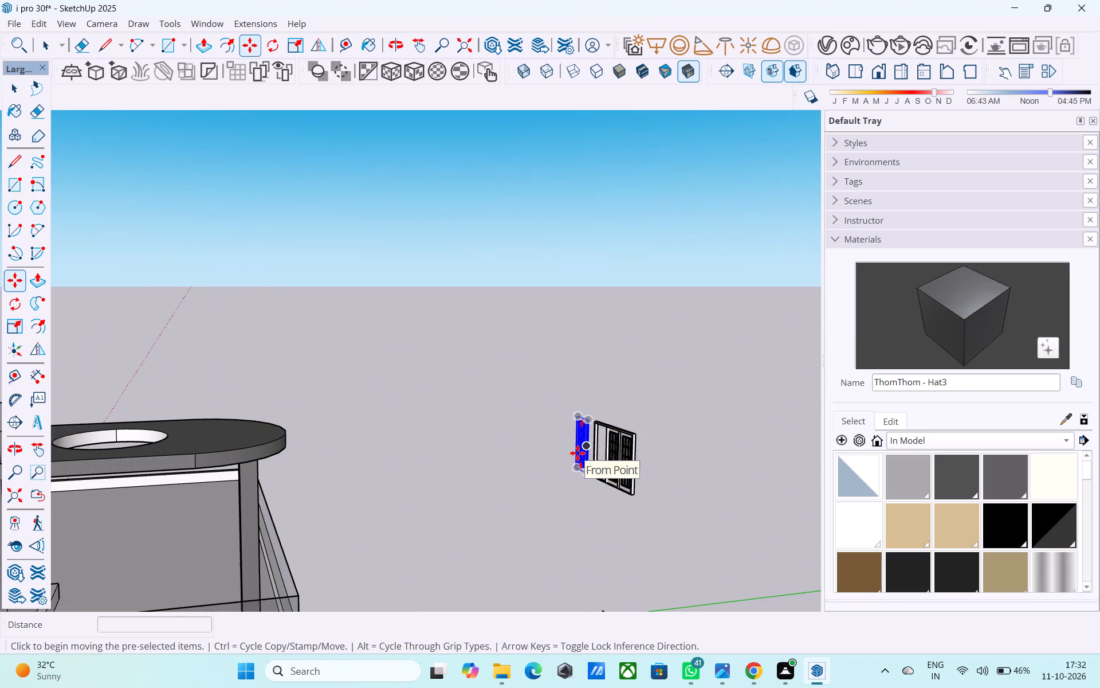
{"action": "key", "text": "m"}
{"action": "left_click", "coordinate": [577, 453]}
{"action": "scroll", "coordinate": [573, 462], "scroll_direction": "down", "scroll_amount": 13}
{"action": "scroll", "coordinate": [504, 570], "scroll_direction": "up", "scroll_amount": 3}
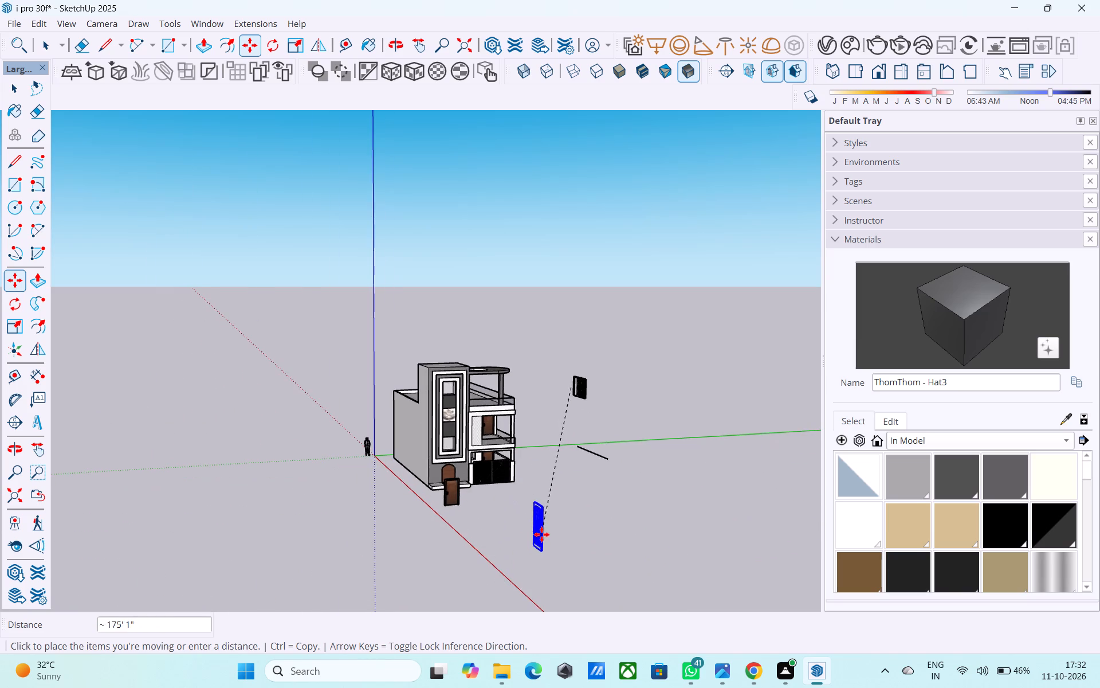
{"action": "left_click", "coordinate": [541, 534]}
Rotate the detached glazed window panel 90° about the vertical axis so it faces the same way as the house front.
{"action": "scroll", "coordinate": [543, 528], "scroll_direction": "up", "scroll_amount": 6}
{"action": "middle_click_drag", "start_coordinate": [535, 551], "coordinate": [482, 516]}
{"action": "key", "text": "q"}
{"action": "scroll", "coordinate": [529, 574], "scroll_direction": "up", "scroll_amount": 8}
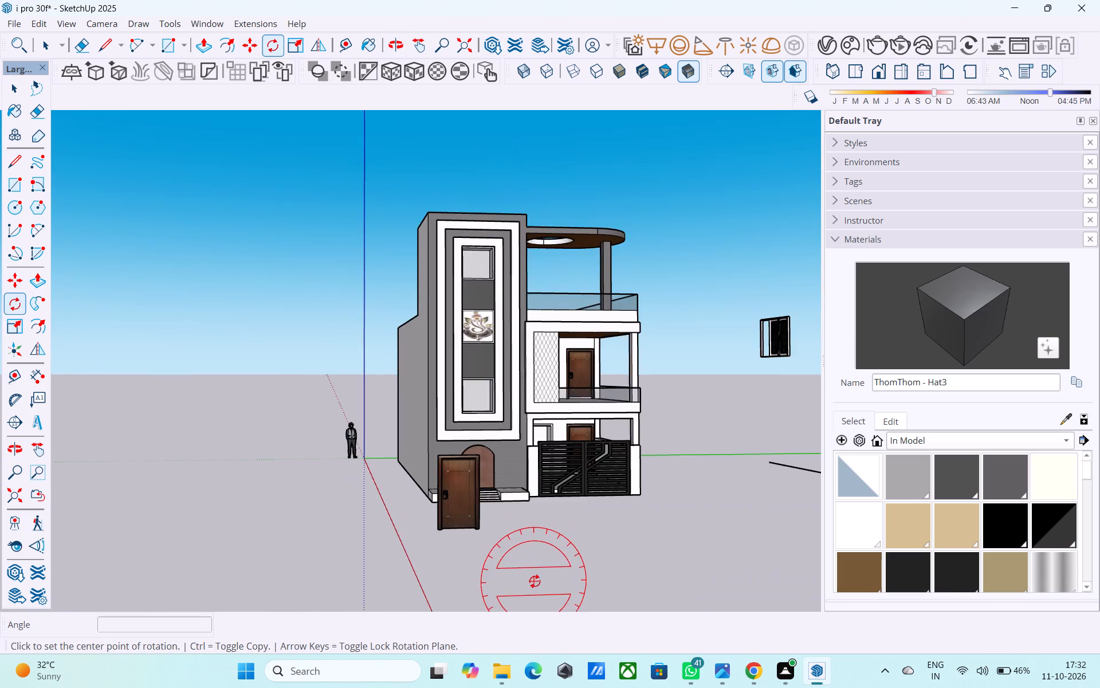
{"action": "scroll", "coordinate": [534, 579], "scroll_direction": "down", "scroll_amount": 5}
{"action": "scroll", "coordinate": [497, 440], "scroll_direction": "down", "scroll_amount": 2}
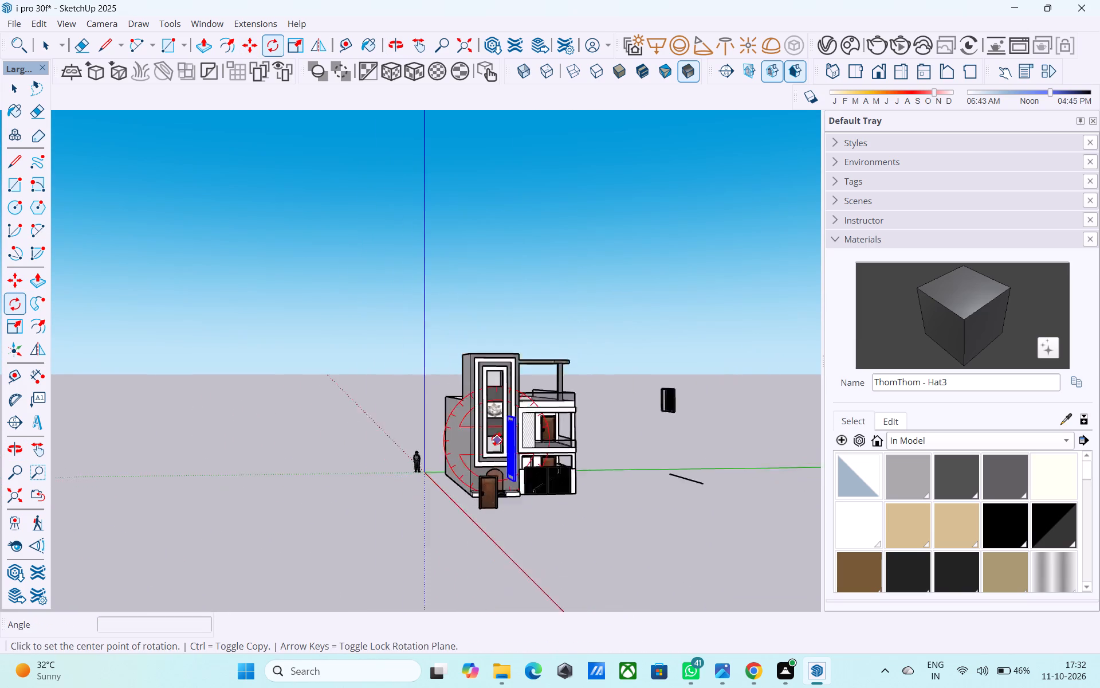
{"action": "scroll", "coordinate": [497, 439], "scroll_direction": "down", "scroll_amount": 7}
{"action": "middle_click_drag", "start_coordinate": [494, 448], "coordinate": [481, 554]}
{"action": "scroll", "coordinate": [486, 591], "scroll_direction": "up", "scroll_amount": 9}
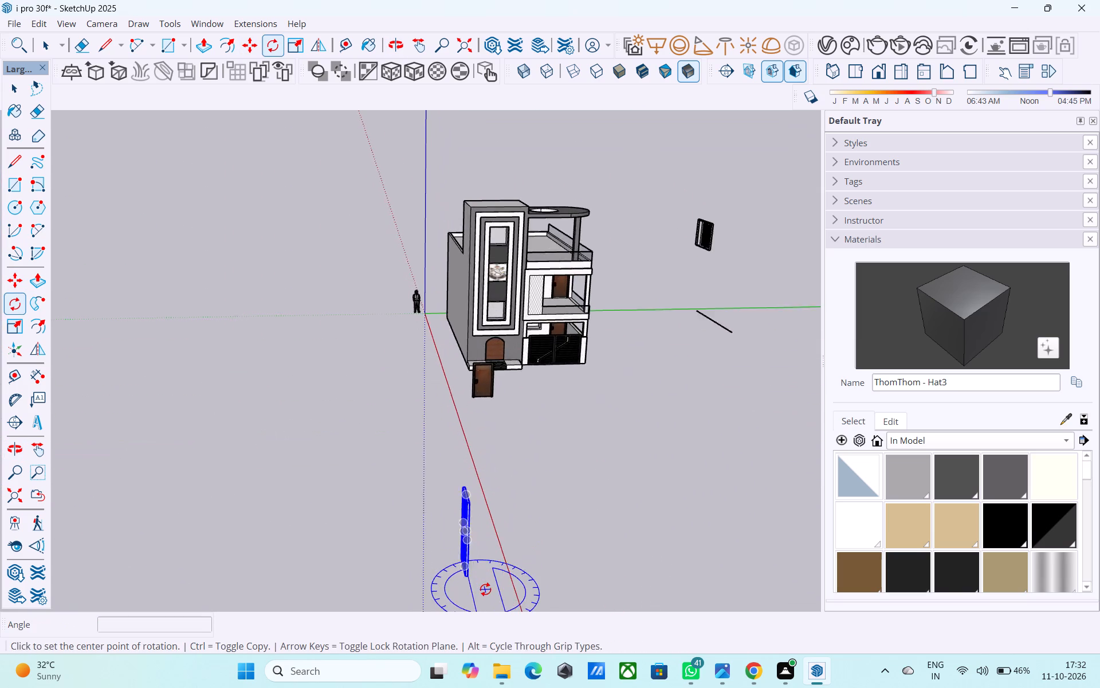
{"action": "scroll", "coordinate": [485, 589], "scroll_direction": "up", "scroll_amount": 3}
{"action": "left_click", "coordinate": [435, 577]}
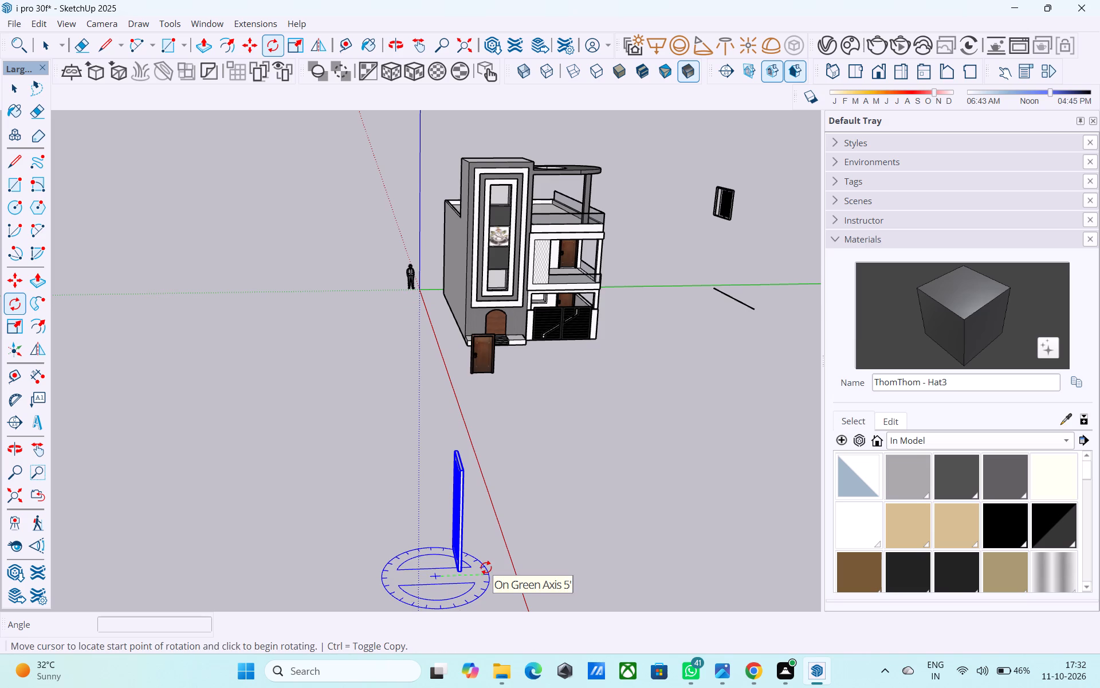
{"action": "left_click", "coordinate": [486, 568]}
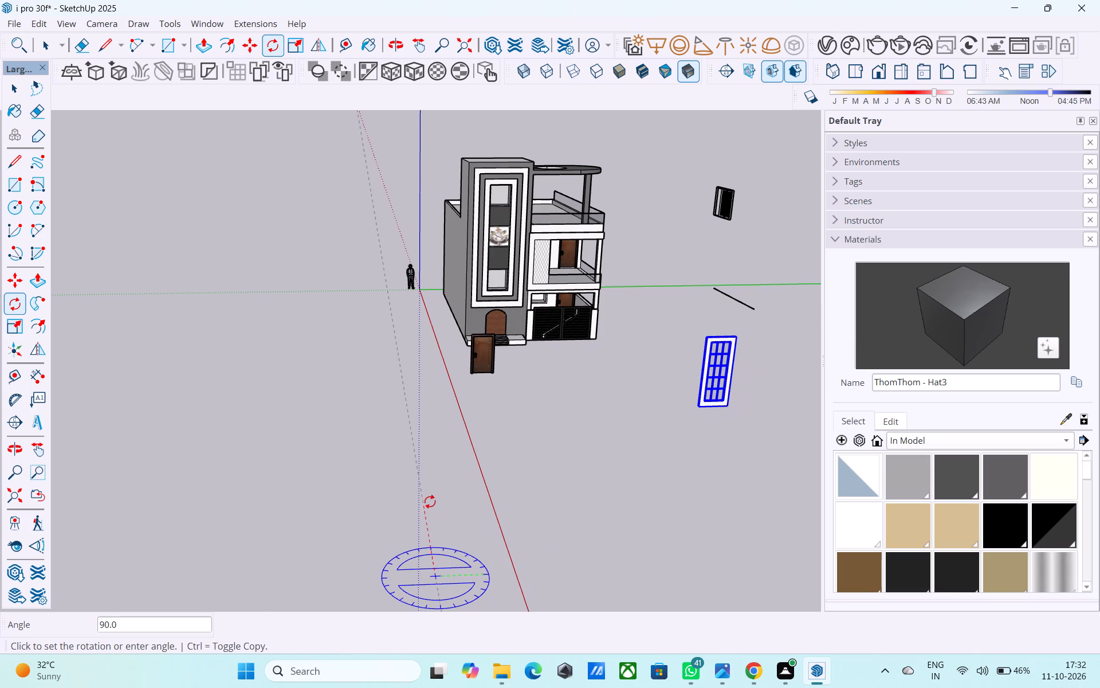
{"action": "left_click", "coordinate": [427, 505]}
Move the rotated panel about 96' onto the window opening beside the upper balcony door, held by its lower-left corner.
{"action": "middle_click_drag", "start_coordinate": [469, 482], "coordinate": [325, 545], "text": "shift"}
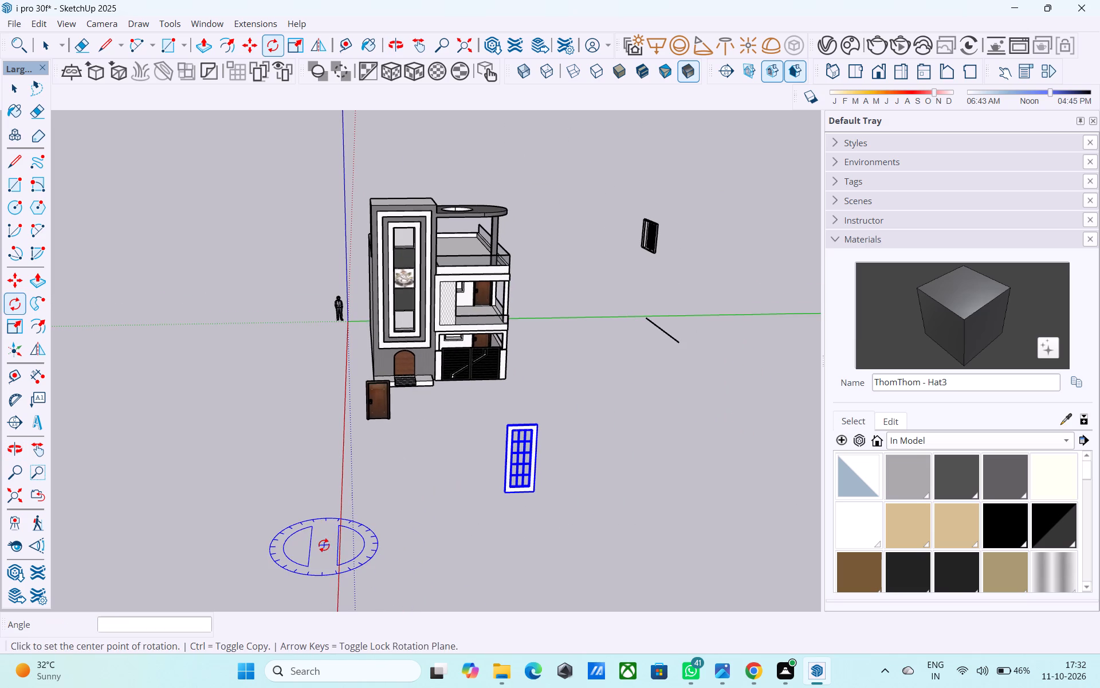
{"action": "type", "text": "NM"}
{"action": "scroll", "coordinate": [406, 504], "scroll_direction": "up", "scroll_amount": 7}
{"action": "scroll", "coordinate": [646, 453], "scroll_direction": "down", "scroll_amount": 3}
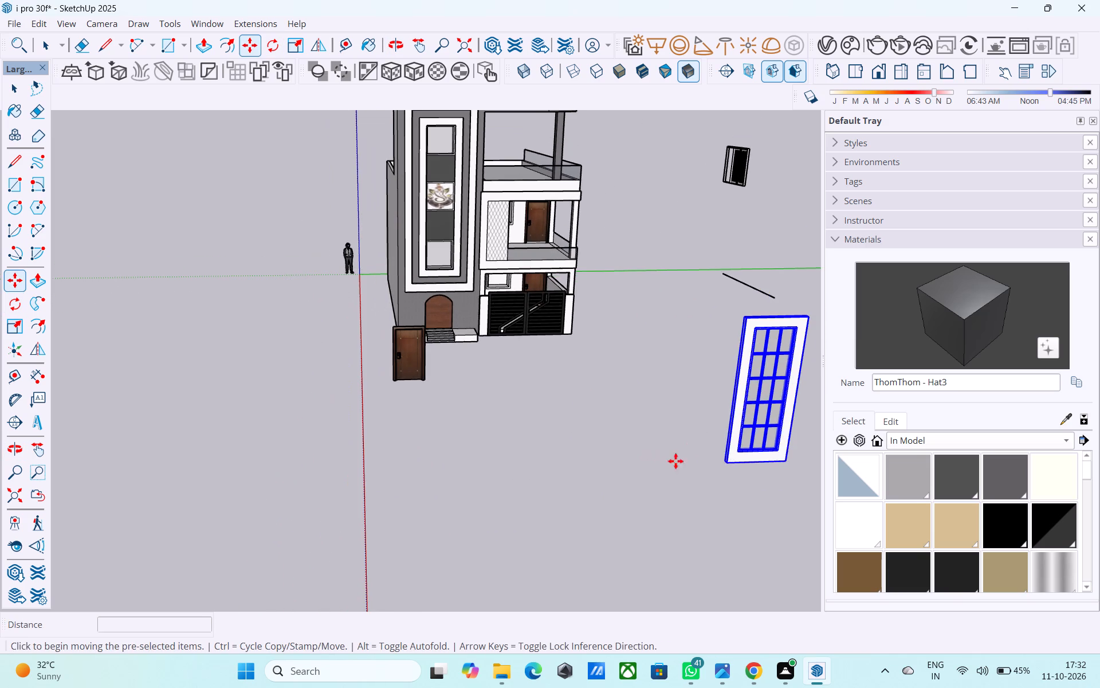
{"action": "left_click", "coordinate": [732, 464]}
{"action": "scroll", "coordinate": [571, 343], "scroll_direction": "down", "scroll_amount": 6}
{"action": "middle_click_drag", "start_coordinate": [557, 339], "coordinate": [551, 402], "text": "shift"}
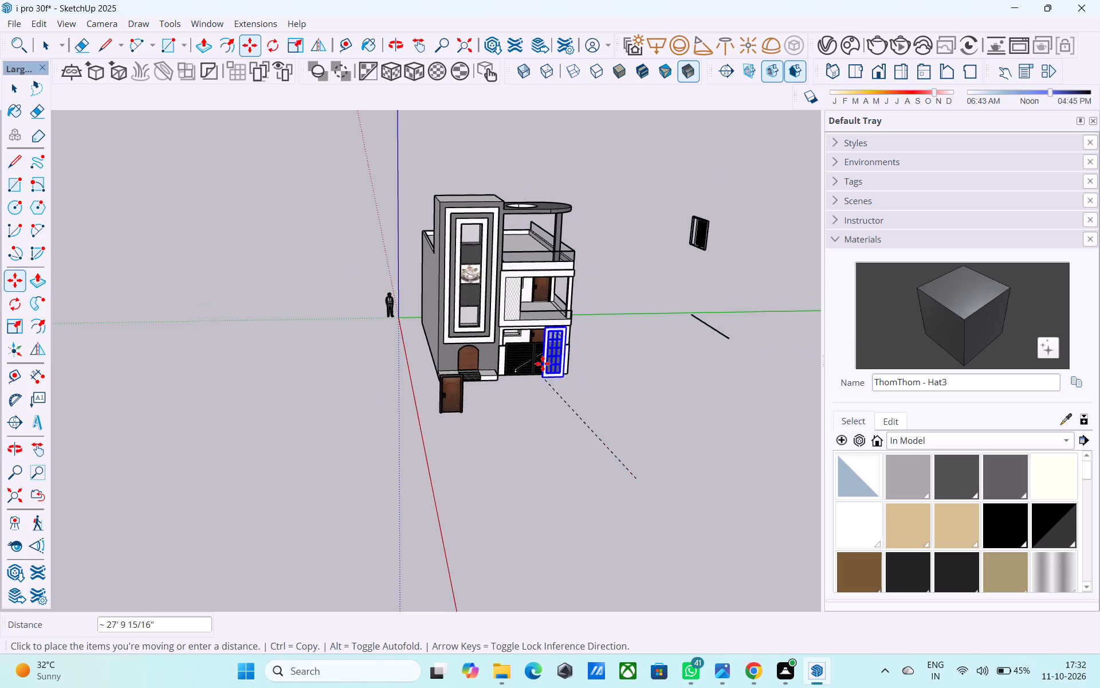
{"action": "scroll", "coordinate": [538, 299], "scroll_direction": "up", "scroll_amount": 13}
{"action": "middle_click_drag", "start_coordinate": [538, 299], "coordinate": [536, 314], "text": "shift"}
{"action": "middle_click_drag", "start_coordinate": [522, 333], "coordinate": [496, 347]}
{"action": "scroll", "coordinate": [495, 348], "scroll_direction": "up", "scroll_amount": 7}
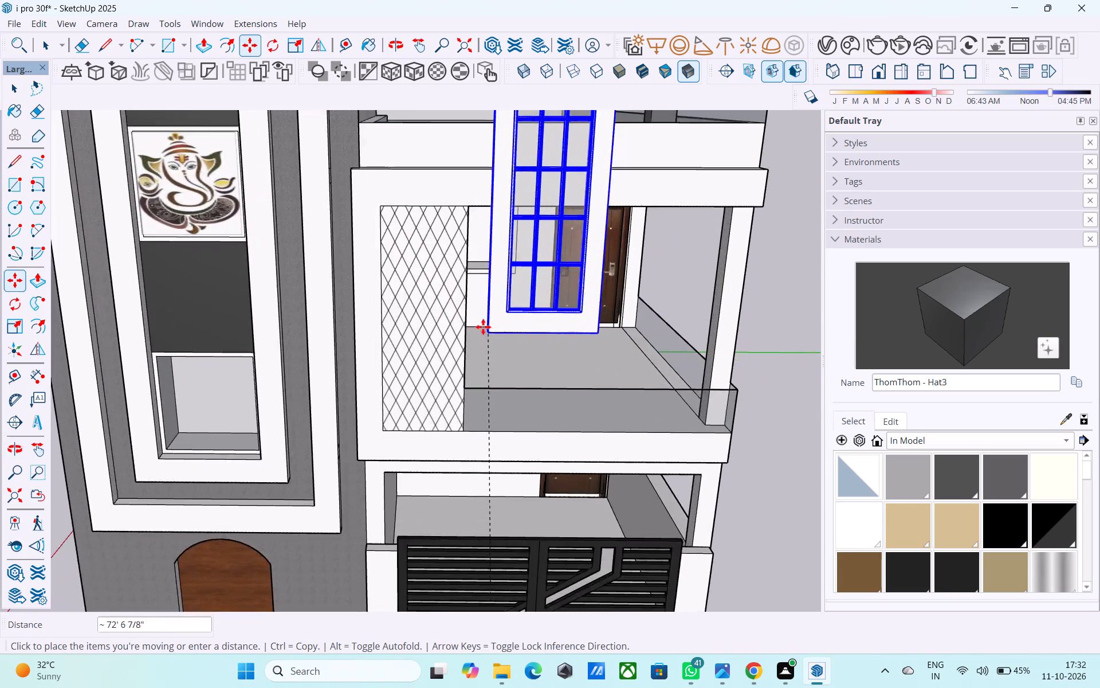
{"action": "scroll", "coordinate": [483, 327], "scroll_direction": "up", "scroll_amount": 5}
{"action": "middle_click_drag", "start_coordinate": [512, 306], "coordinate": [448, 294], "text": "shift"}
{"action": "scroll", "coordinate": [451, 286], "scroll_direction": "up", "scroll_amount": 7}
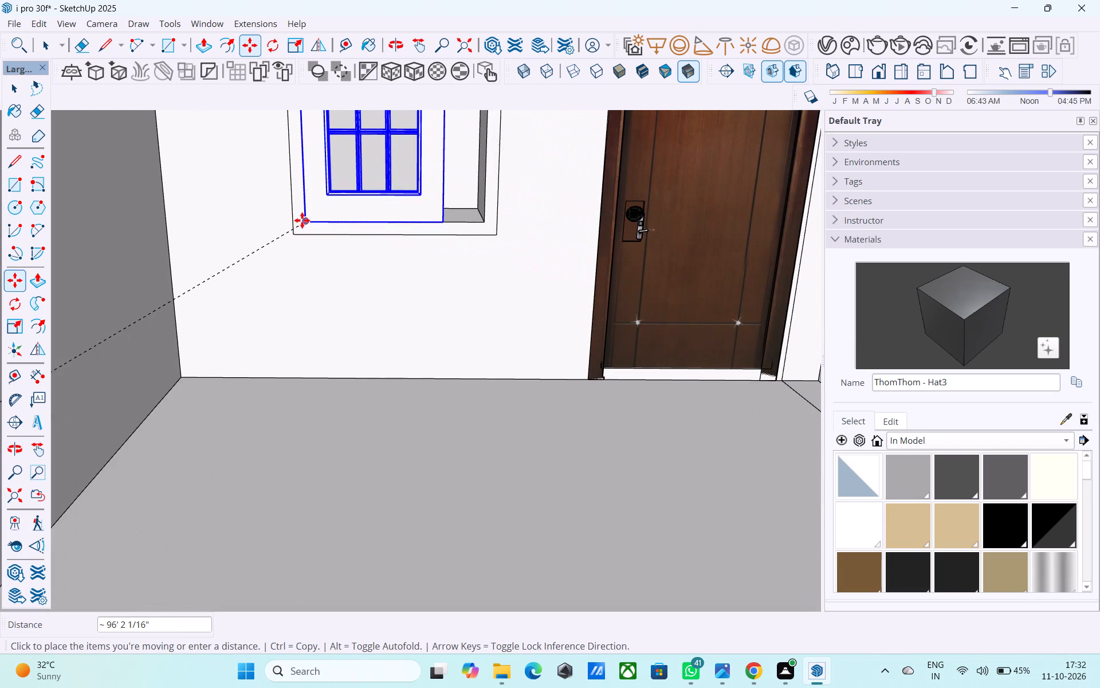
{"action": "left_click", "coordinate": [302, 220]}
Snap the panel's lower-left corner to the outer lower-left corner of the balcony window frame.
{"action": "middle_click_drag", "start_coordinate": [356, 220], "coordinate": [291, 268], "text": "shift"}
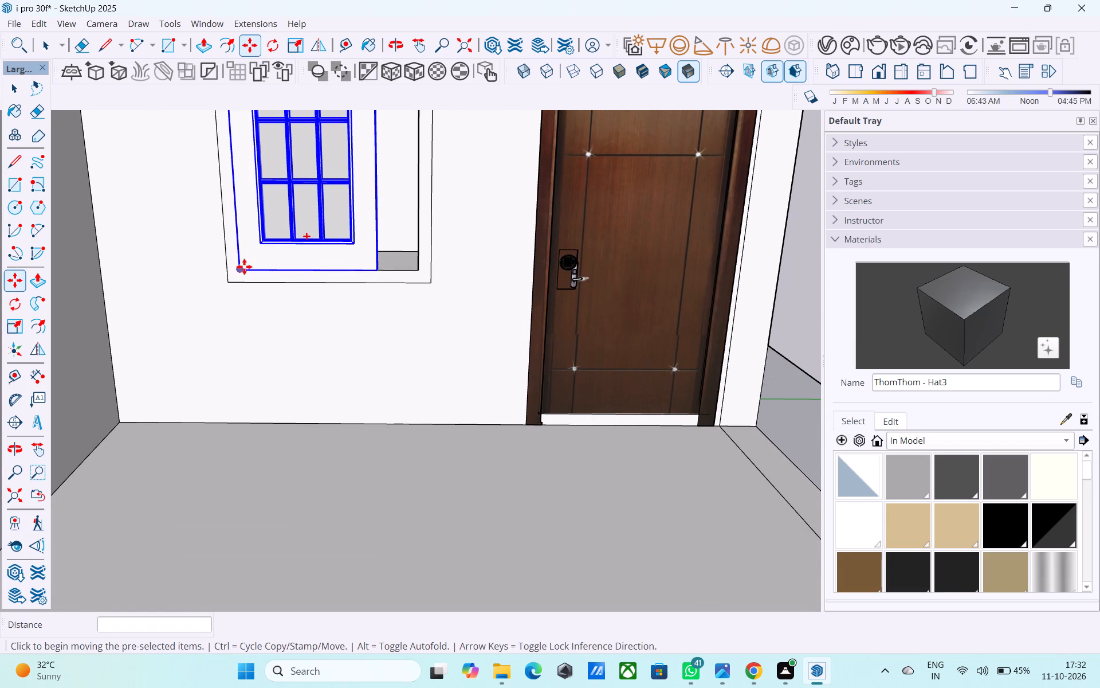
{"action": "left_click", "coordinate": [243, 265]}
{"action": "left_click", "coordinate": [229, 279]}
Scale the panel's height down to about 0.56 so its top meets the frame's inner top edge.
{"action": "middle_click_drag", "start_coordinate": [273, 271], "coordinate": [285, 315]}
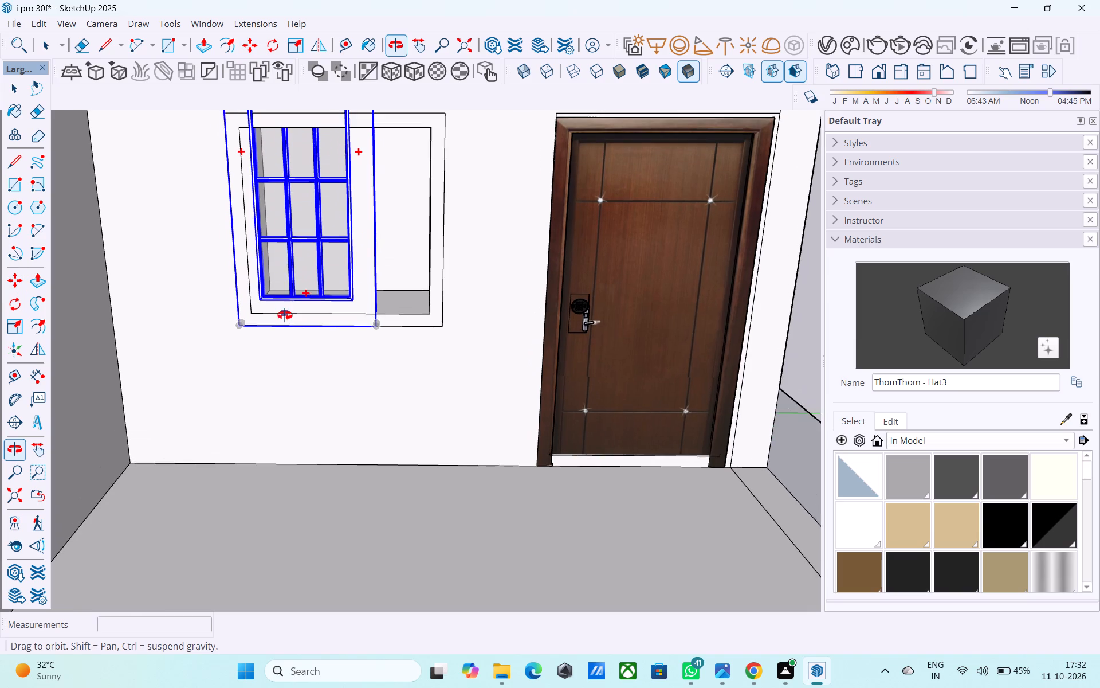
{"action": "middle_click_drag", "start_coordinate": [285, 315], "coordinate": [283, 308]}
{"action": "key", "text": "s"}
{"action": "middle_click_drag", "start_coordinate": [313, 267], "coordinate": [328, 350]}
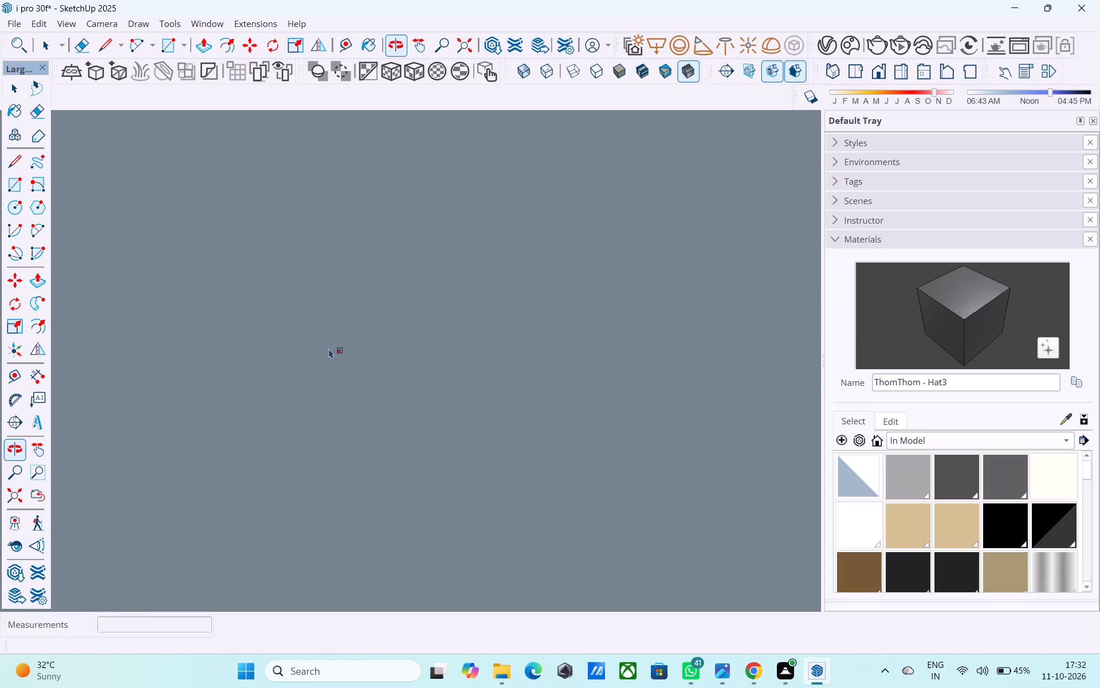
{"action": "middle_click_drag", "start_coordinate": [329, 342], "coordinate": [330, 221], "text": "shift"}
{"action": "scroll", "coordinate": [330, 232], "scroll_direction": "down", "scroll_amount": 16}
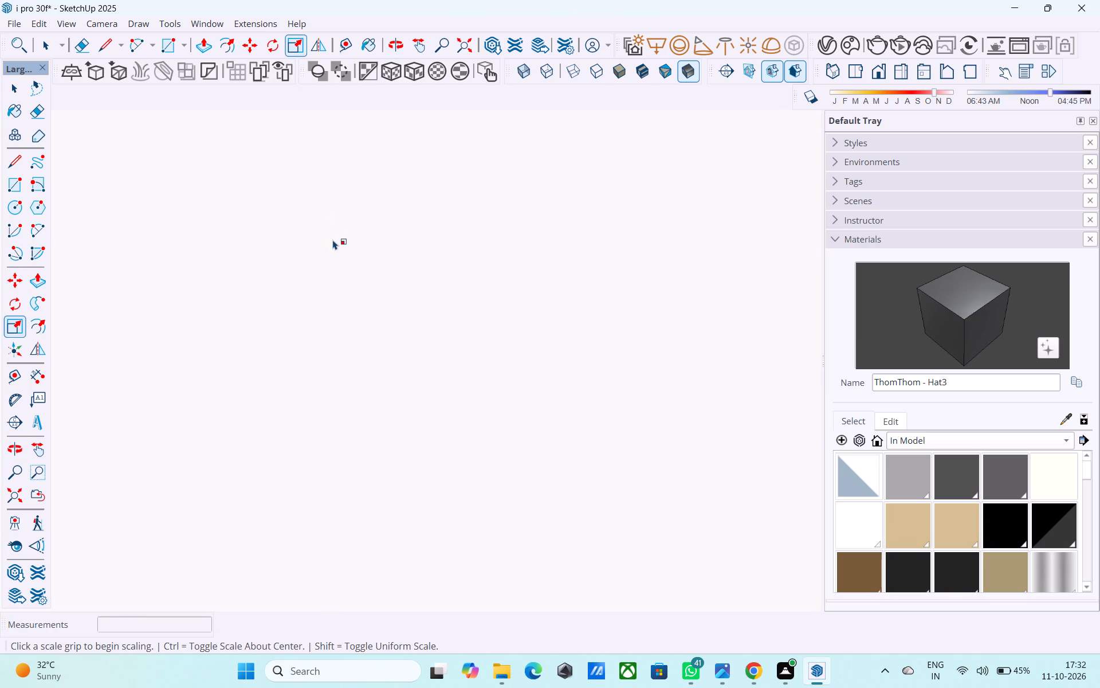
{"action": "scroll", "coordinate": [333, 240], "scroll_direction": "down", "scroll_amount": 4}
{"action": "scroll", "coordinate": [332, 245], "scroll_direction": "up", "scroll_amount": 1}
{"action": "scroll", "coordinate": [332, 245], "scroll_direction": "down", "scroll_amount": 17}
{"action": "middle_click_drag", "start_coordinate": [354, 408], "coordinate": [358, 319]}
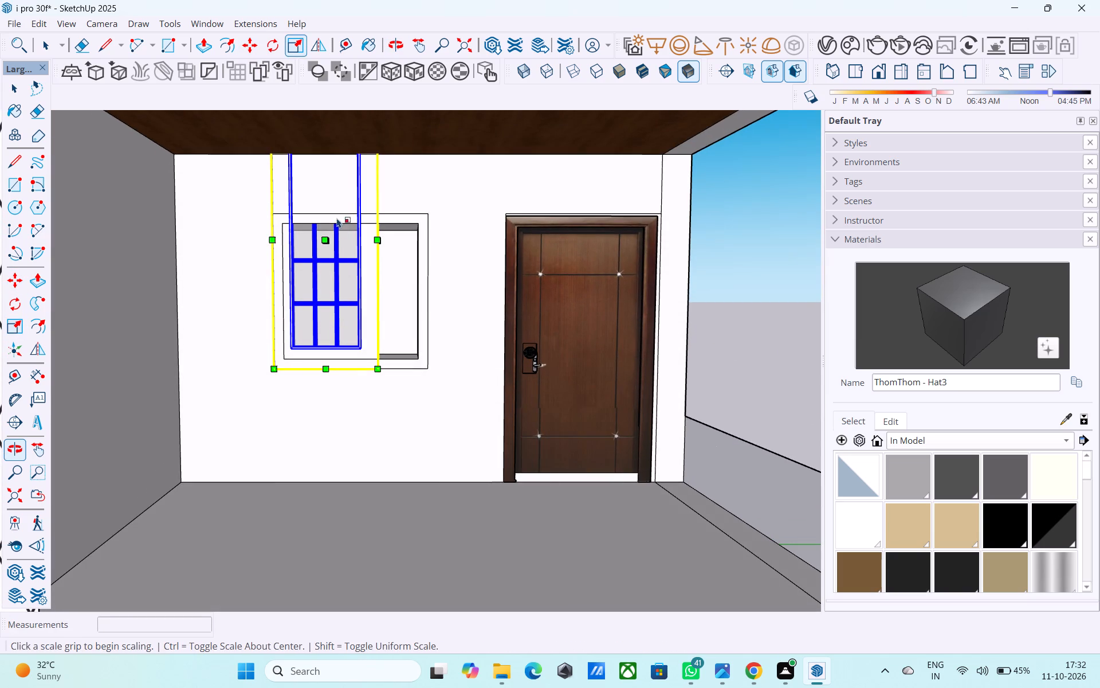
{"action": "scroll", "coordinate": [330, 213], "scroll_direction": "up", "scroll_amount": 1}
{"action": "middle_click_drag", "start_coordinate": [331, 225], "coordinate": [325, 288]}
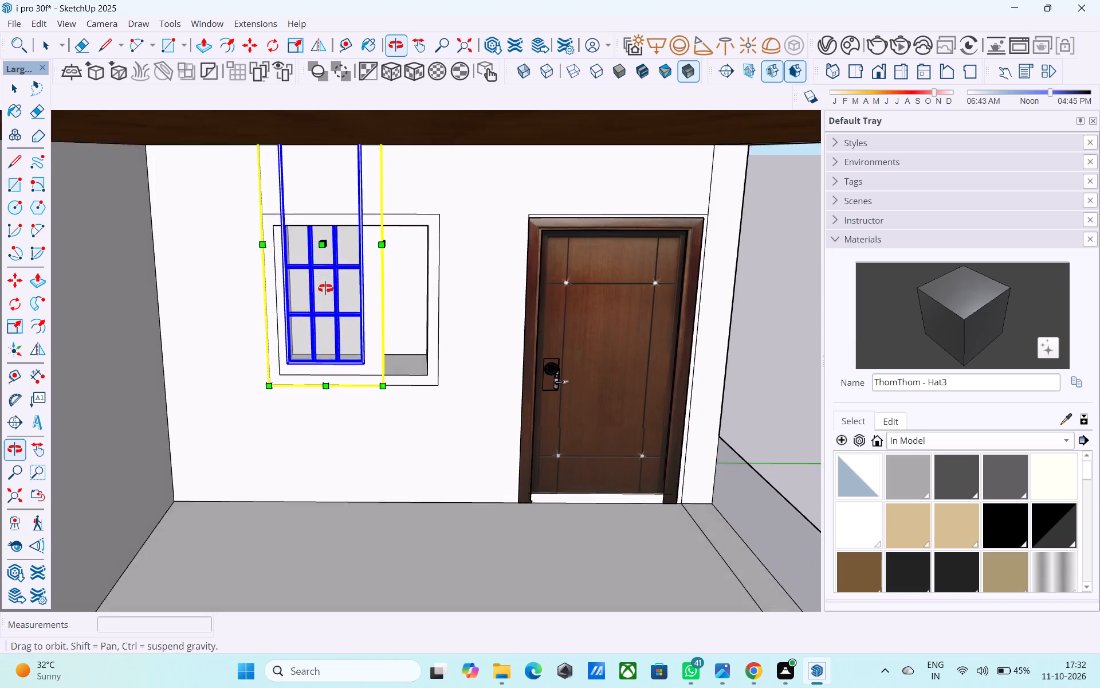
{"action": "middle_click_drag", "start_coordinate": [325, 288], "coordinate": [323, 303]}
{"action": "scroll", "coordinate": [328, 265], "scroll_direction": "down", "scroll_amount": 20}
{"action": "scroll", "coordinate": [328, 265], "scroll_direction": "down", "scroll_amount": 6}
{"action": "middle_click_drag", "start_coordinate": [334, 264], "coordinate": [317, 350]}
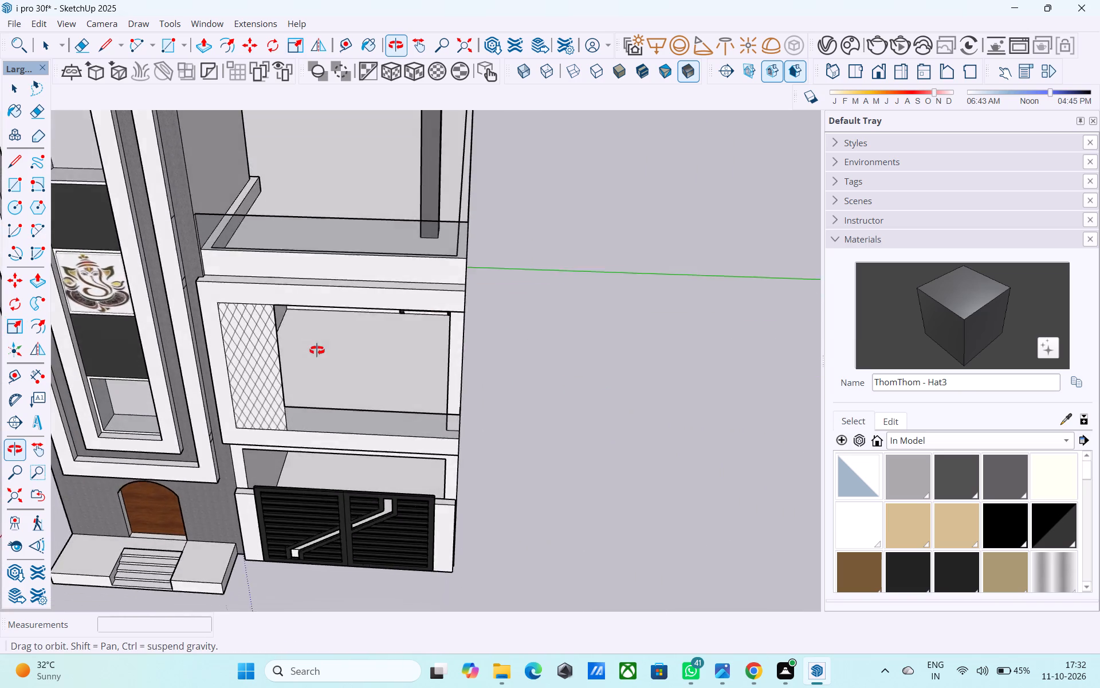
{"action": "middle_click_drag", "start_coordinate": [317, 350], "coordinate": [332, 171]}
{"action": "key", "text": "s"}
{"action": "scroll", "coordinate": [365, 308], "scroll_direction": "up", "scroll_amount": 7}
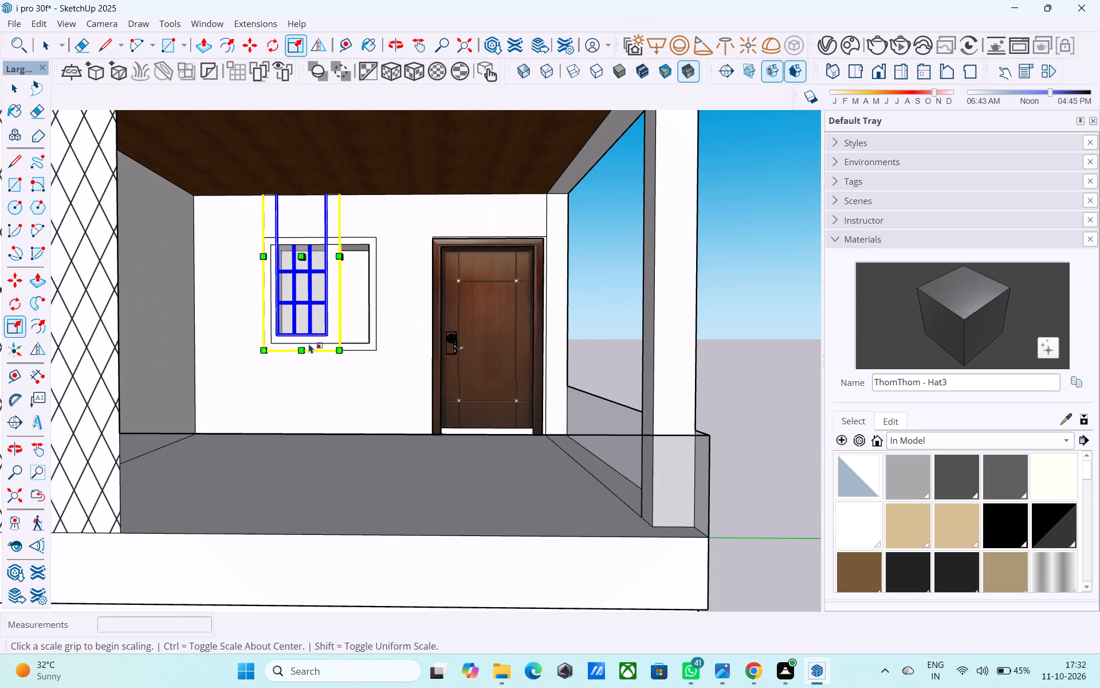
{"action": "left_click", "coordinate": [304, 347]}
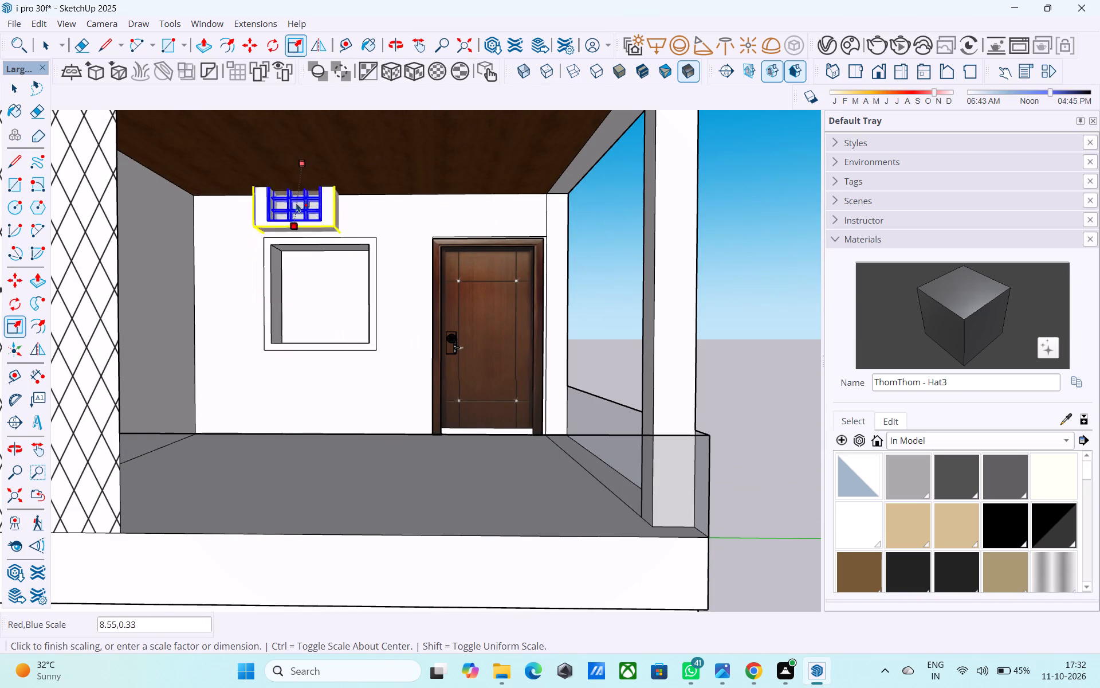
{"action": "left_click", "coordinate": [320, 351]}
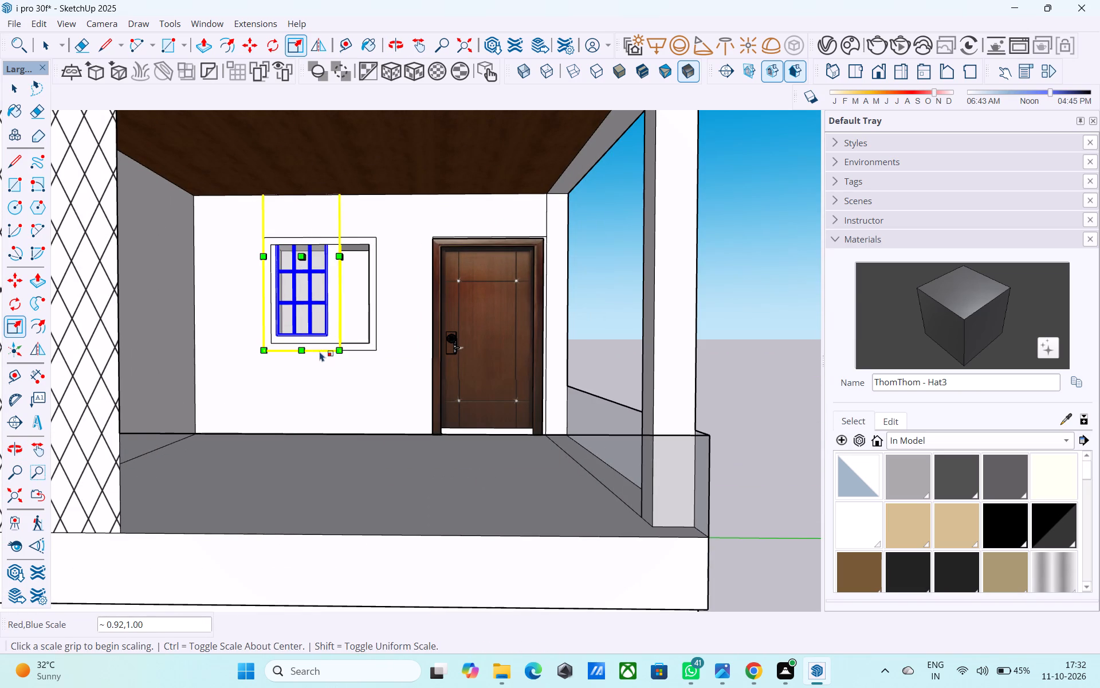
{"action": "left_click_drag", "start_coordinate": [300, 160], "coordinate": [314, 241]}
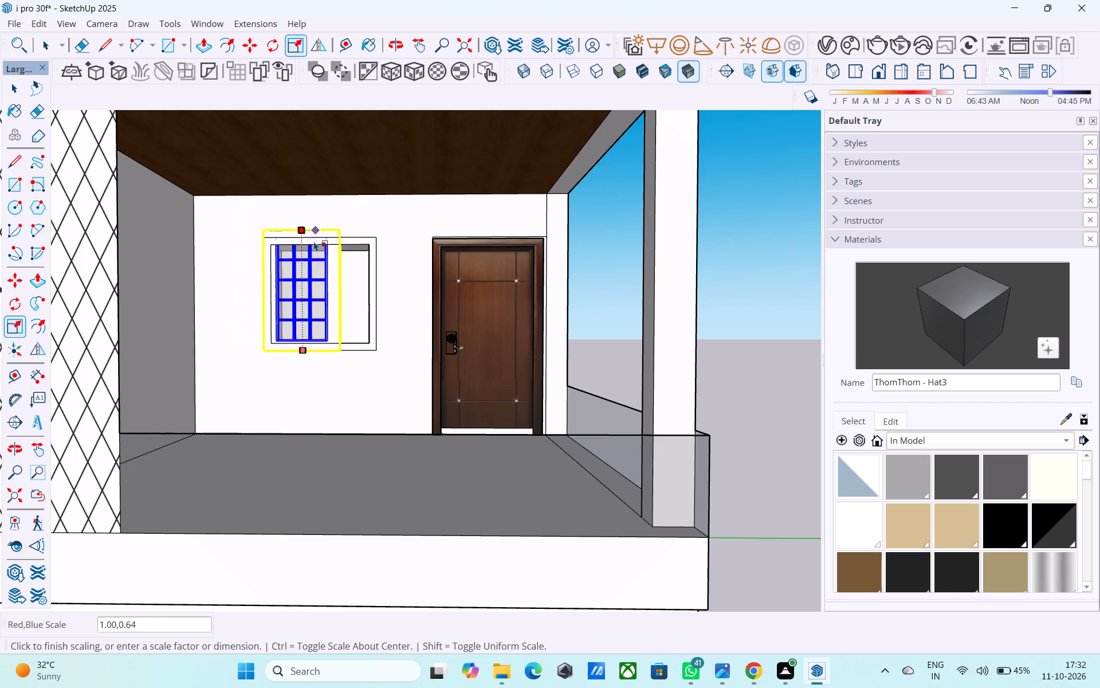
{"action": "left_click_drag", "start_coordinate": [314, 241], "coordinate": [308, 245]}
Widen the panel to the frame's inner right edge, and scale its left and bottom sides in to the frame's inner edges.
{"action": "left_click_drag", "start_coordinate": [345, 300], "coordinate": [345, 300]}
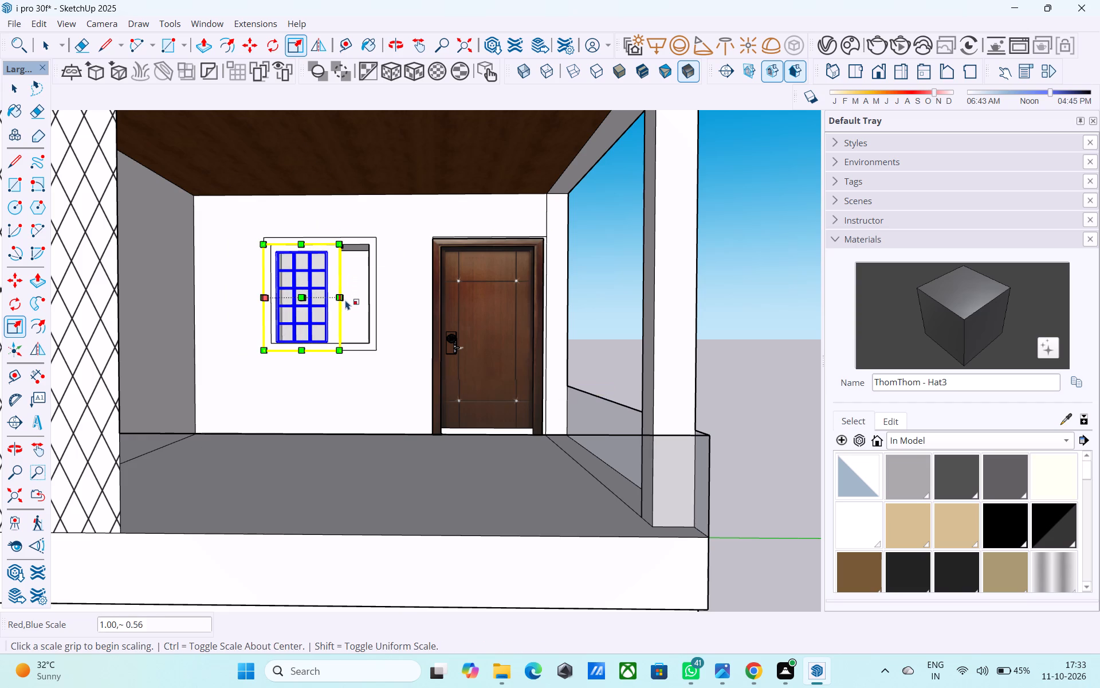
{"action": "left_click_drag", "start_coordinate": [345, 300], "coordinate": [371, 298]}
{"action": "middle_click_drag", "start_coordinate": [292, 308], "coordinate": [308, 330]}
{"action": "scroll", "coordinate": [308, 330], "scroll_direction": "up", "scroll_amount": 4}
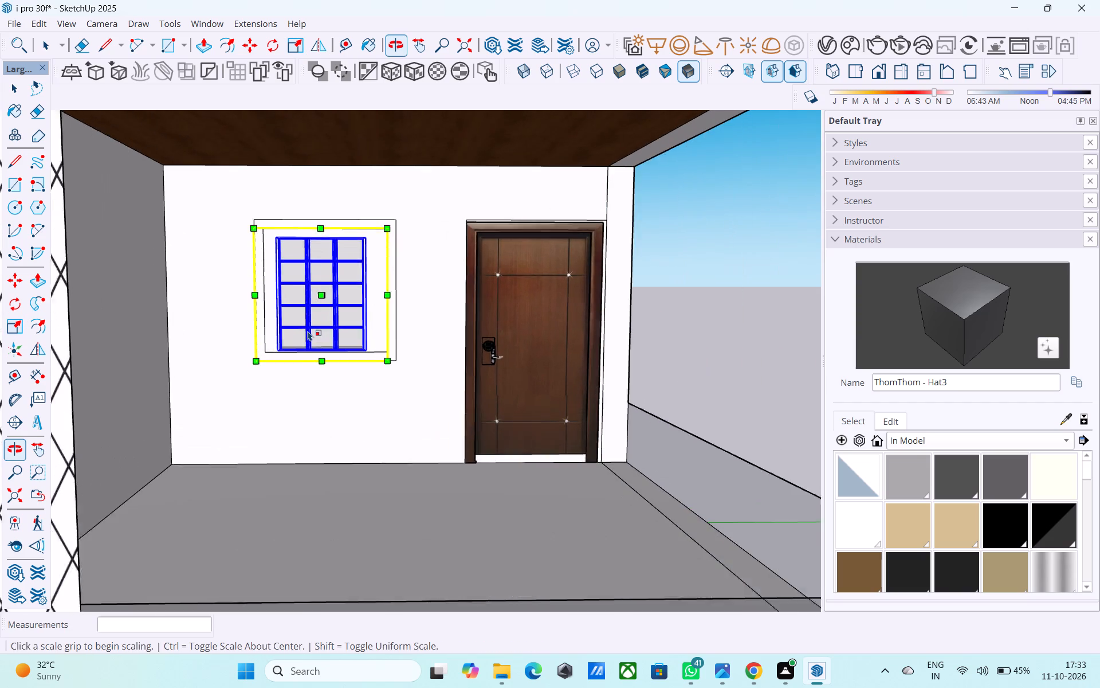
{"action": "middle_click_drag", "start_coordinate": [260, 320], "coordinate": [270, 318]}
{"action": "scroll", "coordinate": [270, 320], "scroll_direction": "up", "scroll_amount": 10}
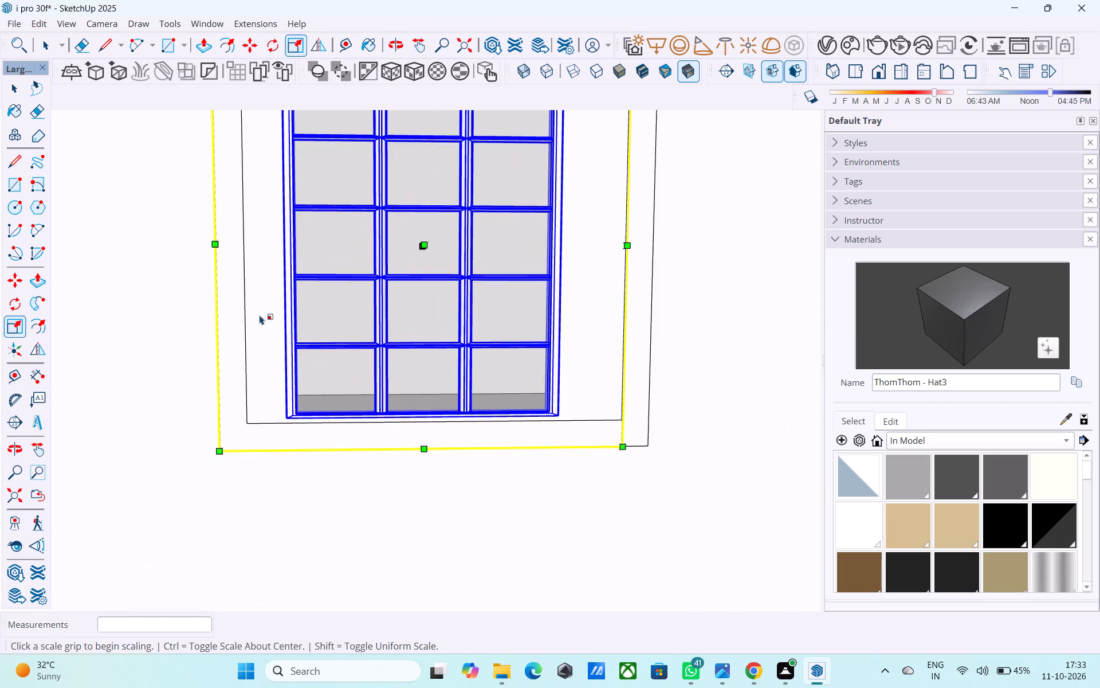
{"action": "scroll", "coordinate": [260, 315], "scroll_direction": "down", "scroll_amount": 1}
{"action": "middle_click_drag", "start_coordinate": [615, 247], "coordinate": [485, 260]}
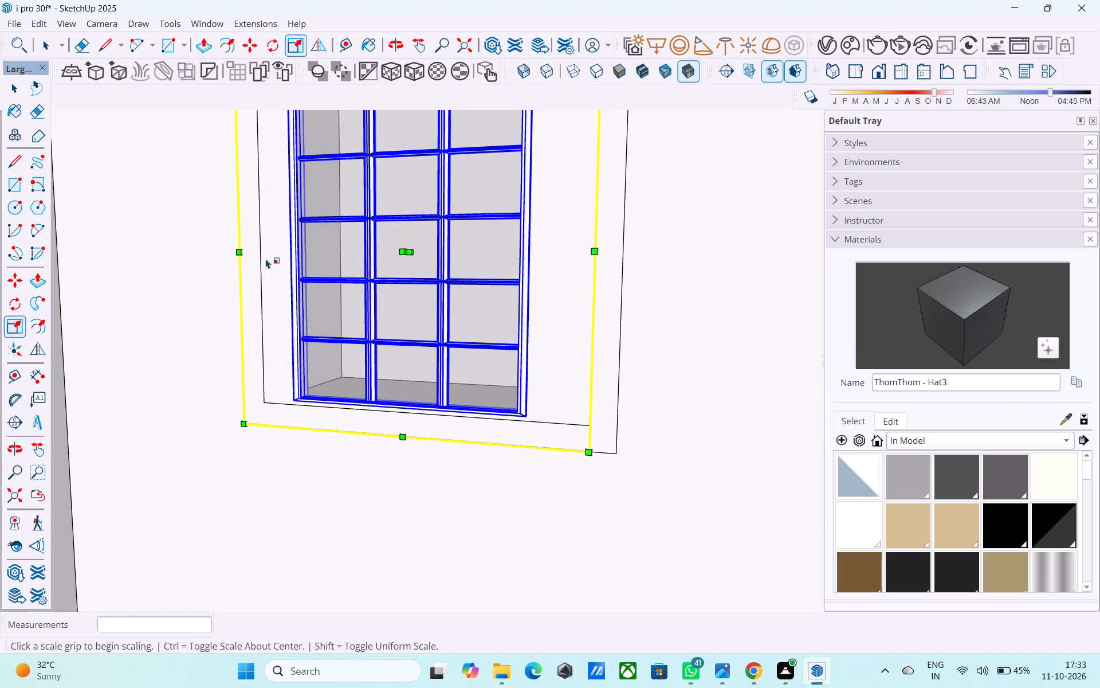
{"action": "left_click_drag", "start_coordinate": [236, 251], "coordinate": [265, 242]}
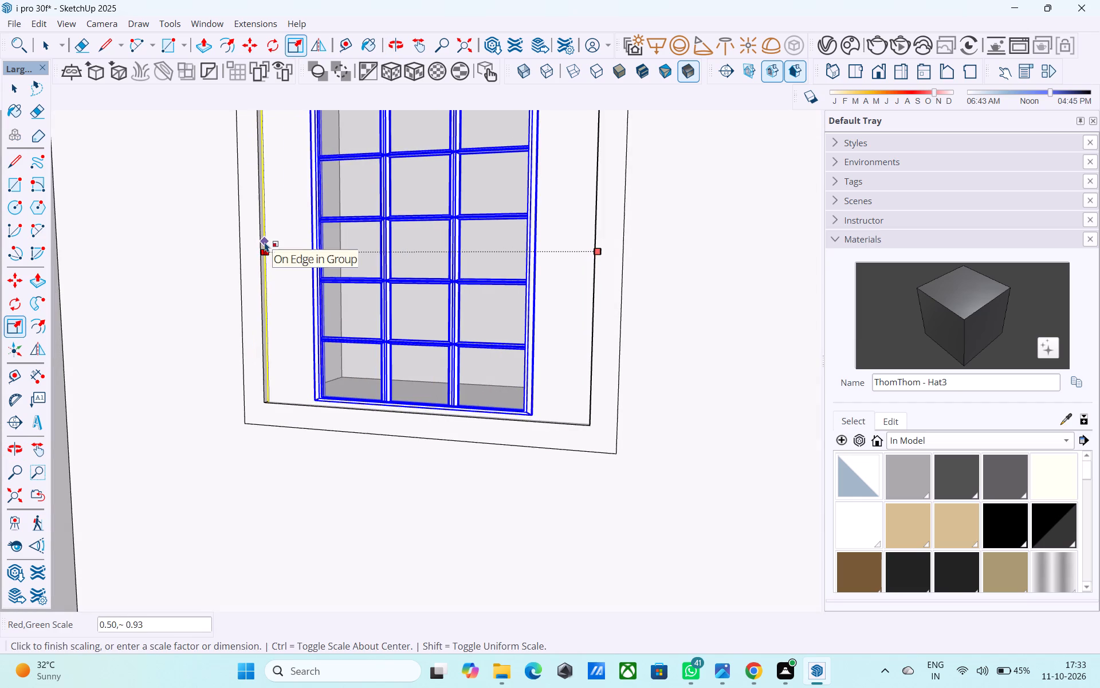
{"action": "left_click_drag", "start_coordinate": [265, 242], "coordinate": [259, 239]}
{"action": "left_click_drag", "start_coordinate": [413, 439], "coordinate": [412, 416]}
Copy the fitted window panel 10' 6" straight down into the ground-floor window opening behind the gate, and clear the selection.
{"action": "scroll", "coordinate": [412, 412], "scroll_direction": "down", "scroll_amount": 10}
{"action": "middle_click_drag", "start_coordinate": [412, 412], "coordinate": [490, 400]}
{"action": "scroll", "coordinate": [376, 372], "scroll_direction": "down", "scroll_amount": 11}
{"action": "key", "text": "space"}
{"action": "scroll", "coordinate": [351, 361], "scroll_direction": "up", "scroll_amount": 5}
{"action": "key", "text": "m"}
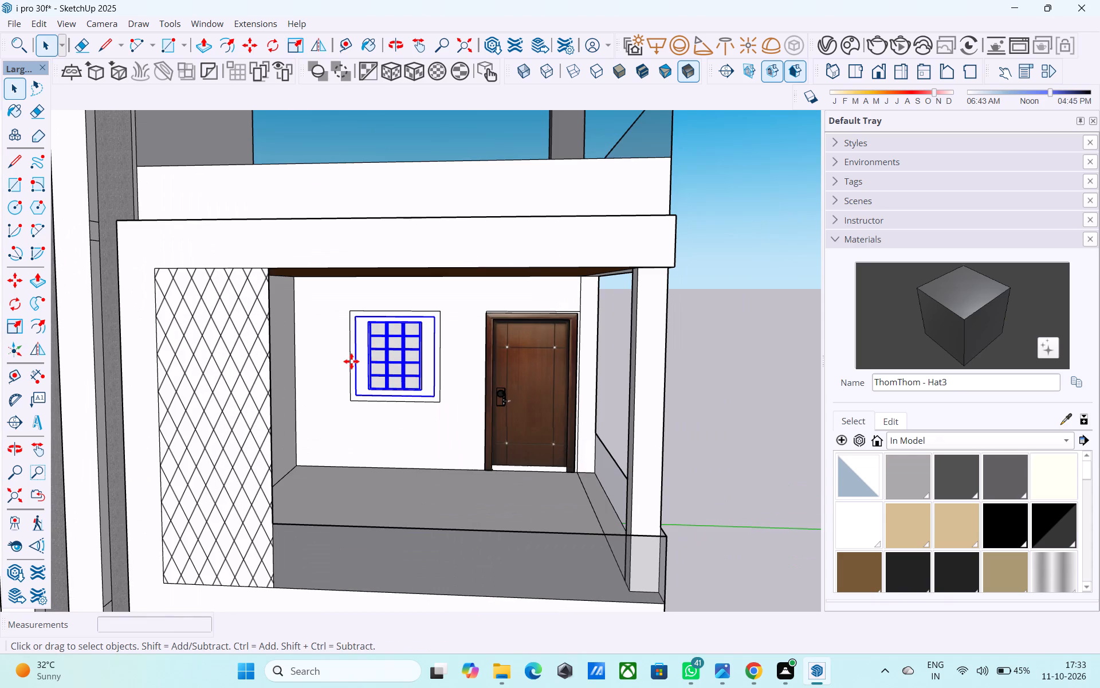
{"action": "scroll", "coordinate": [361, 393], "scroll_direction": "up", "scroll_amount": 4}
{"action": "left_click", "coordinate": [360, 394]}
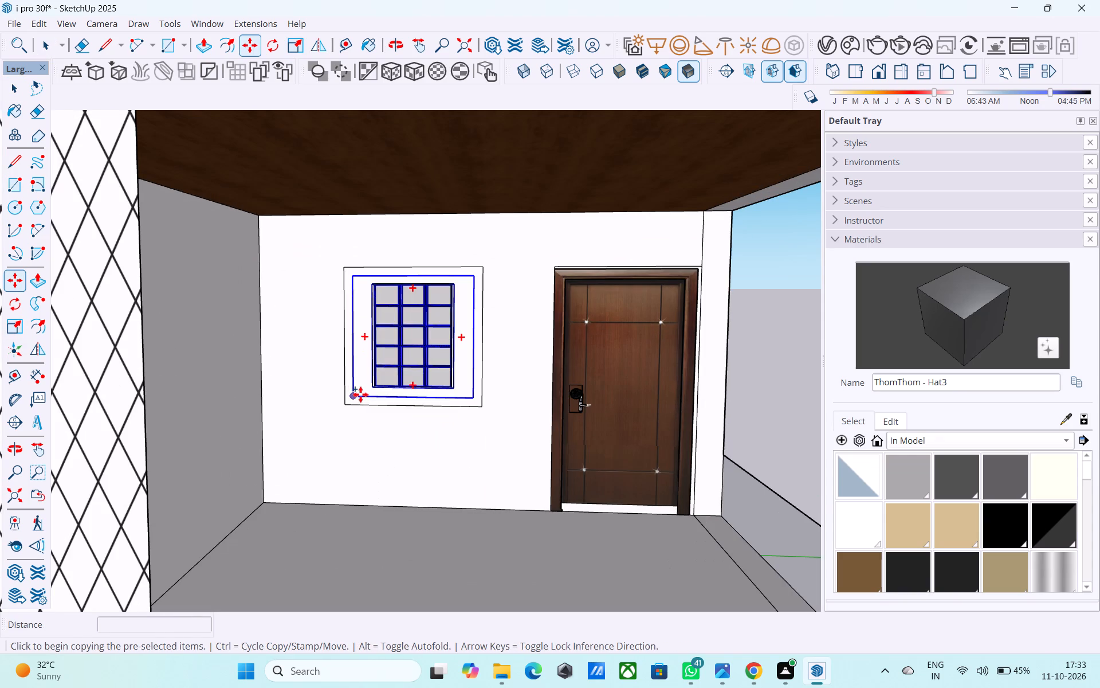
{"action": "scroll", "coordinate": [360, 396], "scroll_direction": "down", "scroll_amount": 9}
{"action": "middle_click_drag", "start_coordinate": [376, 528], "coordinate": [400, 358]}
{"action": "scroll", "coordinate": [386, 381], "scroll_direction": "up", "scroll_amount": 3}
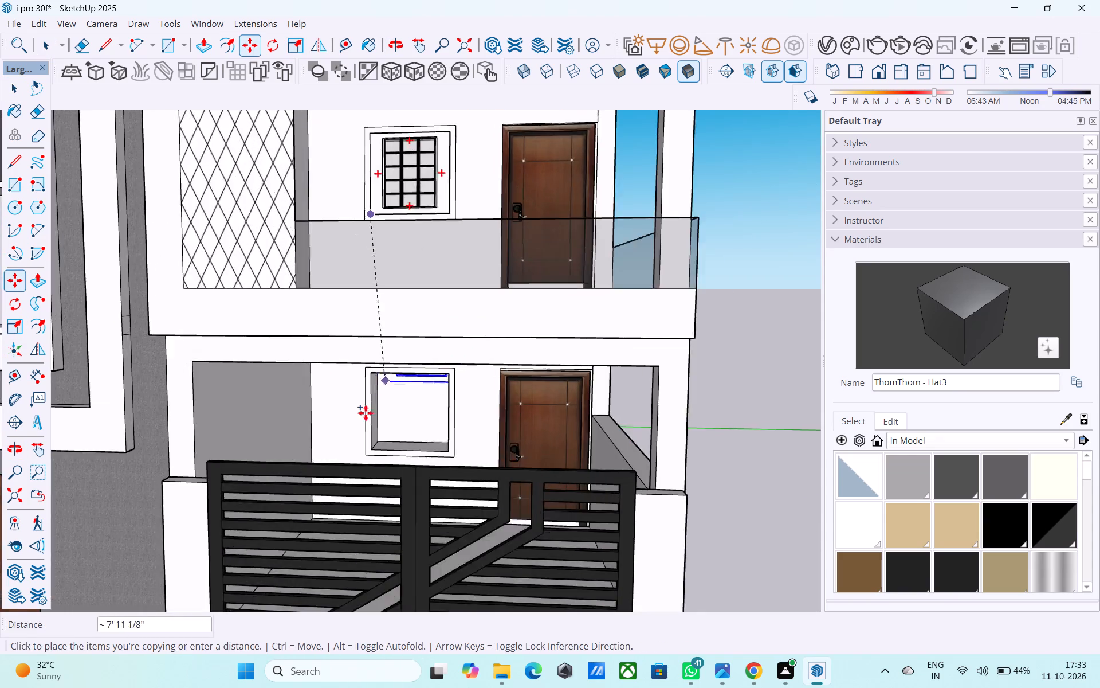
{"action": "scroll", "coordinate": [366, 413], "scroll_direction": "up", "scroll_amount": 7}
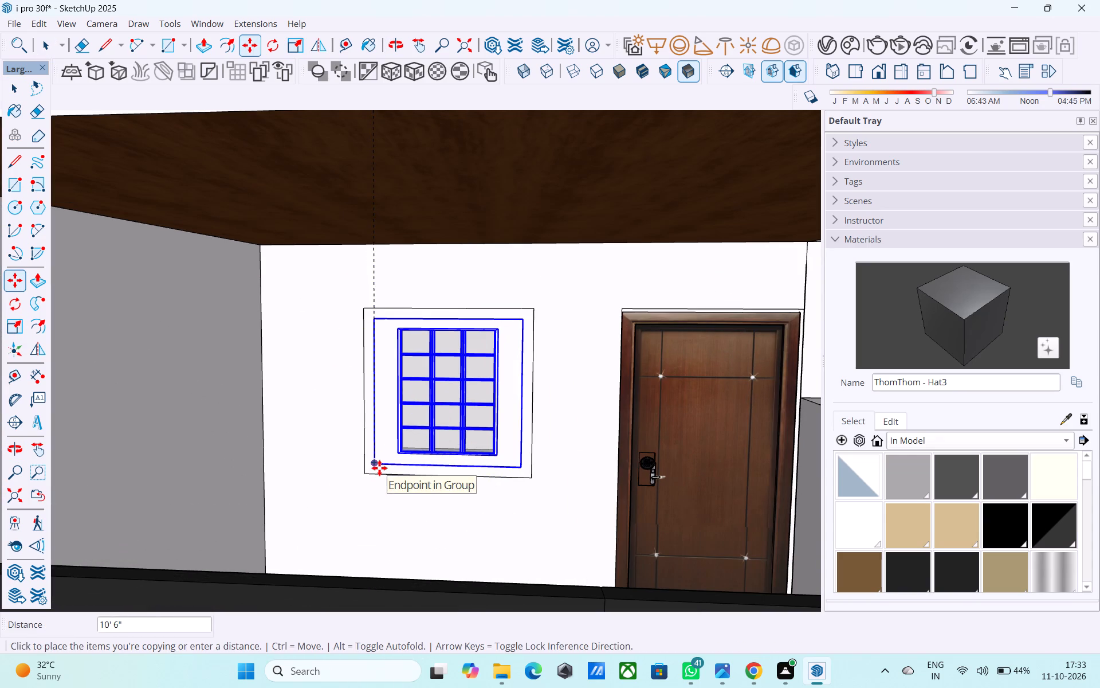
{"action": "left_click", "coordinate": [379, 467]}
{"action": "scroll", "coordinate": [333, 457], "scroll_direction": "up", "scroll_amount": 1}
{"action": "scroll", "coordinate": [325, 456], "scroll_direction": "down", "scroll_amount": 5}
{"action": "key", "text": "space"}
{"action": "scroll", "coordinate": [307, 471], "scroll_direction": "down", "scroll_amount": 6}
{"action": "left_click", "coordinate": [637, 372]}
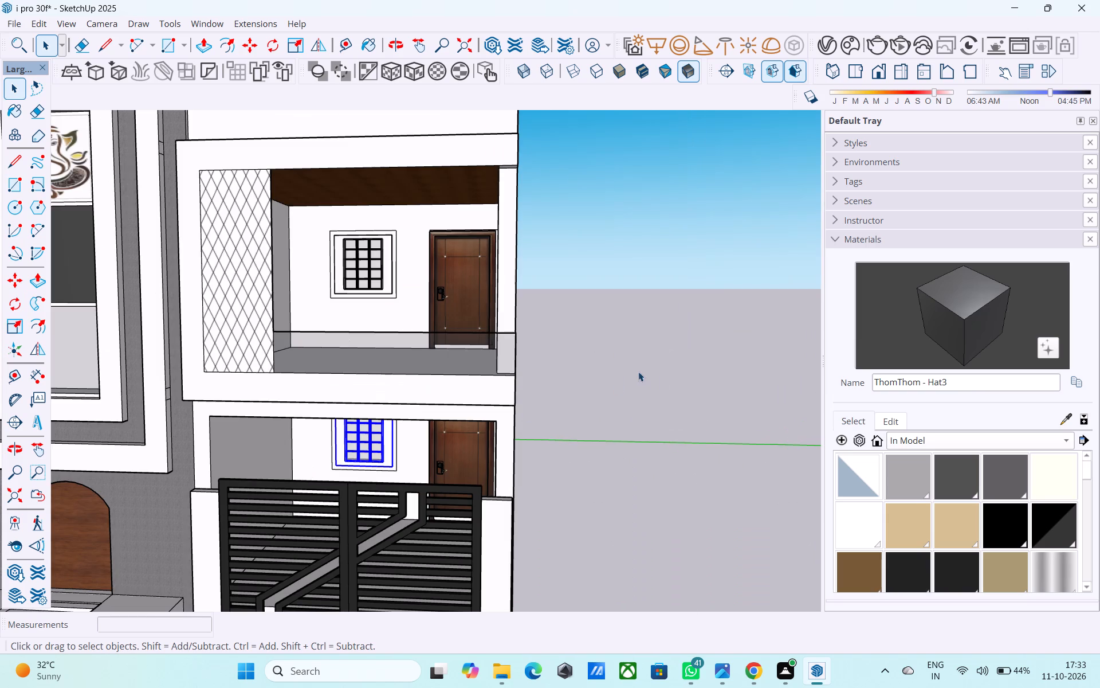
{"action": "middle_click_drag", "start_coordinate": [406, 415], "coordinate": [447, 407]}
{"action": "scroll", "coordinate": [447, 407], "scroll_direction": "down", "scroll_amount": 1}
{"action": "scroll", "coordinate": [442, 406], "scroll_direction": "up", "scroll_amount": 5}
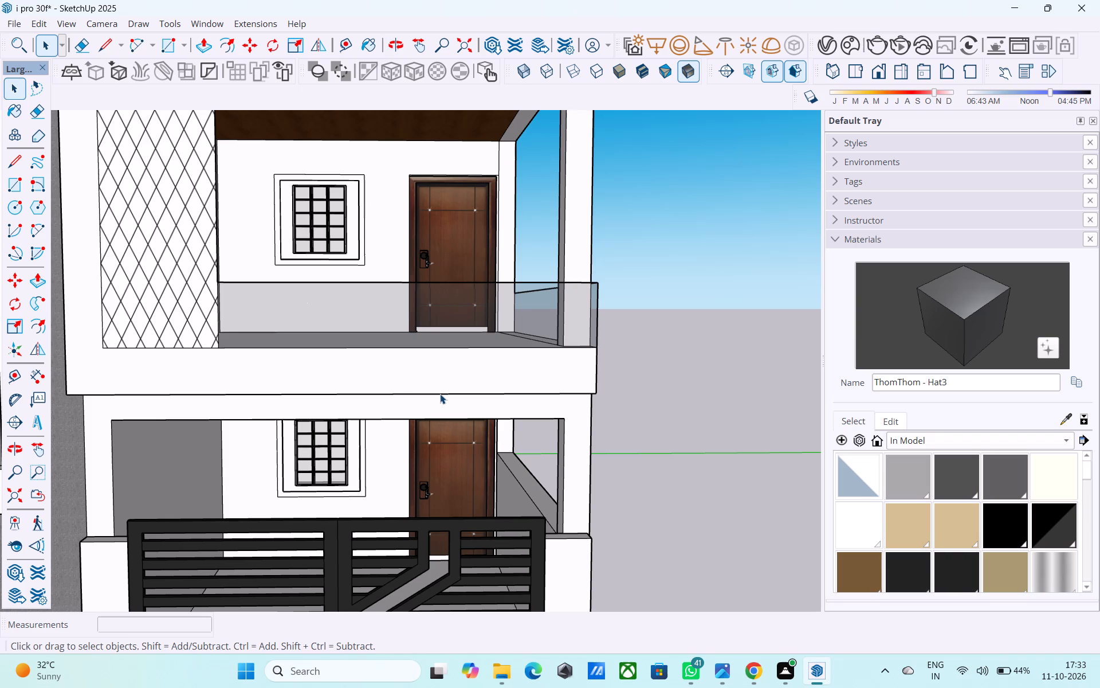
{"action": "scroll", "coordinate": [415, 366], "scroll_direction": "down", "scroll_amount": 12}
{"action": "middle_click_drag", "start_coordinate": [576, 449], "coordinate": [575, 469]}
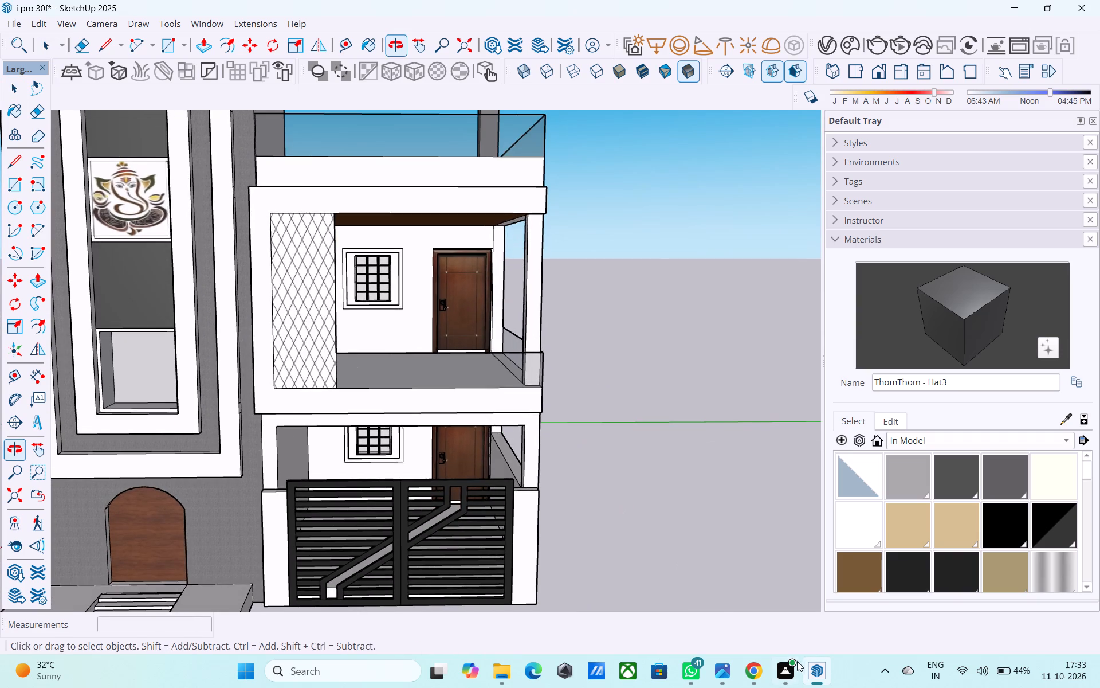
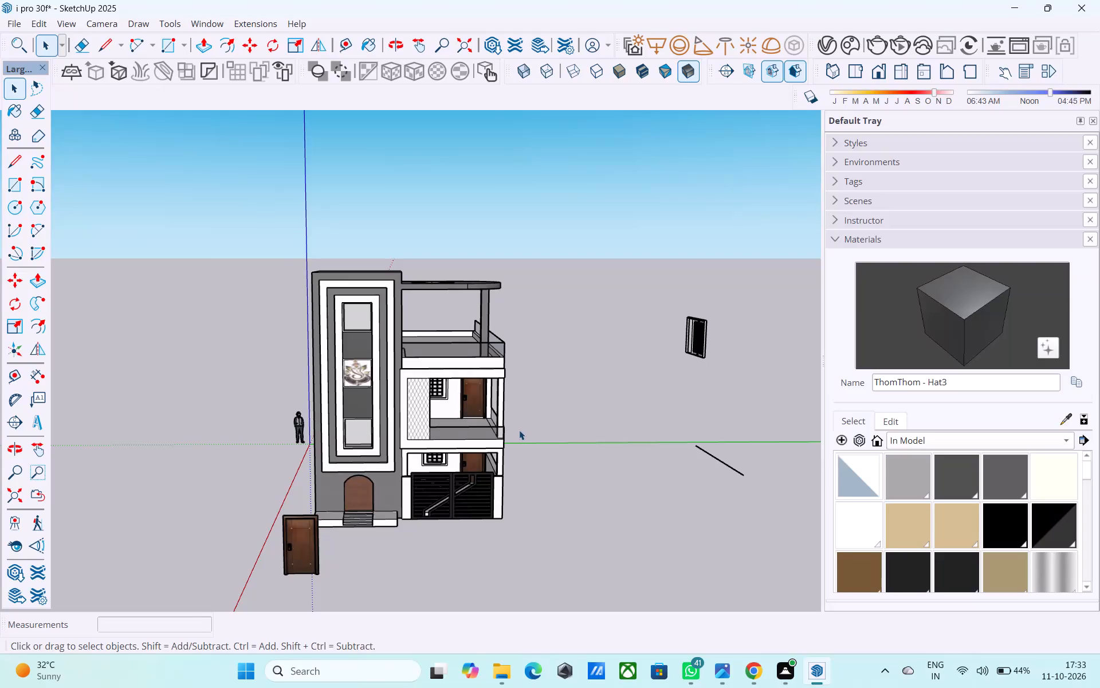
Import the grass plant model Group_1 (1) from Downloads and place it beside the front entrance steps.
{"action": "scroll", "coordinate": [519, 430], "scroll_direction": "down", "scroll_amount": 2}
{"action": "middle_click_drag", "start_coordinate": [488, 453], "coordinate": [399, 558]}
{"action": "scroll", "coordinate": [423, 544], "scroll_direction": "down", "scroll_amount": 1}
{"action": "scroll", "coordinate": [347, 558], "scroll_direction": "up", "scroll_amount": 8}
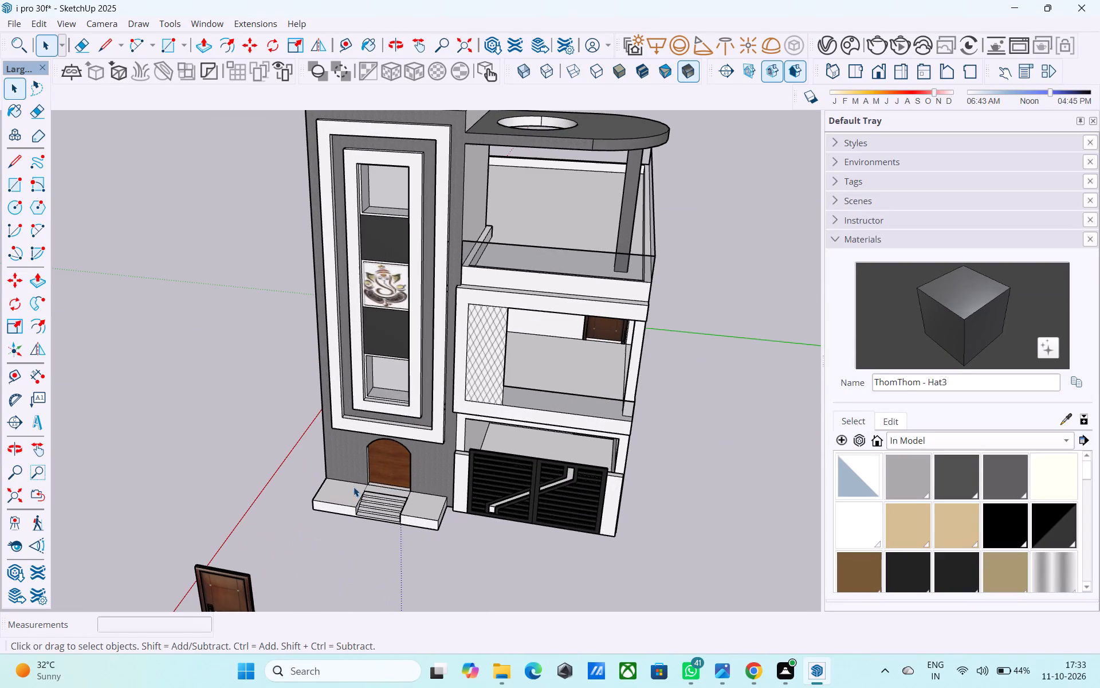
{"action": "left_click", "coordinate": [10, 25]}
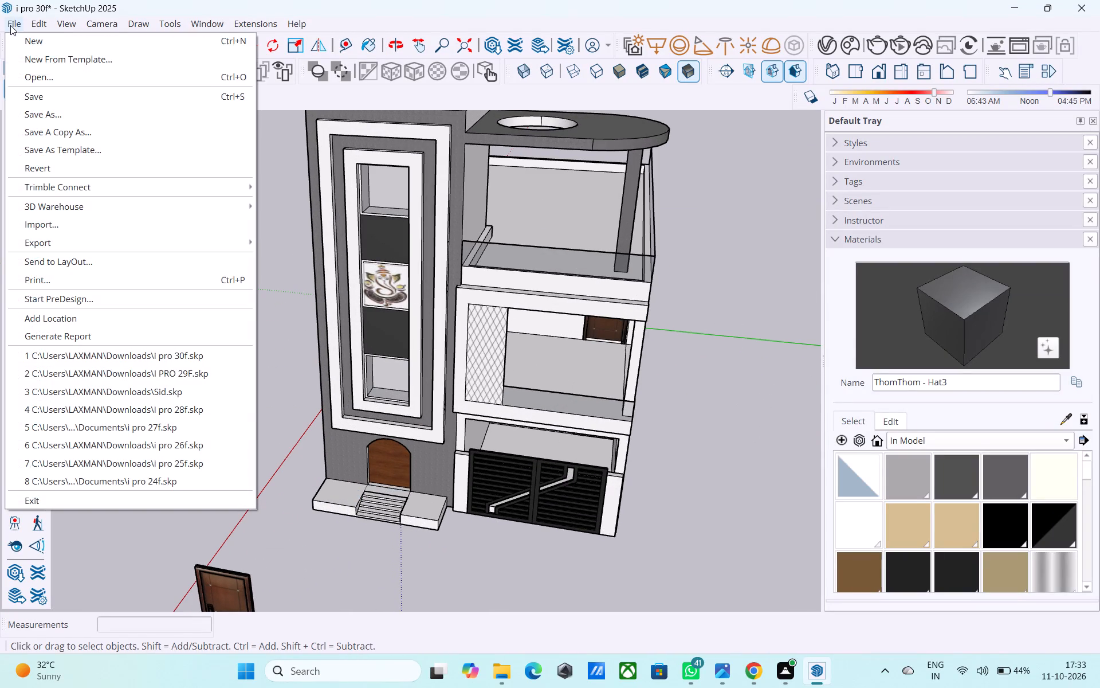
{"action": "left_click", "coordinate": [83, 218]}
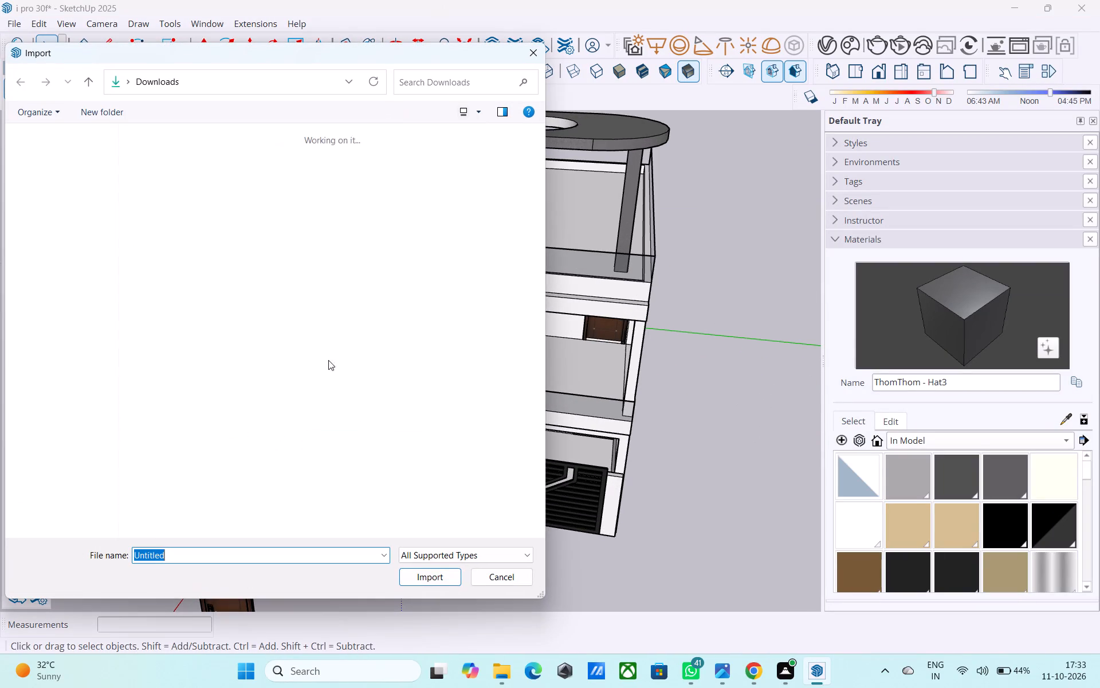
{"action": "left_click", "coordinate": [64, 256]}
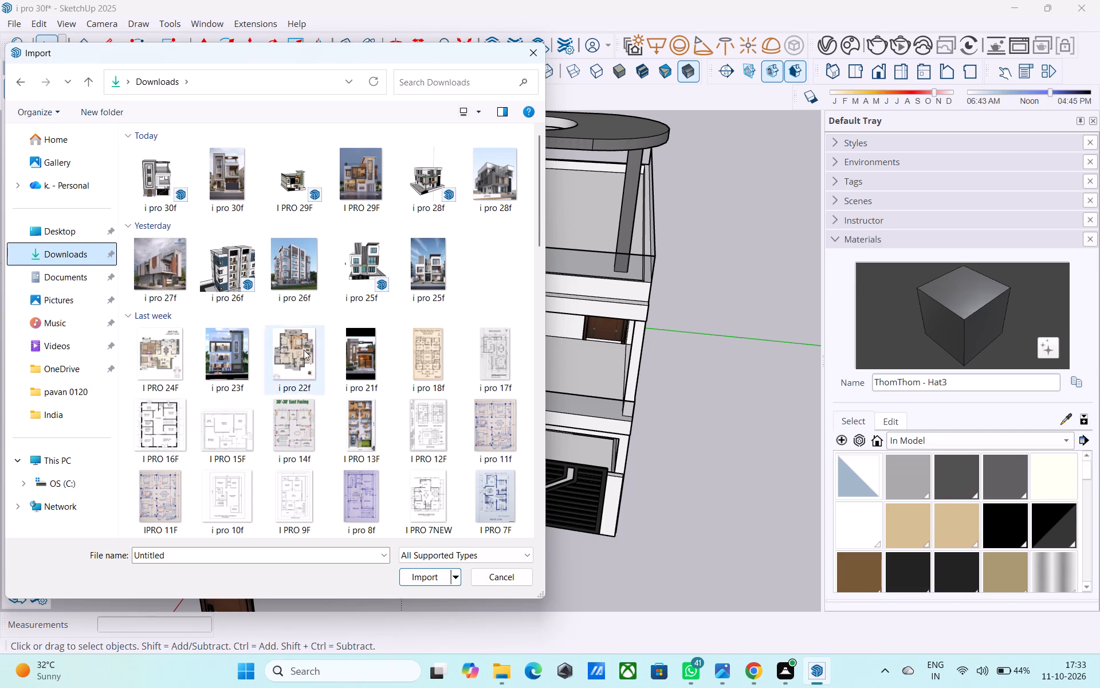
{"action": "scroll", "coordinate": [337, 359], "scroll_direction": "down", "scroll_amount": 5}
{"action": "scroll", "coordinate": [435, 394], "scroll_direction": "up", "scroll_amount": 2}
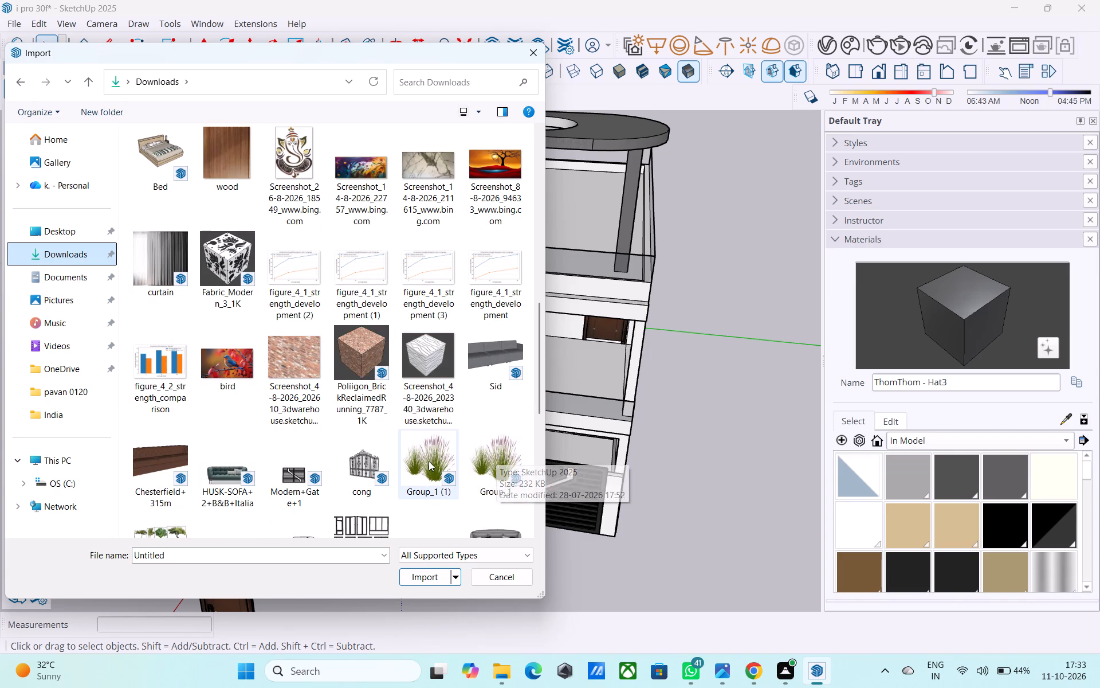
{"action": "scroll", "coordinate": [395, 452], "scroll_direction": "down", "scroll_amount": 1}
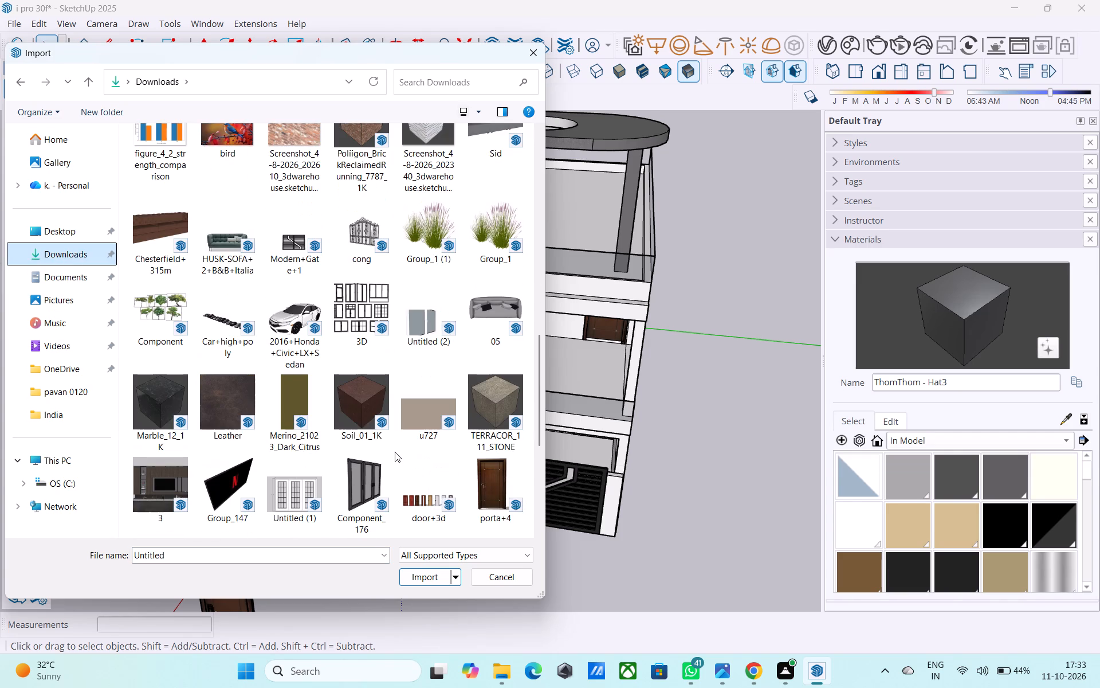
{"action": "left_click", "coordinate": [422, 230]}
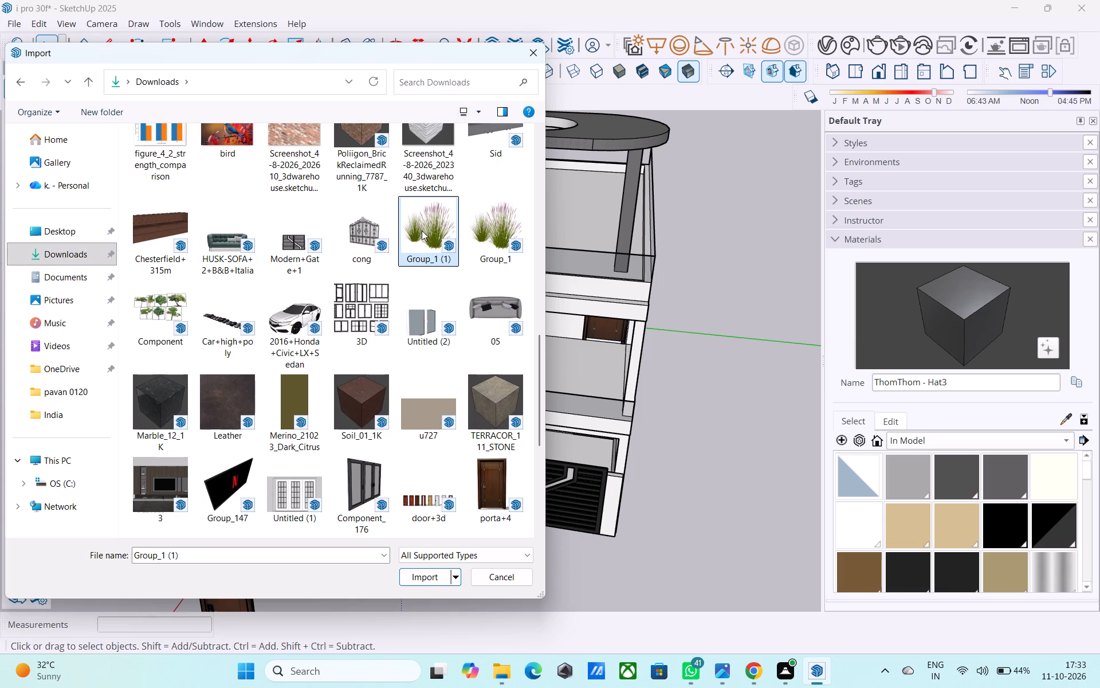
{"action": "left_click", "coordinate": [426, 581]}
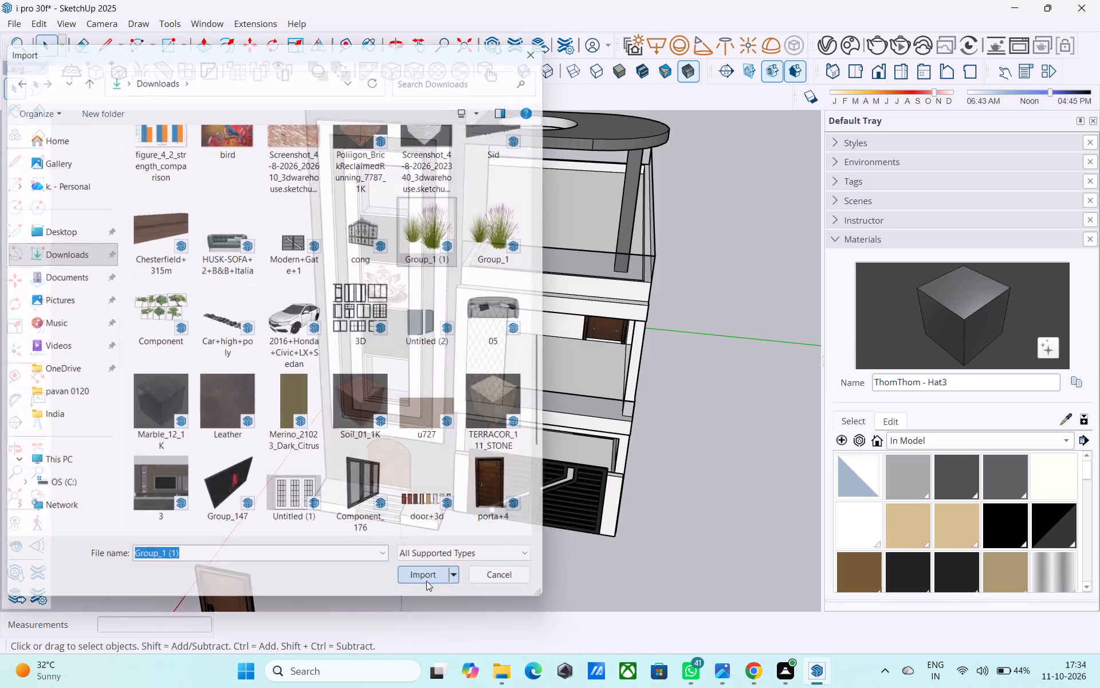
{"action": "left_click", "coordinate": [328, 517]}
Explode the imported grass component so its two plants can be handled separately, and clear the selection.
{"action": "scroll", "coordinate": [327, 517], "scroll_direction": "up", "scroll_amount": 2}
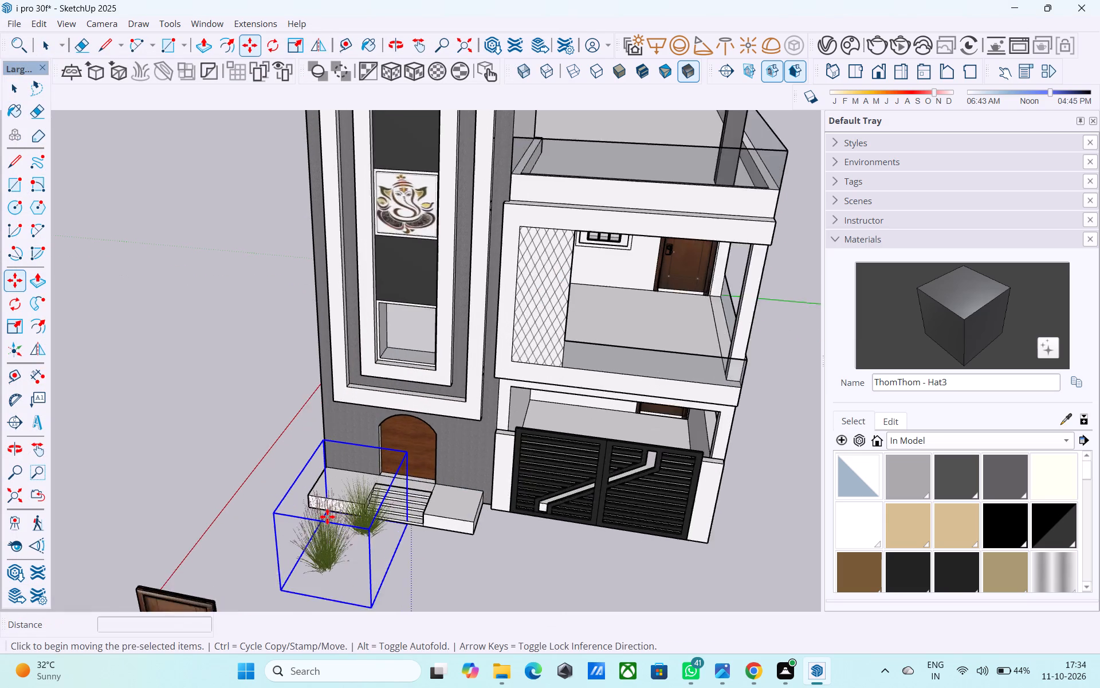
{"action": "scroll", "coordinate": [327, 517], "scroll_direction": "up", "scroll_amount": 4}
{"action": "right_click", "coordinate": [327, 517]}
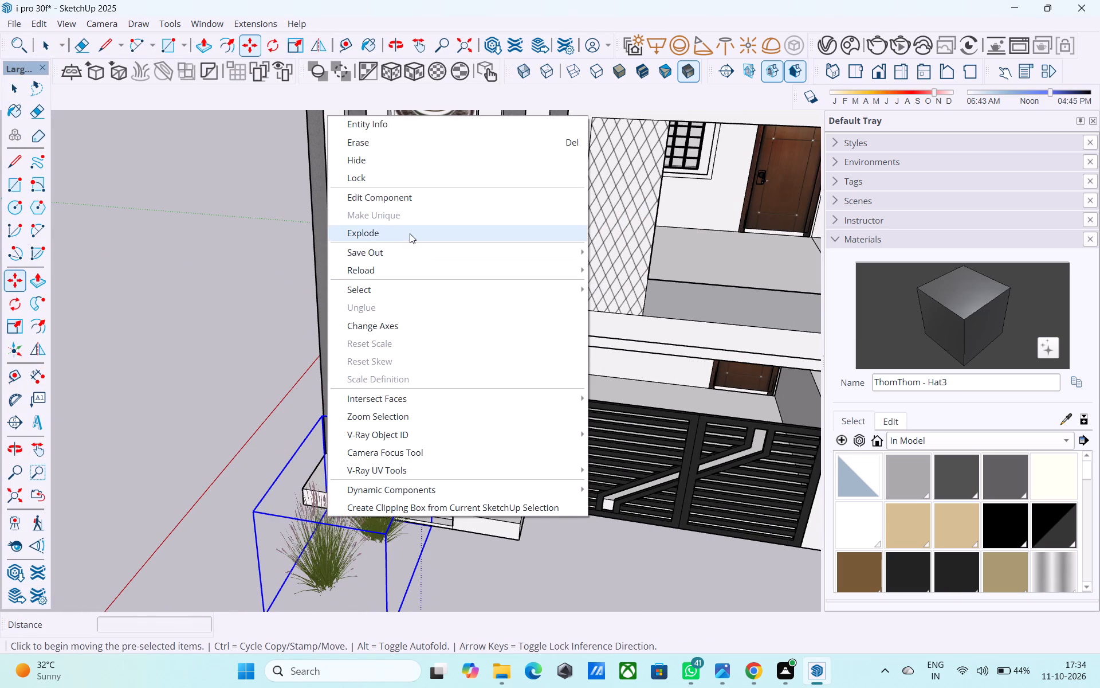
{"action": "left_click", "coordinate": [410, 233]}
{"action": "key", "text": "space"}
{"action": "left_click", "coordinate": [464, 557]}
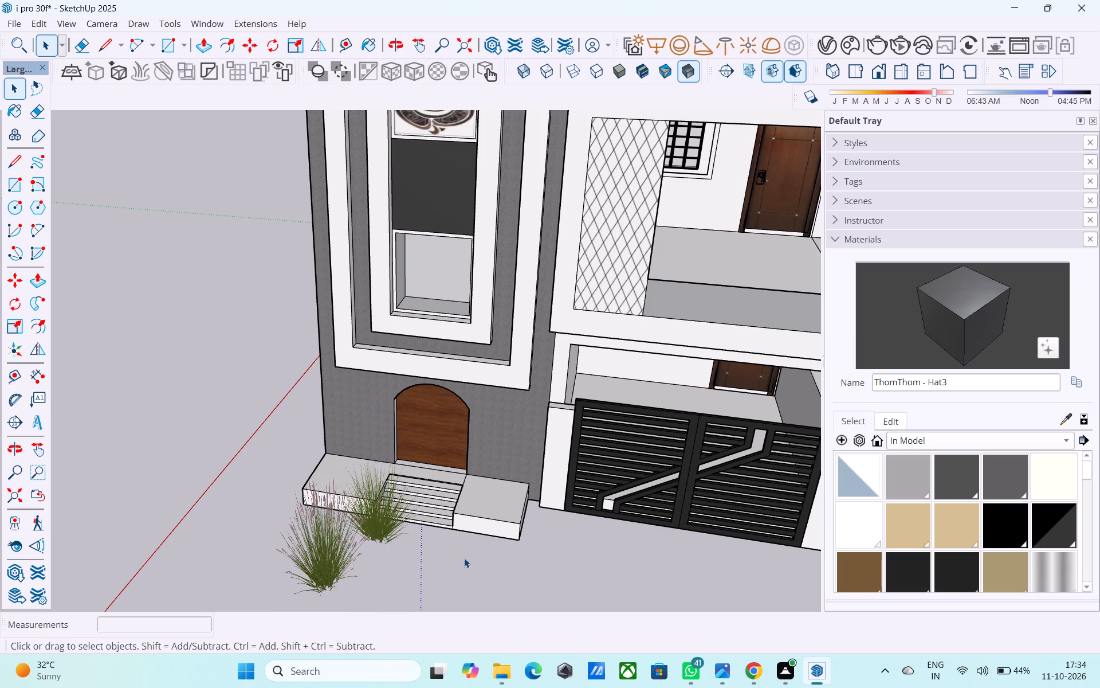
Move one grass plant about 8' onto the plinth left of the entrance steps, snapped to its outer front corner.
{"action": "left_click", "coordinate": [316, 541]}
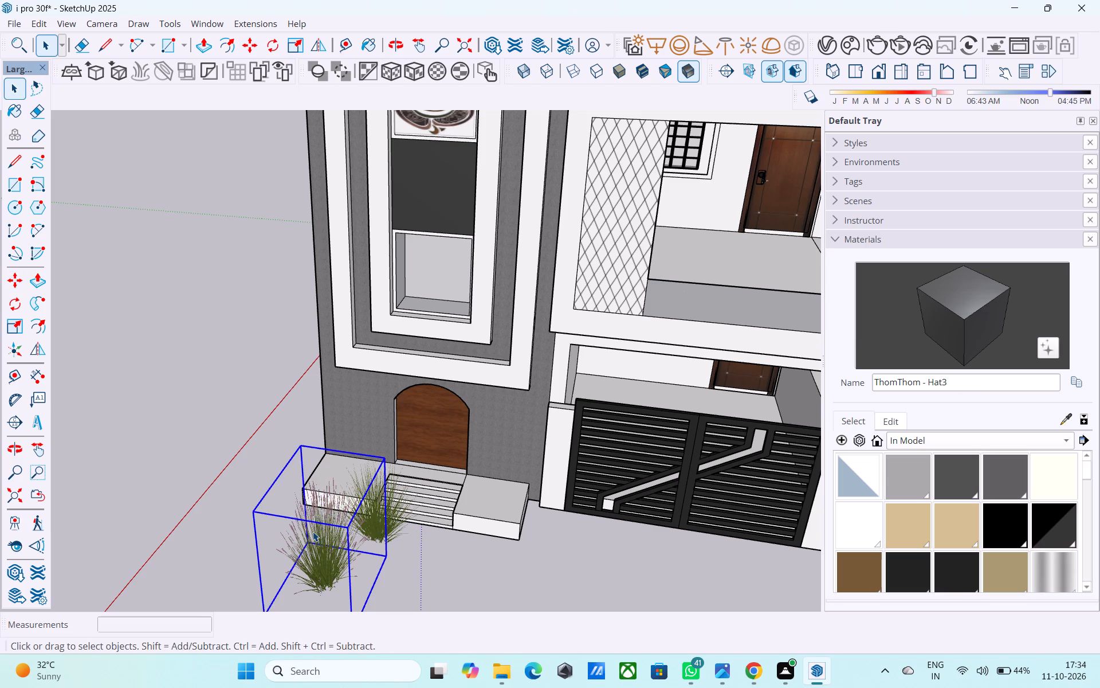
{"action": "key", "text": "m"}
{"action": "scroll", "coordinate": [293, 546], "scroll_direction": "down", "scroll_amount": 6}
{"action": "middle_click_drag", "start_coordinate": [293, 545], "coordinate": [341, 516]}
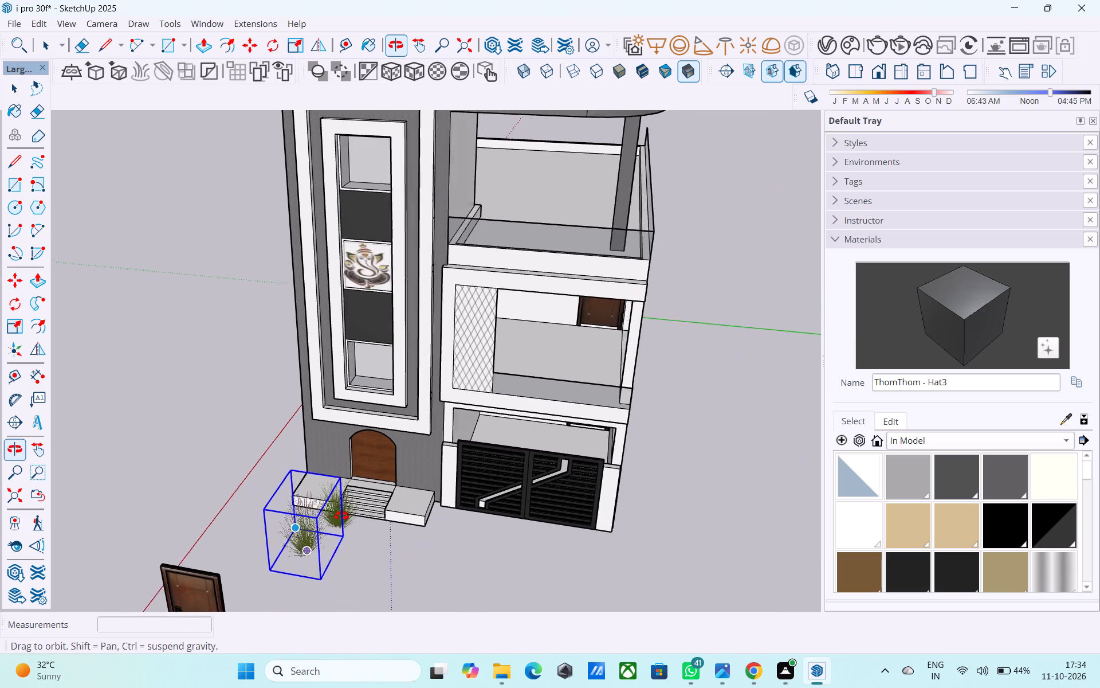
{"action": "middle_click_drag", "start_coordinate": [341, 516], "coordinate": [493, 495]}
{"action": "scroll", "coordinate": [481, 517], "scroll_direction": "up", "scroll_amount": 1}
{"action": "left_click", "coordinate": [411, 603]}
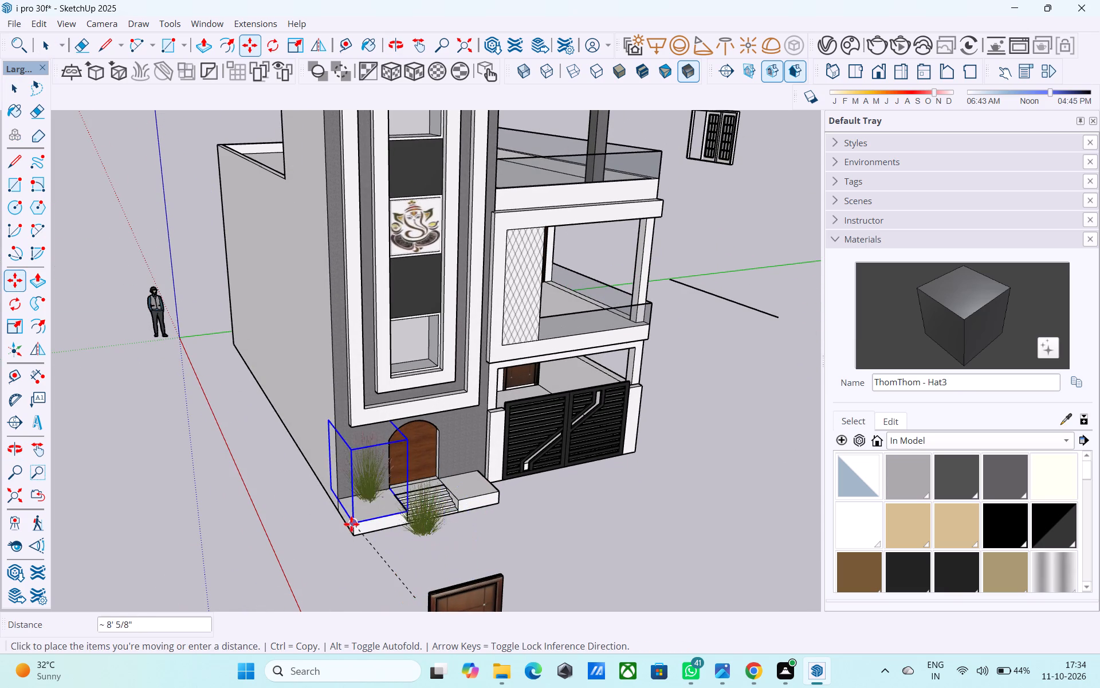
{"action": "scroll", "coordinate": [351, 524], "scroll_direction": "up", "scroll_amount": 5}
{"action": "left_click", "coordinate": [353, 538]}
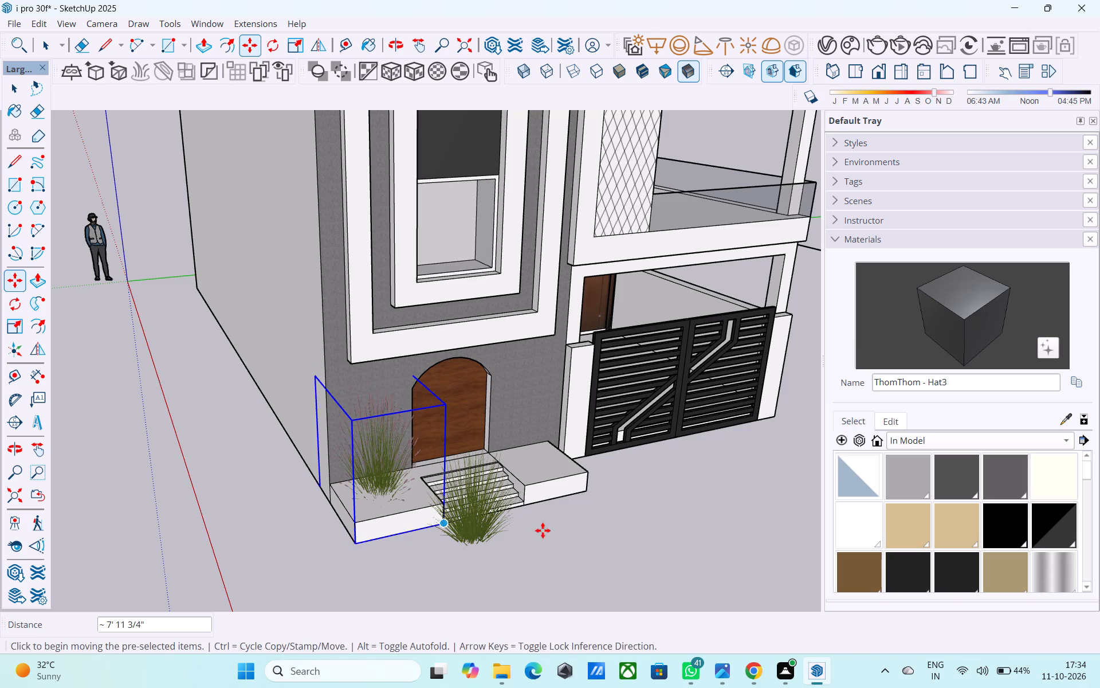
Copy the grass plant from the left plinth onto the matching plinth on the other side of the entrance steps.
{"action": "middle_click_drag", "start_coordinate": [573, 528], "coordinate": [282, 537]}
{"action": "scroll", "coordinate": [254, 529], "scroll_direction": "up", "scroll_amount": 2}
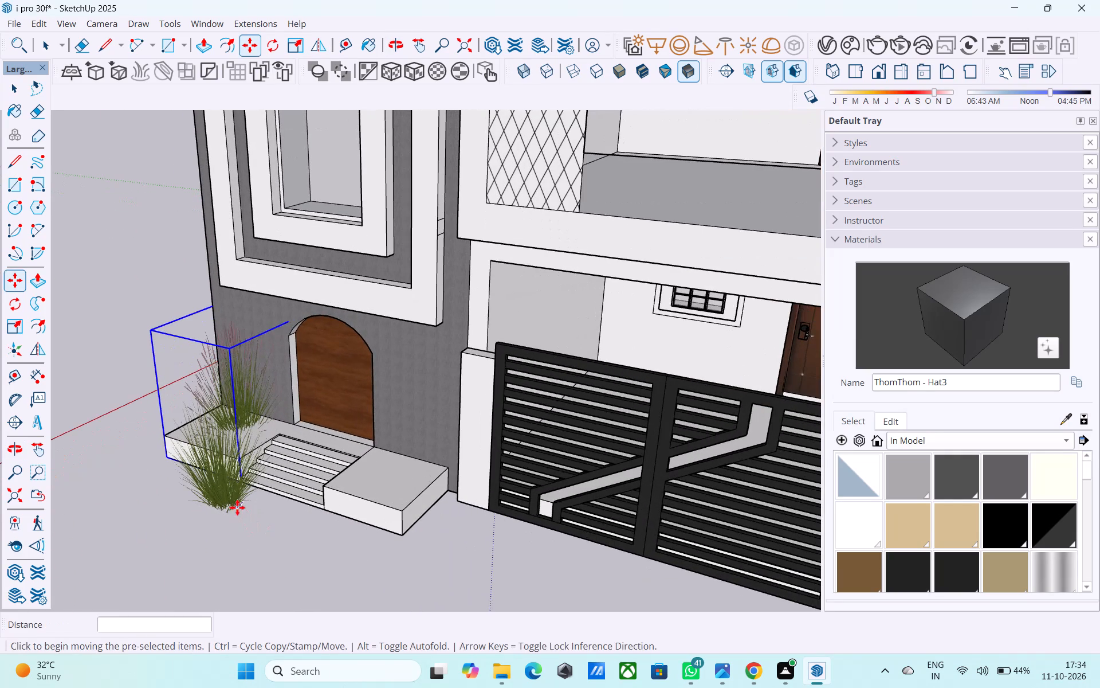
{"action": "left_click", "coordinate": [159, 437]}
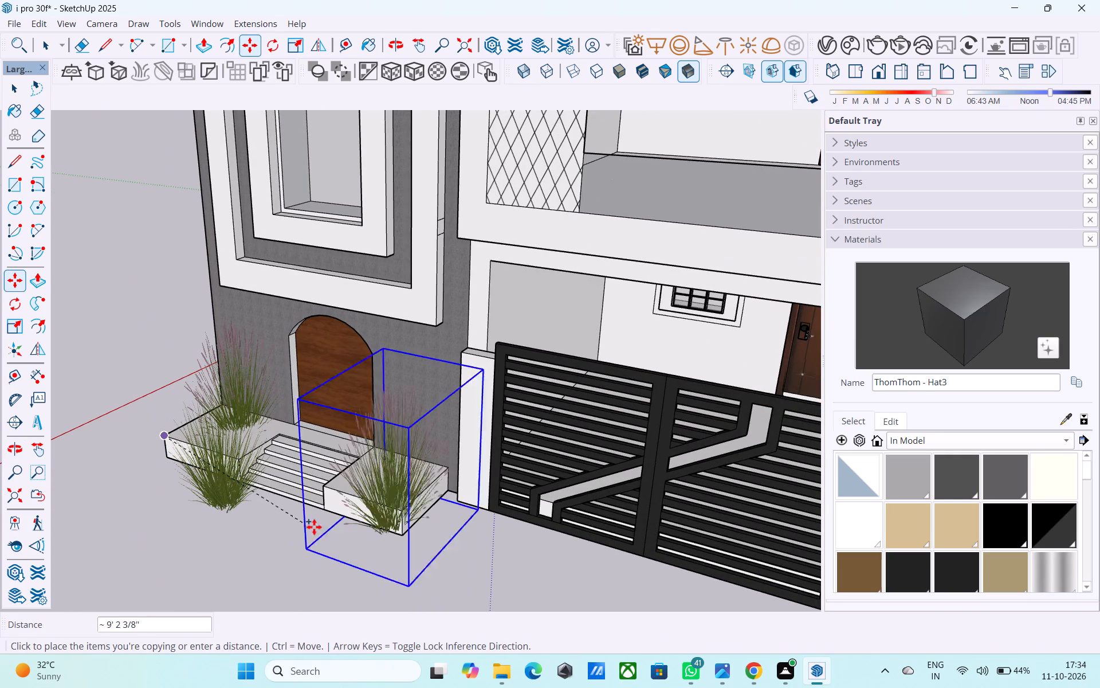
{"action": "left_click", "coordinate": [327, 482]}
{"action": "key", "text": "space"}
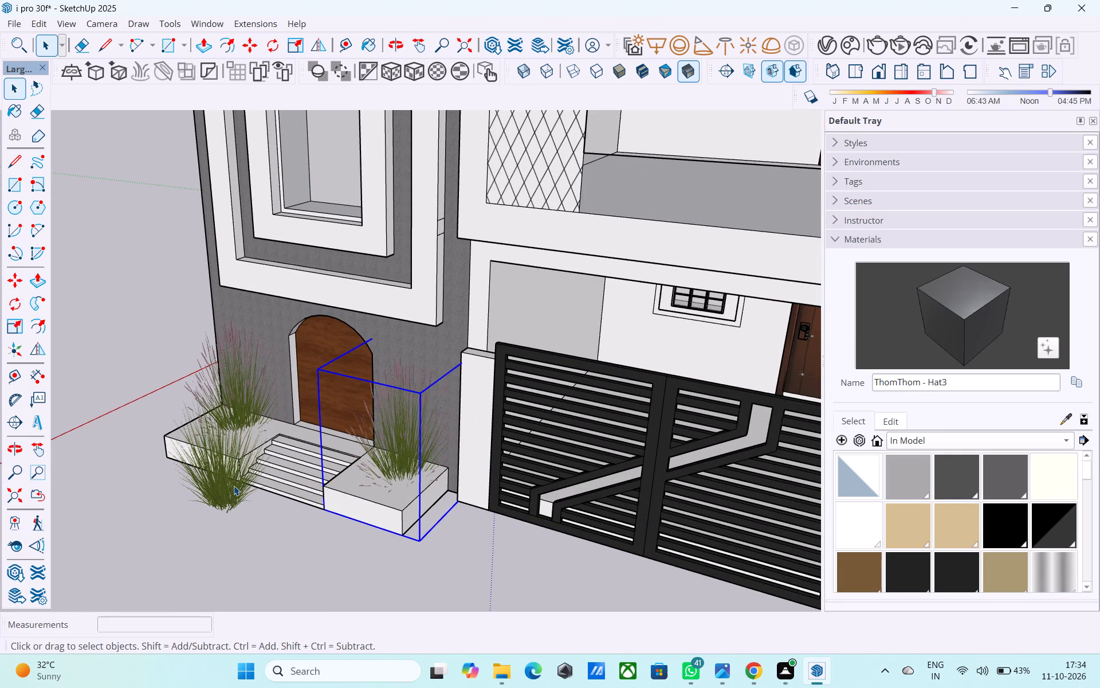
Move the remaining loose grass plant about 24' 11" up to the front of the roof terrace, beside the tower.
{"action": "left_click", "coordinate": [234, 486]}
{"action": "key", "text": "m"}
{"action": "left_click", "coordinate": [147, 508]}
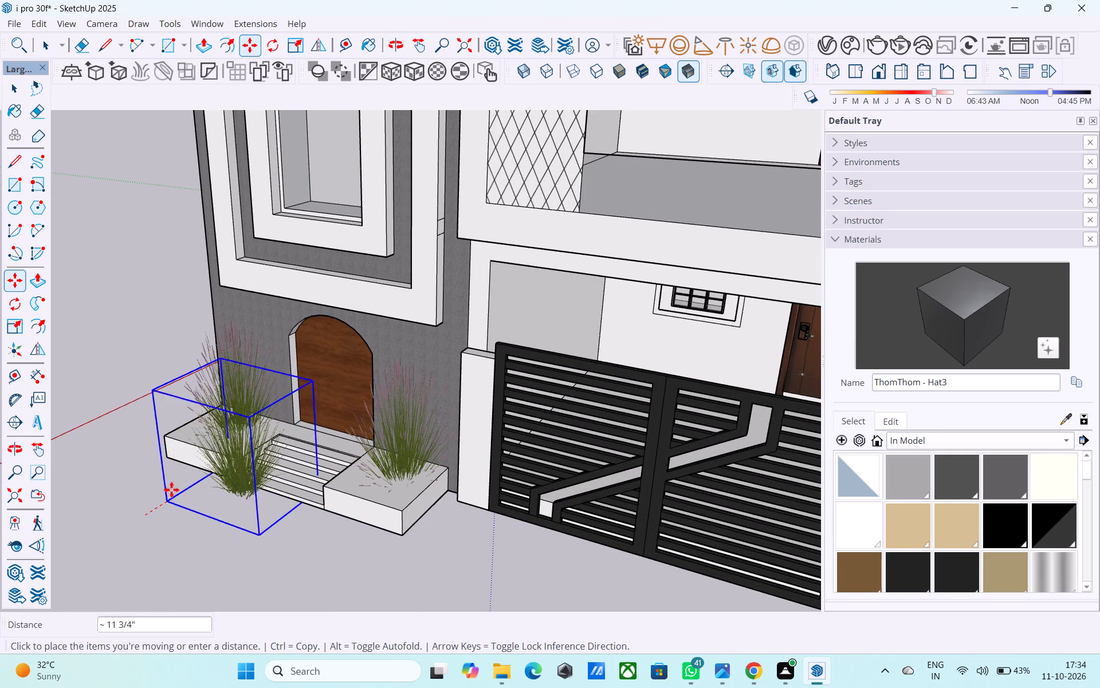
{"action": "scroll", "coordinate": [249, 446], "scroll_direction": "down", "scroll_amount": 9}
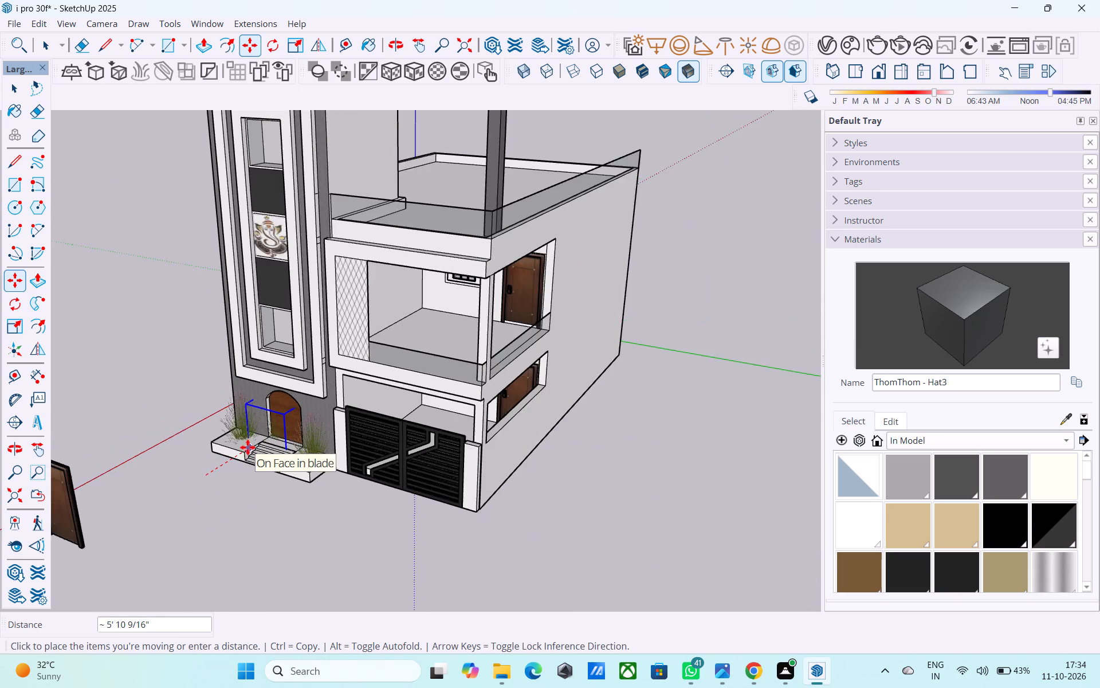
{"action": "scroll", "coordinate": [247, 447], "scroll_direction": "down", "scroll_amount": 3}
{"action": "middle_click_drag", "start_coordinate": [351, 259], "coordinate": [320, 365]}
{"action": "scroll", "coordinate": [347, 322], "scroll_direction": "up", "scroll_amount": 6}
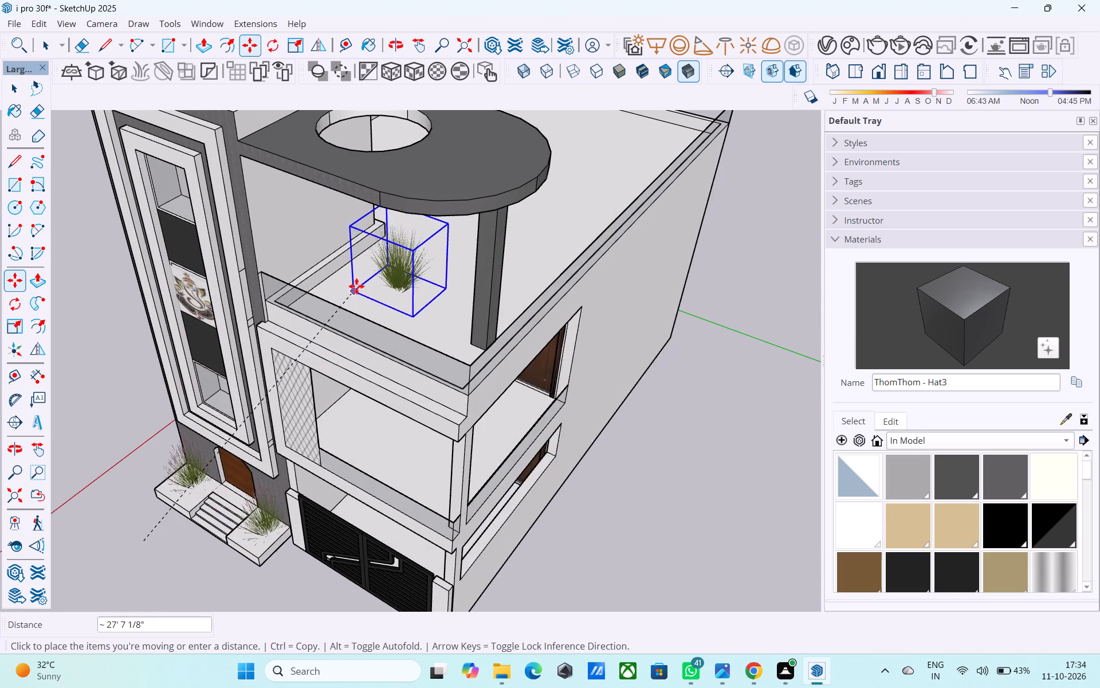
{"action": "middle_click_drag", "start_coordinate": [348, 279], "coordinate": [163, 283]}
{"action": "left_click", "coordinate": [227, 255]}
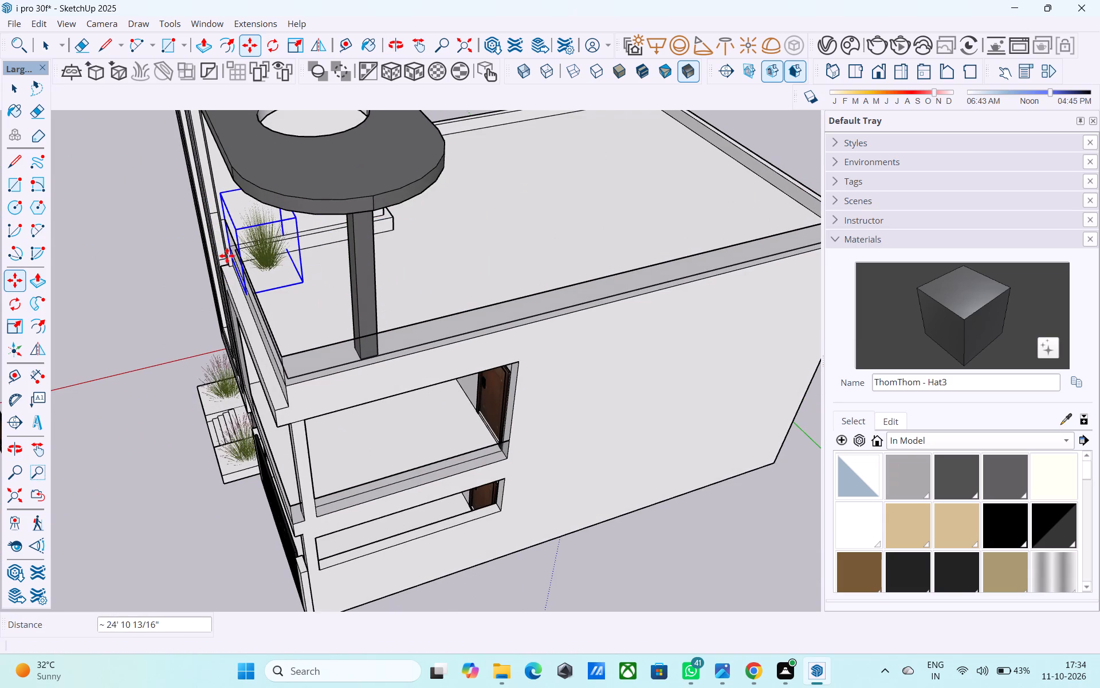
Copy the terrace grass plant about 13' 9 1/2" down to the front corner of the first-floor balcony.
{"action": "scroll", "coordinate": [281, 335], "scroll_direction": "down", "scroll_amount": 4}
{"action": "middle_click_drag", "start_coordinate": [356, 353], "coordinate": [776, 190]}
{"action": "middle_click_drag", "start_coordinate": [514, 272], "coordinate": [461, 274]}
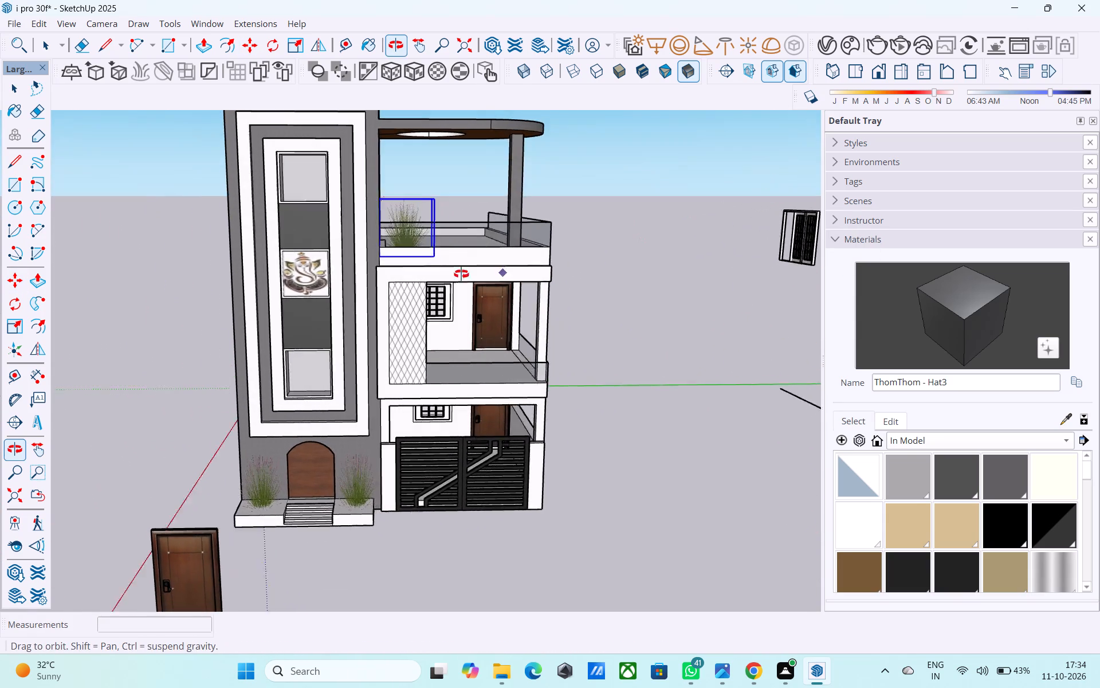
{"action": "middle_click_drag", "start_coordinate": [461, 274], "coordinate": [314, 346]}
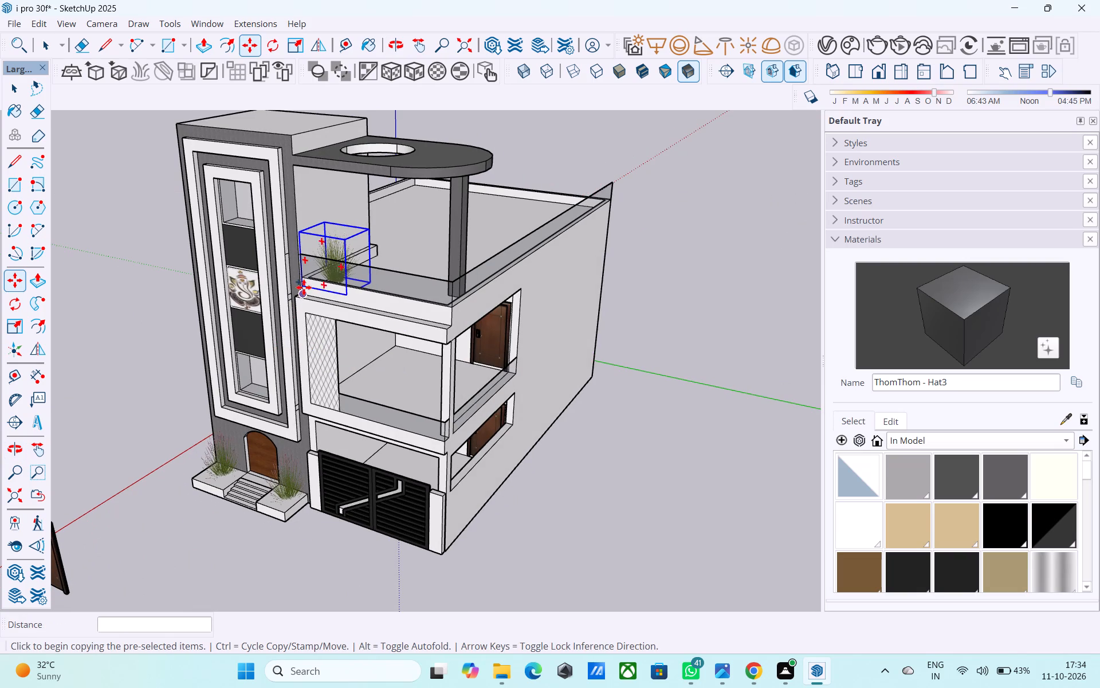
{"action": "left_click", "coordinate": [304, 287]}
{"action": "scroll", "coordinate": [426, 440], "scroll_direction": "up", "scroll_amount": 3}
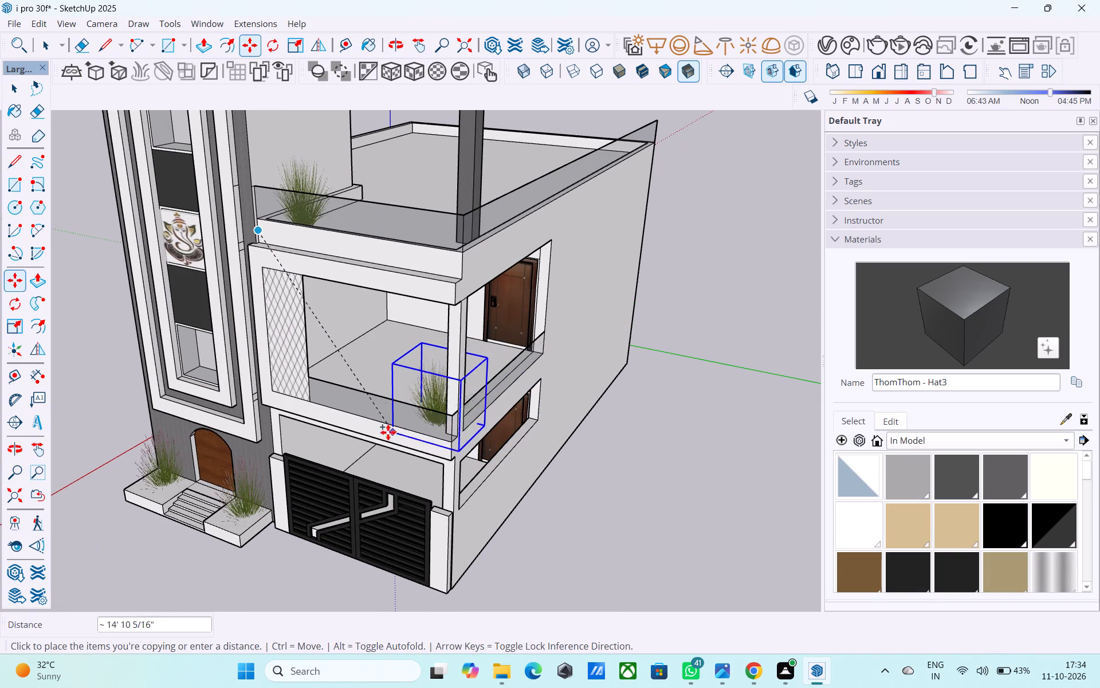
{"action": "left_click", "coordinate": [385, 422]}
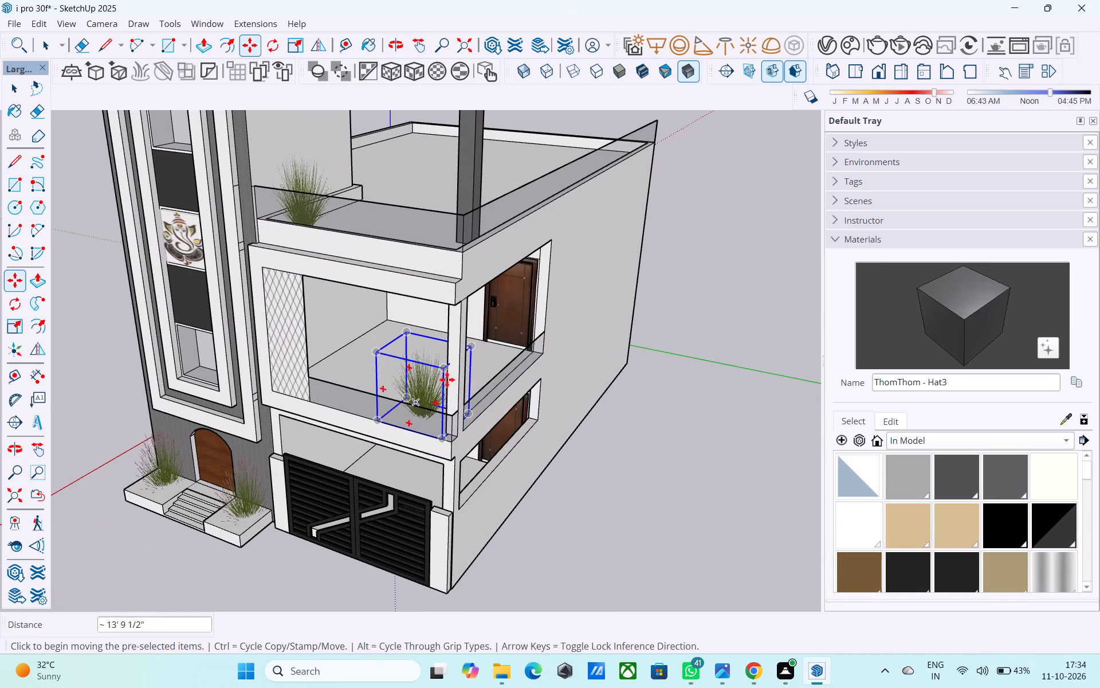
Shift the balcony grass plant about 1' 2" toward the balcony's front railing, and clear the selection.
{"action": "middle_click_drag", "start_coordinate": [365, 380], "coordinate": [214, 386]}
{"action": "middle_click_drag", "start_coordinate": [342, 372], "coordinate": [184, 368]}
{"action": "scroll", "coordinate": [292, 436], "scroll_direction": "up", "scroll_amount": 4}
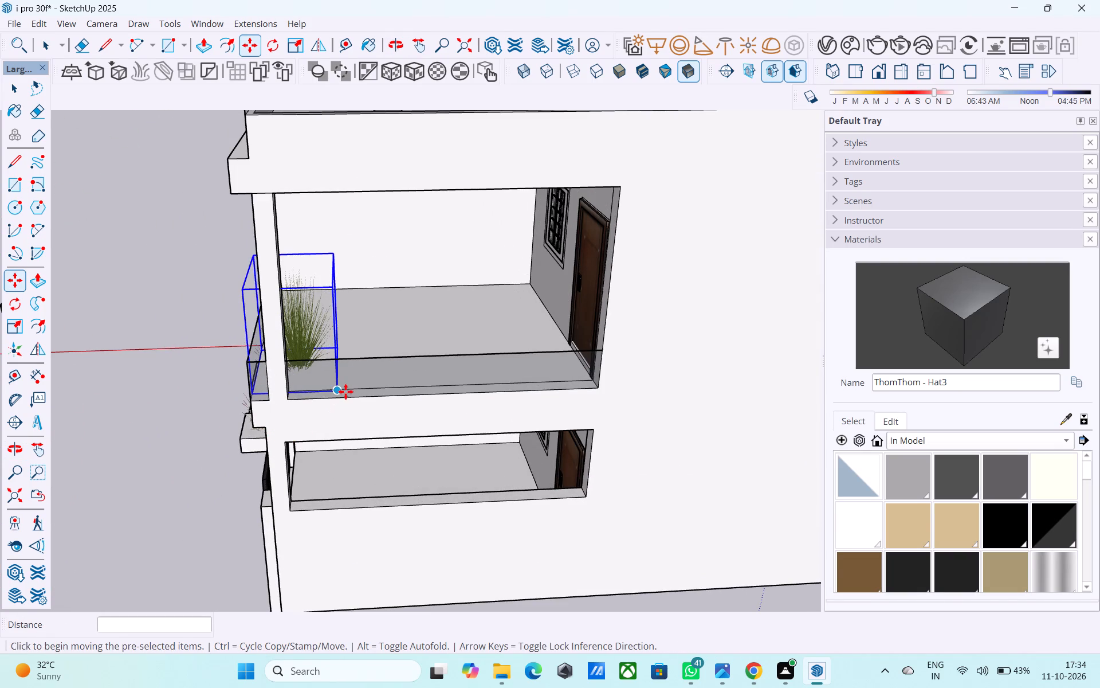
{"action": "left_click", "coordinate": [346, 390]}
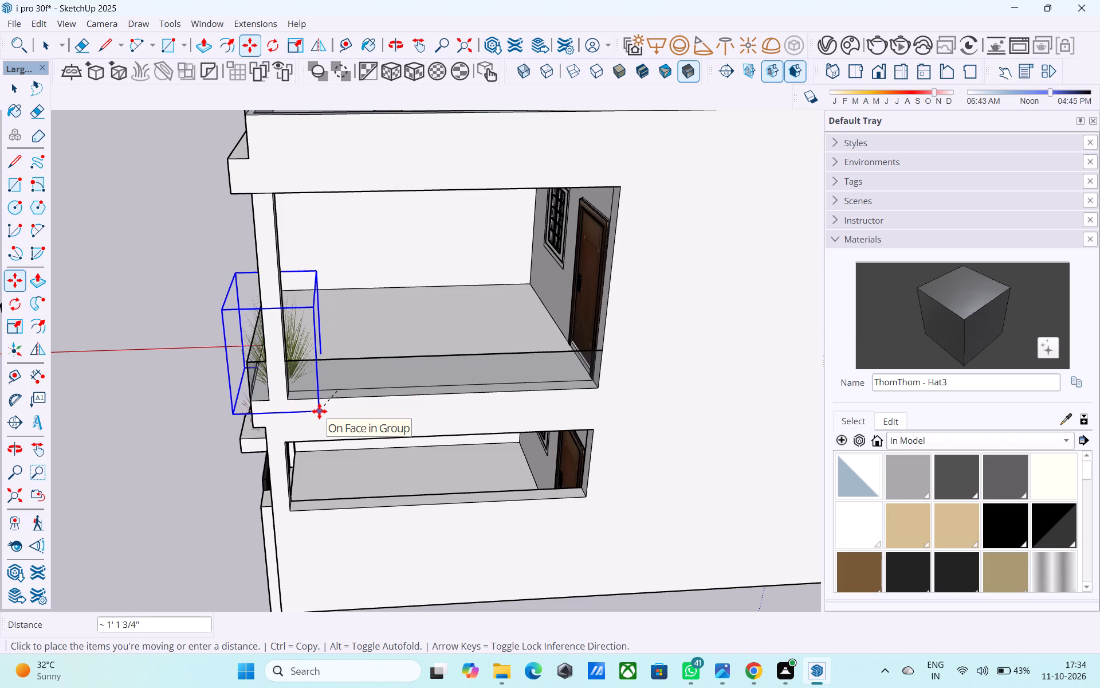
{"action": "left_click", "coordinate": [319, 411]}
{"action": "middle_click_drag", "start_coordinate": [319, 413], "coordinate": [775, 371]}
{"action": "scroll", "coordinate": [729, 353], "scroll_direction": "down", "scroll_amount": 2}
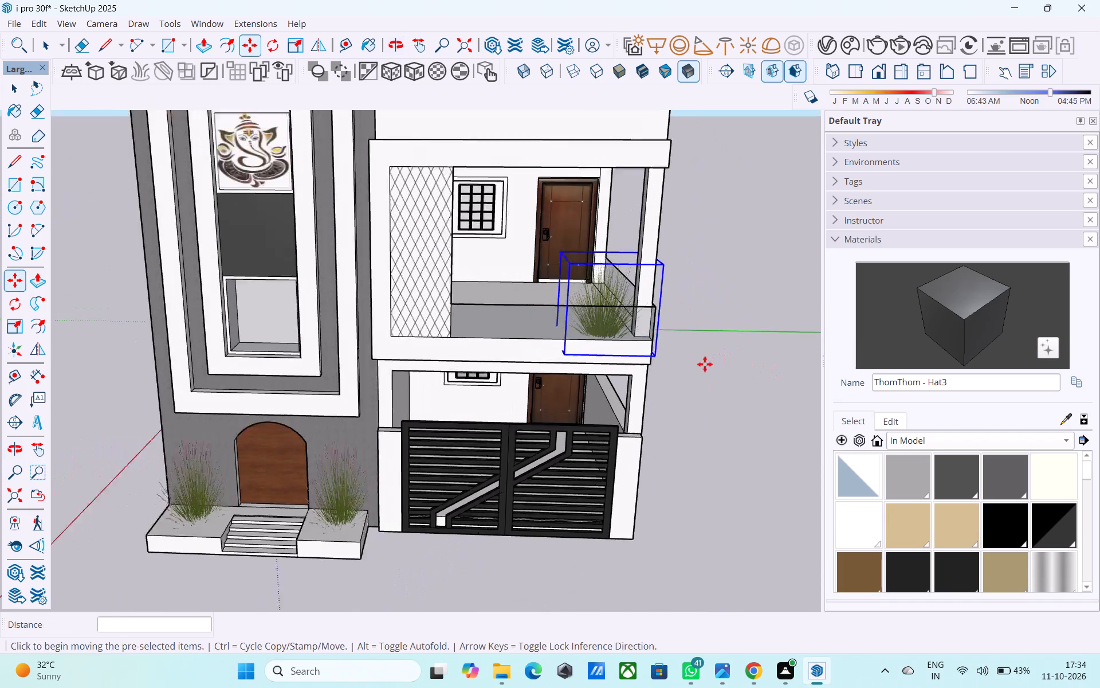
{"action": "scroll", "coordinate": [705, 364], "scroll_direction": "down", "scroll_amount": 2}
{"action": "key", "text": "space"}
{"action": "left_click", "coordinate": [718, 365]}
Examine the planted facade and the leftover objects around the house from the front and from an angle.
{"action": "middle_click_drag", "start_coordinate": [713, 366], "coordinate": [598, 389]}
{"action": "scroll", "coordinate": [598, 390], "scroll_direction": "down", "scroll_amount": 3}
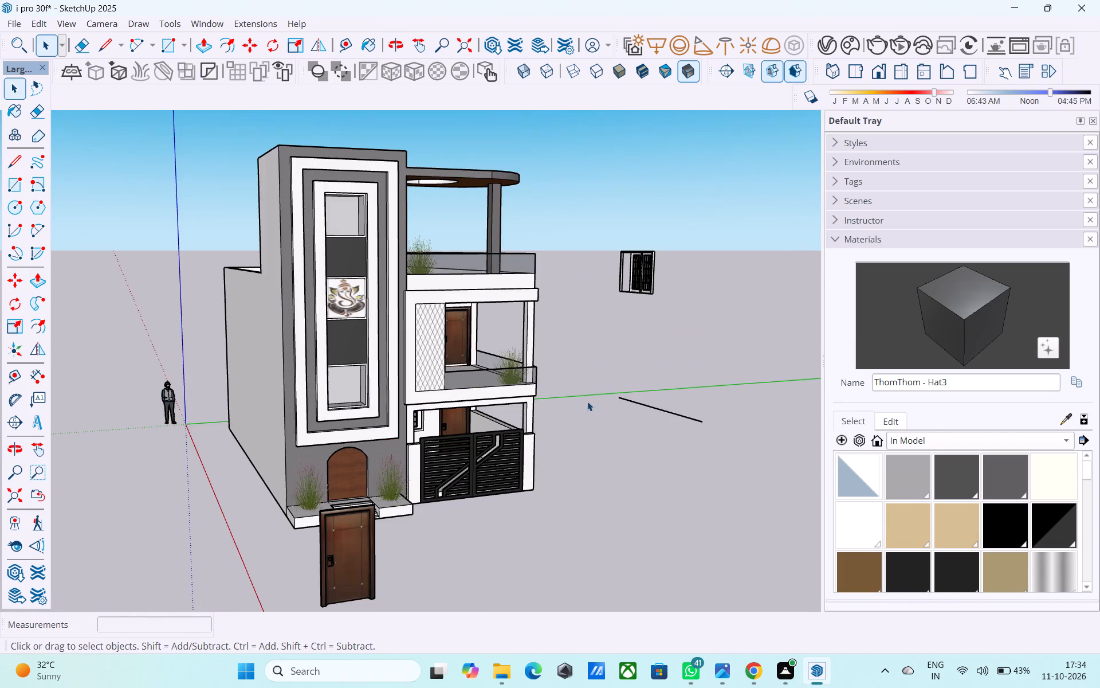
{"action": "middle_click_drag", "start_coordinate": [586, 406], "coordinate": [505, 405]}
{"action": "middle_click_drag", "start_coordinate": [504, 415], "coordinate": [492, 415]}
{"action": "scroll", "coordinate": [436, 421], "scroll_direction": "down", "scroll_amount": 2}
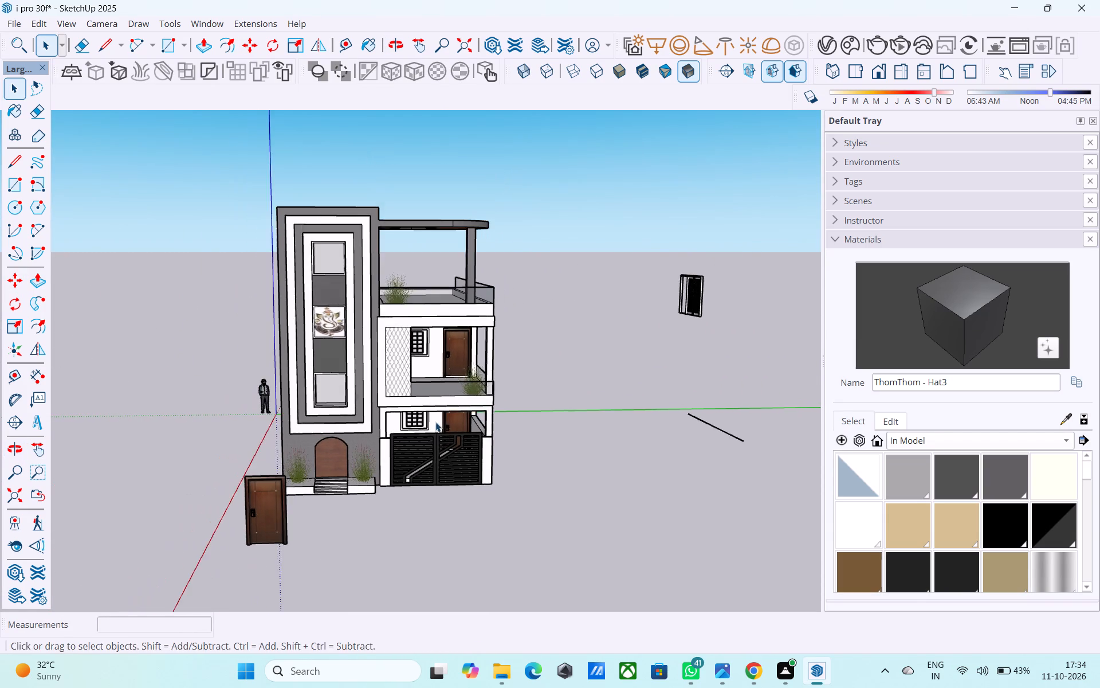
{"action": "middle_click_drag", "start_coordinate": [434, 423], "coordinate": [410, 425]}
{"action": "scroll", "coordinate": [346, 355], "scroll_direction": "up", "scroll_amount": 4}
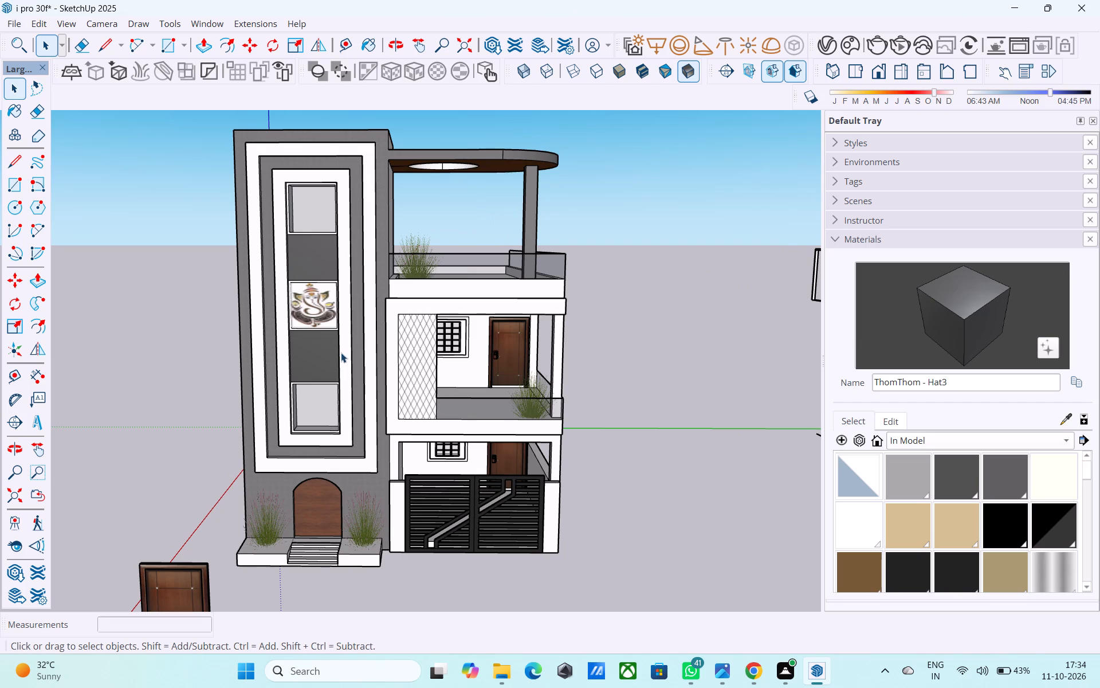
{"action": "middle_click_drag", "start_coordinate": [326, 393], "coordinate": [375, 369]}
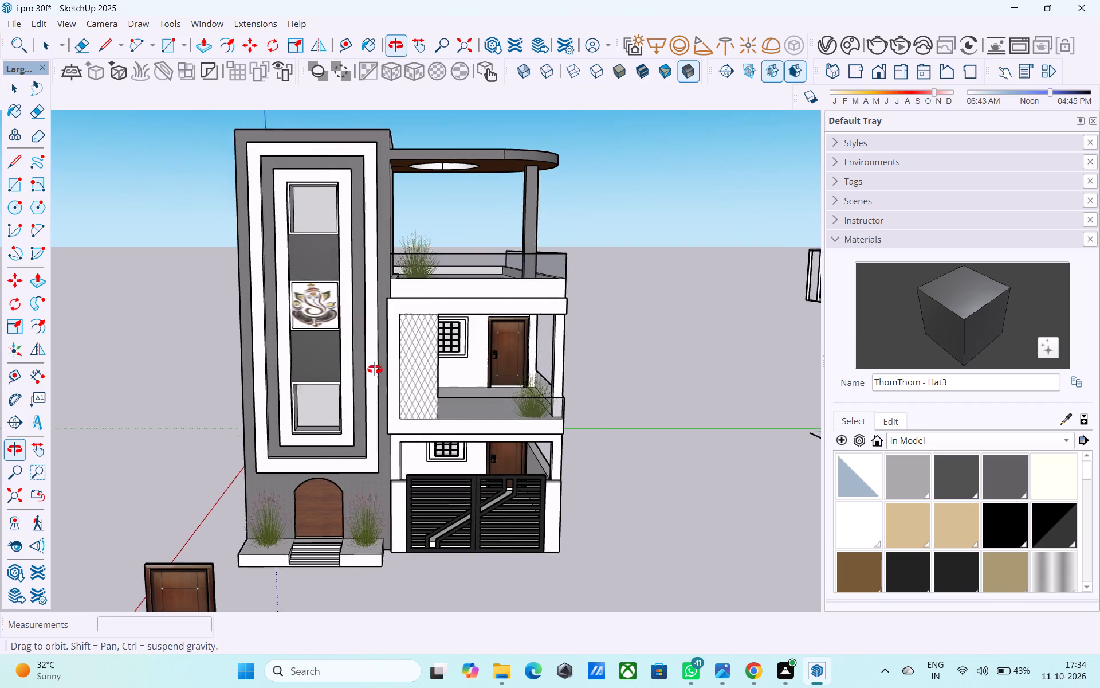
{"action": "middle_click_drag", "start_coordinate": [375, 369], "coordinate": [406, 396]}
{"action": "scroll", "coordinate": [402, 385], "scroll_direction": "down", "scroll_amount": 9}
{"action": "middle_click_drag", "start_coordinate": [363, 478], "coordinate": [273, 510]}
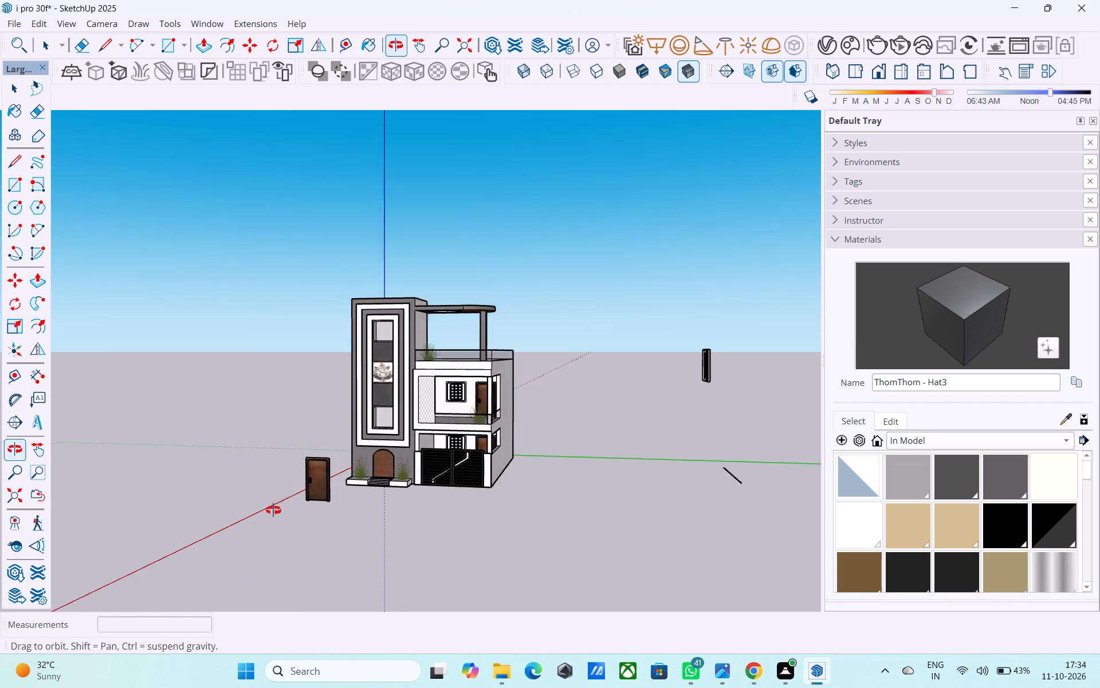
{"action": "middle_click_drag", "start_coordinate": [273, 510], "coordinate": [234, 545]}
Delete the loose door in front of the house and the stray panel and thin bar lying off to its side.
{"action": "left_click_drag", "start_coordinate": [308, 538], "coordinate": [236, 420]}
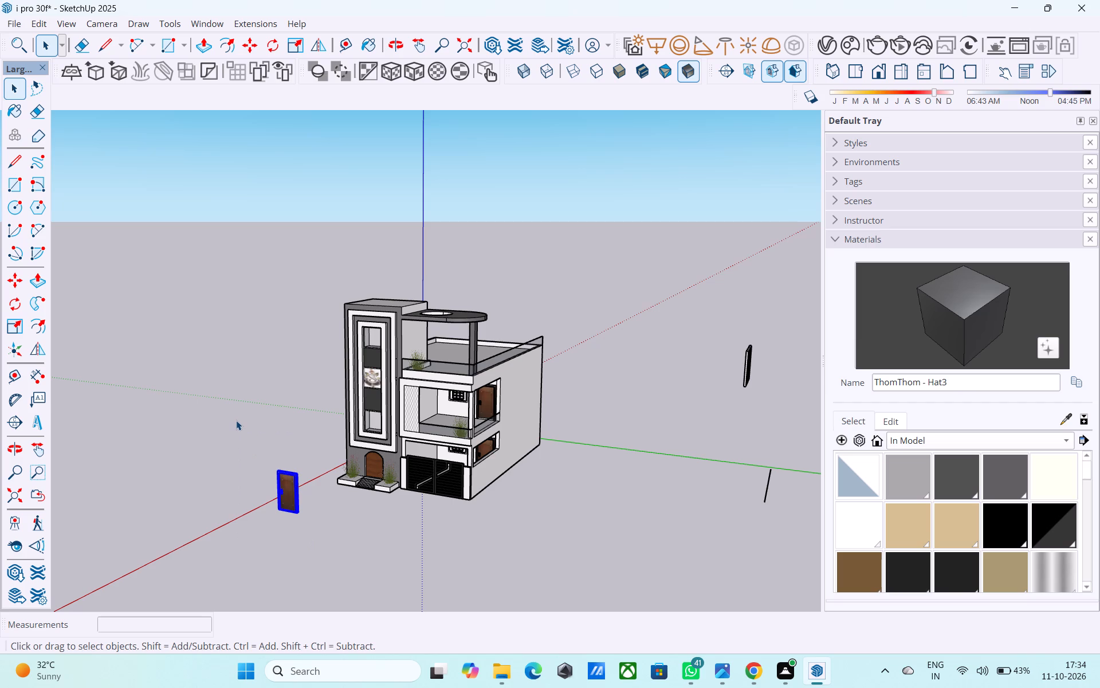
{"action": "key", "text": "Delete"}
{"action": "scroll", "coordinate": [527, 531], "scroll_direction": "down", "scroll_amount": 3}
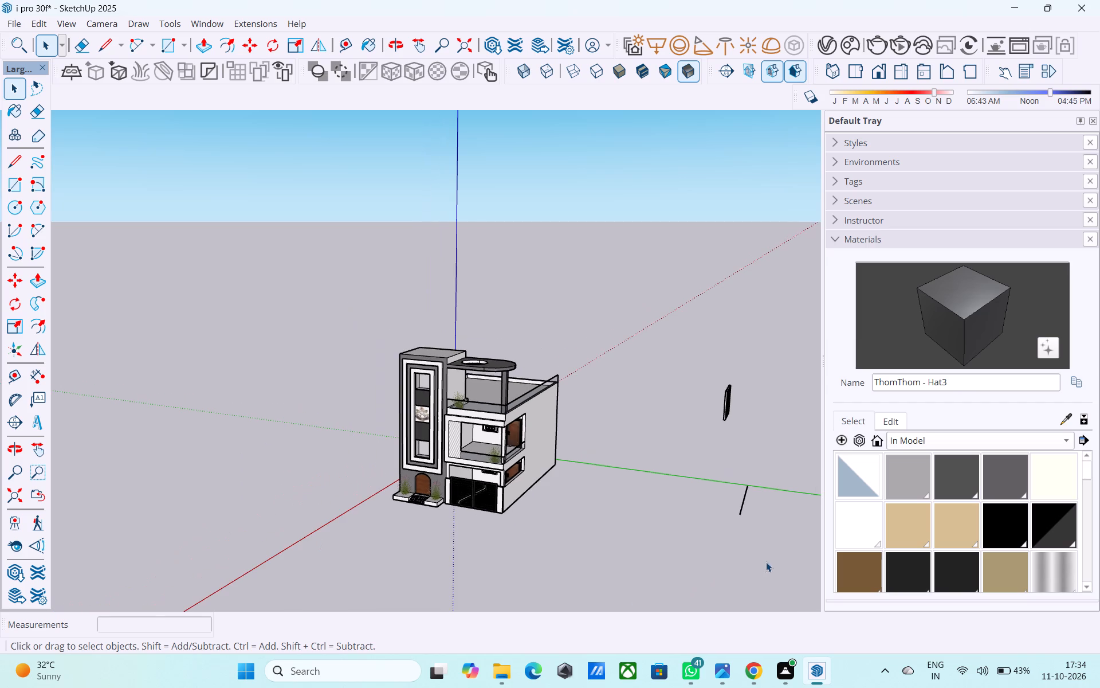
{"action": "left_click_drag", "start_coordinate": [764, 553], "coordinate": [710, 345]}
{"action": "key", "text": "Delete"}
Examine the house's facade, balcony side and tower side from several angles.
{"action": "middle_click_drag", "start_coordinate": [448, 434], "coordinate": [288, 316]}
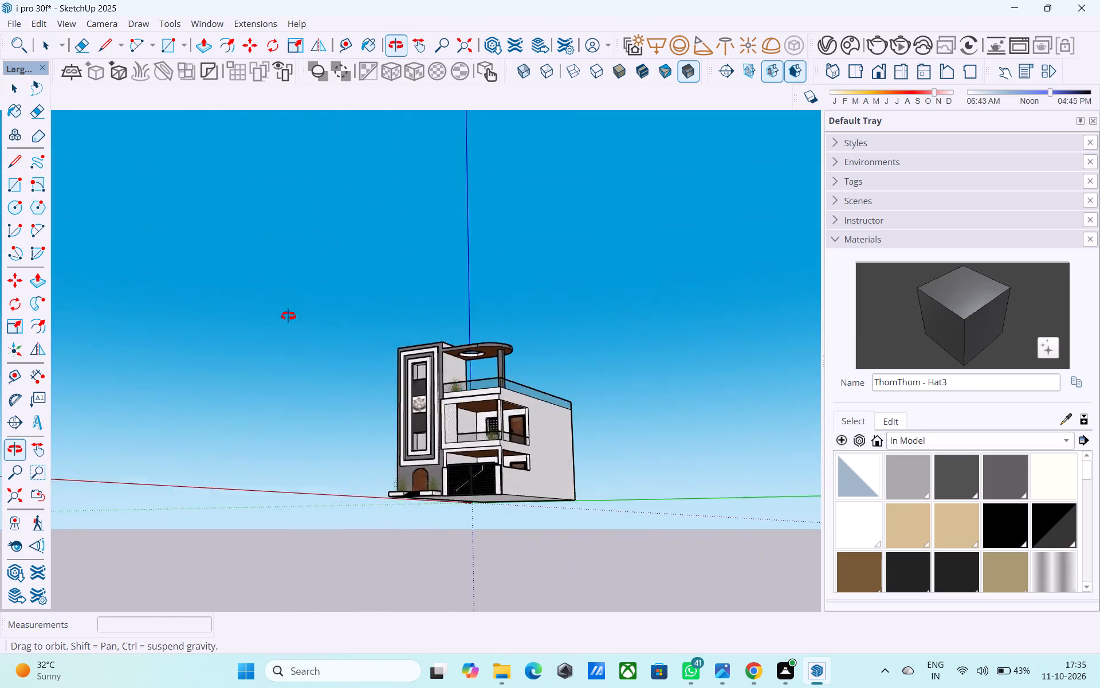
{"action": "middle_click_drag", "start_coordinate": [288, 316], "coordinate": [191, 316]}
{"action": "scroll", "coordinate": [556, 452], "scroll_direction": "up", "scroll_amount": 7}
{"action": "middle_click_drag", "start_coordinate": [473, 466], "coordinate": [870, 527]}
{"action": "middle_click_drag", "start_coordinate": [386, 476], "coordinate": [270, 476]}
{"action": "middle_click_drag", "start_coordinate": [229, 445], "coordinate": [583, 509], "text": "shift"}
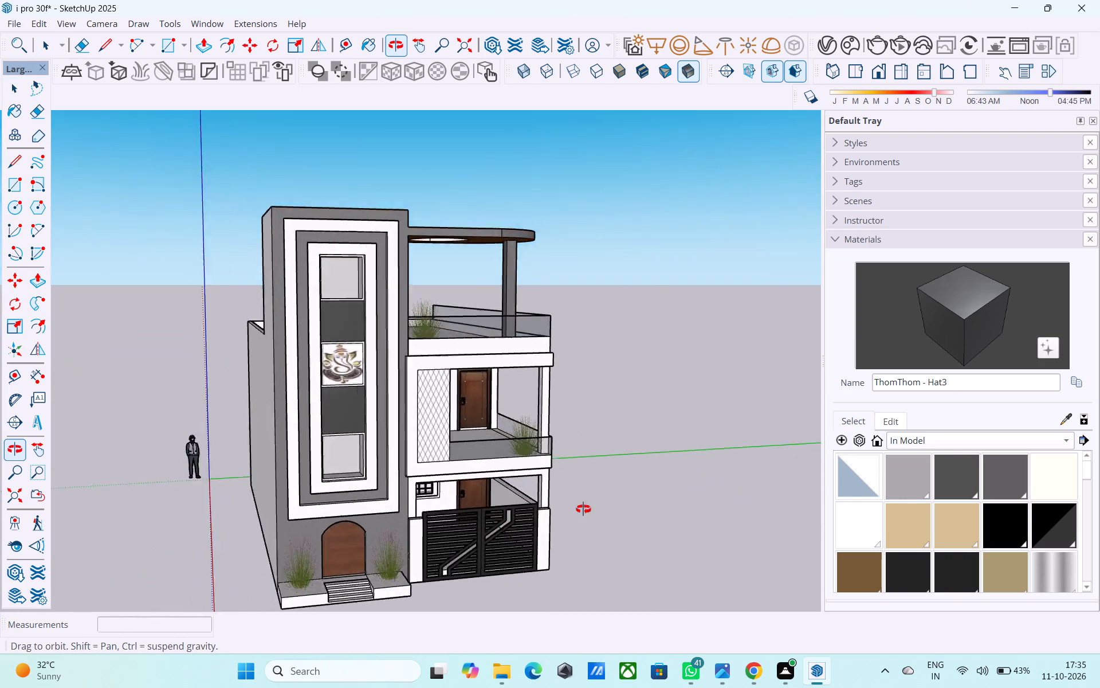
{"action": "middle_click_drag", "start_coordinate": [583, 509], "coordinate": [712, 520], "text": "shift"}
{"action": "middle_click_drag", "start_coordinate": [502, 518], "coordinate": [159, 439]}
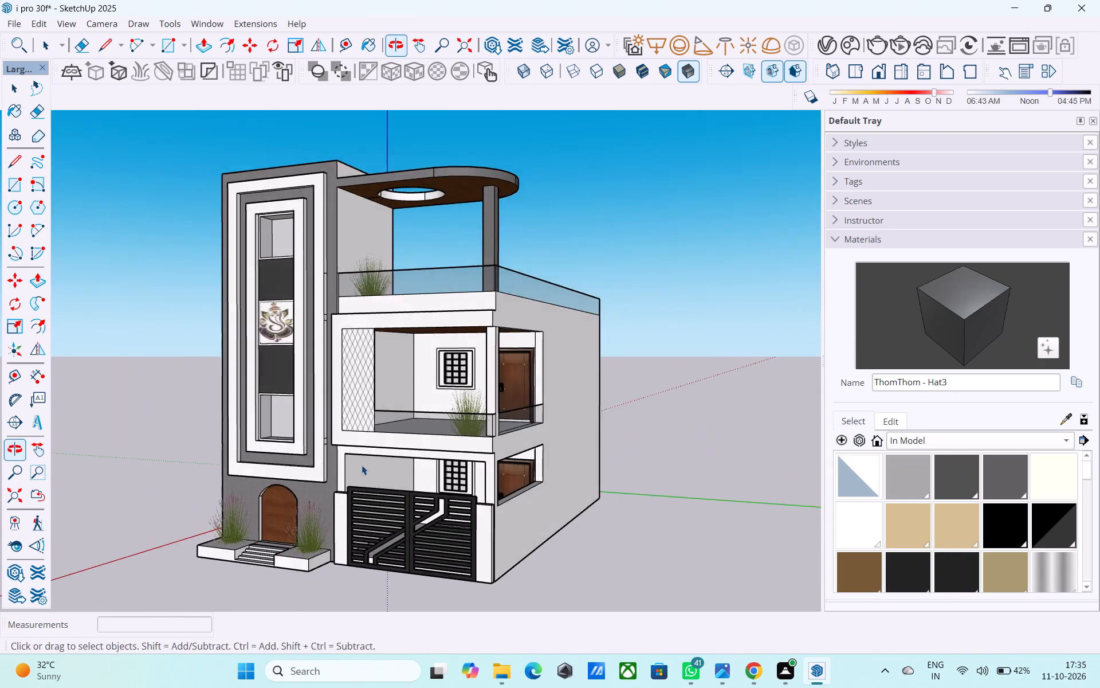
Draw 2' high upright rectangles along the roof terrace's rear edge, 26' long, and its tower-side edge, about 29' 3" long.
{"action": "middle_click_drag", "start_coordinate": [362, 465], "coordinate": [722, 467]}
{"action": "middle_click_drag", "start_coordinate": [260, 474], "coordinate": [966, 490]}
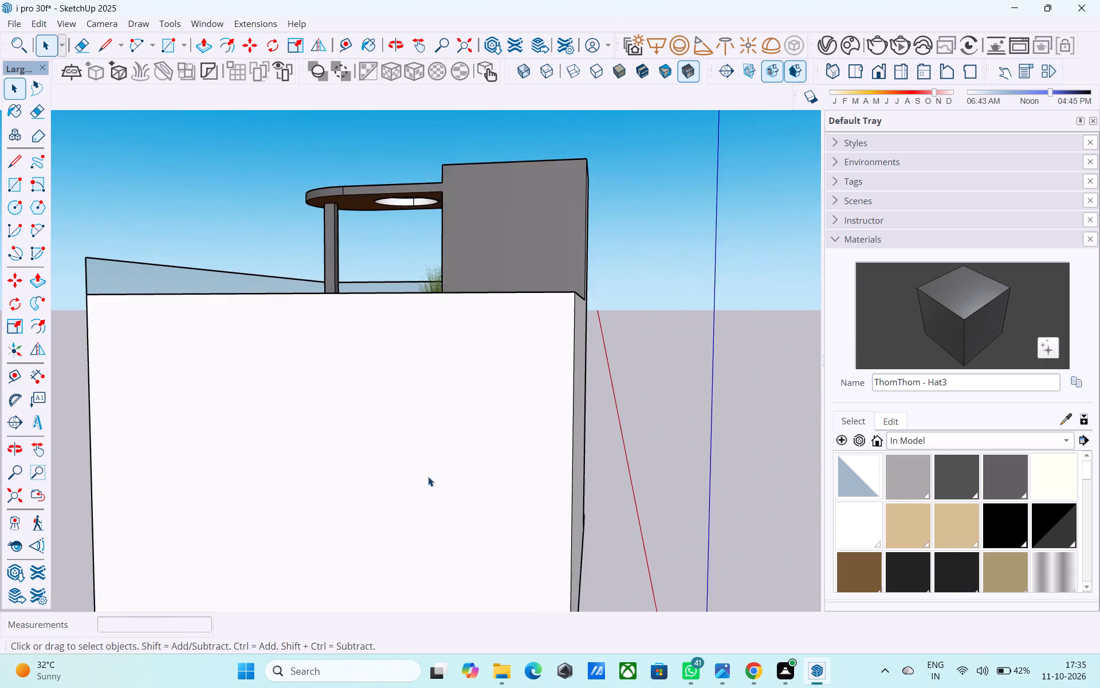
{"action": "middle_click_drag", "start_coordinate": [428, 476], "coordinate": [596, 505]}
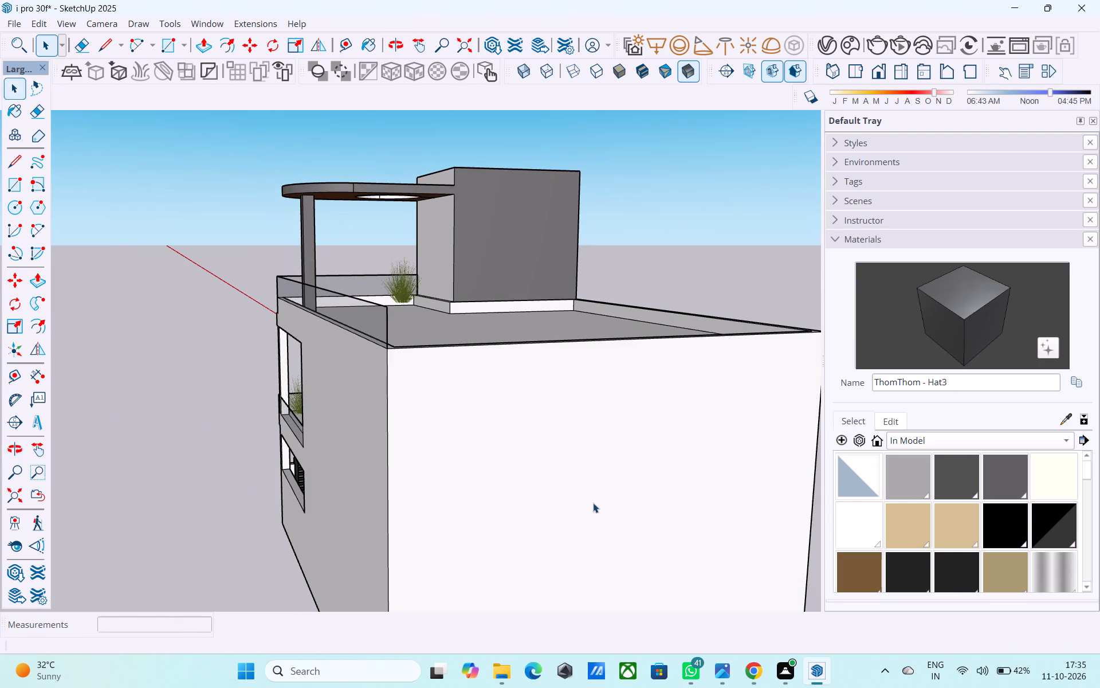
{"action": "key", "text": "r"}
{"action": "left_click", "coordinate": [385, 310]}
{"action": "scroll", "coordinate": [383, 304], "scroll_direction": "down", "scroll_amount": 4}
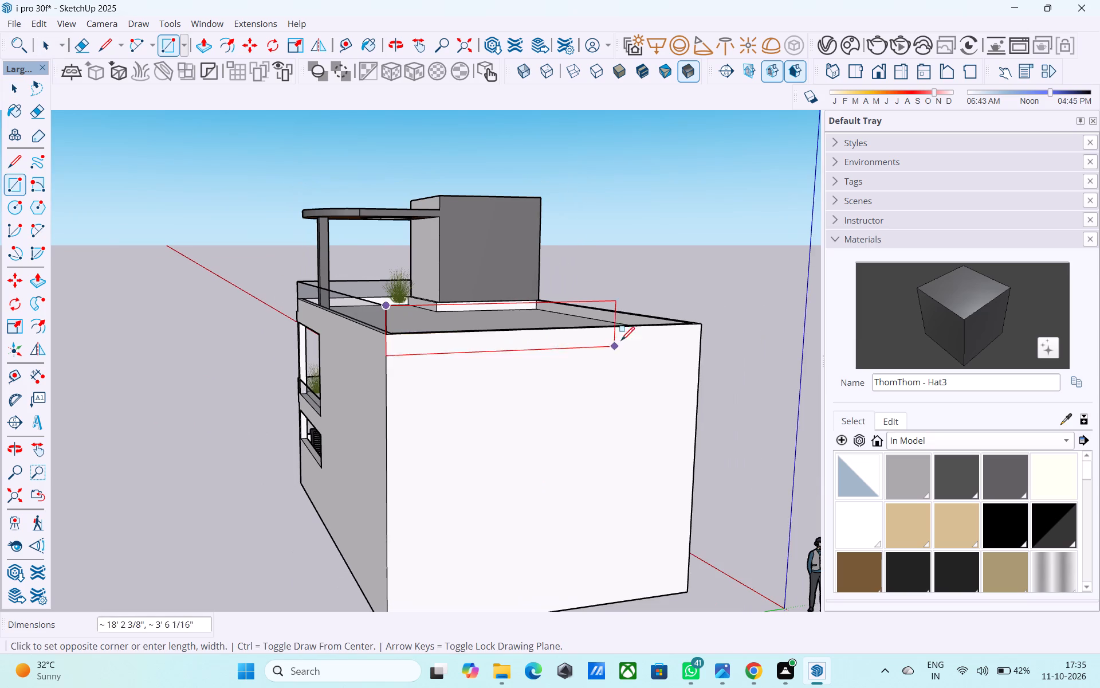
{"action": "left_click", "coordinate": [702, 327]}
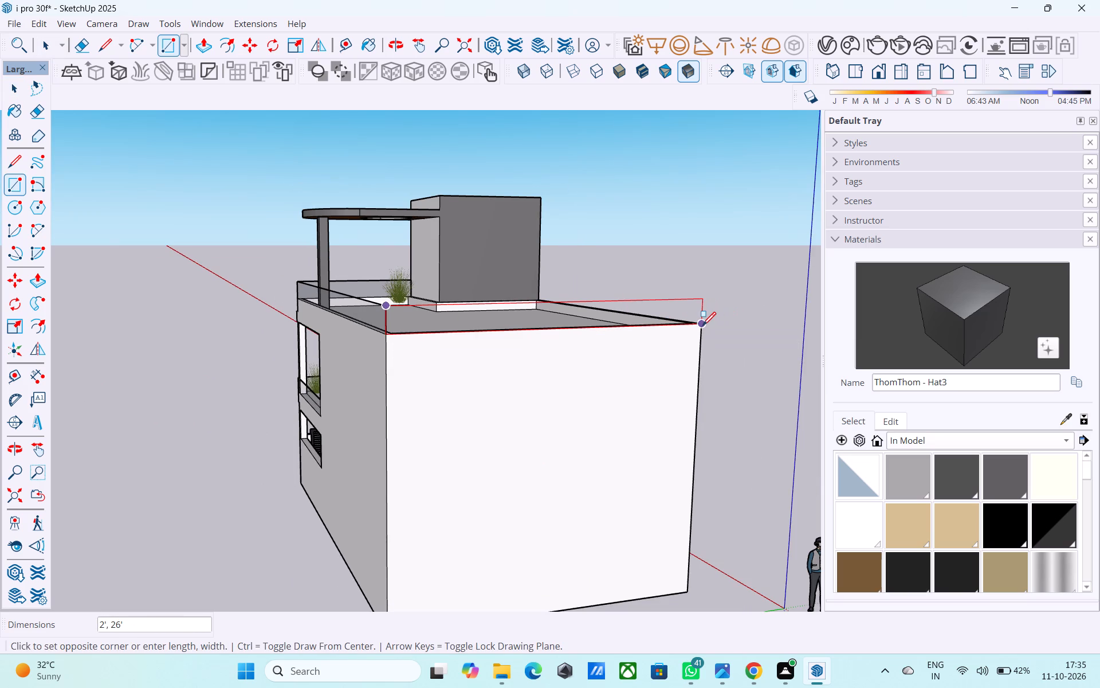
{"action": "middle_click_drag", "start_coordinate": [702, 327], "coordinate": [303, 360]}
{"action": "left_click", "coordinate": [176, 346]}
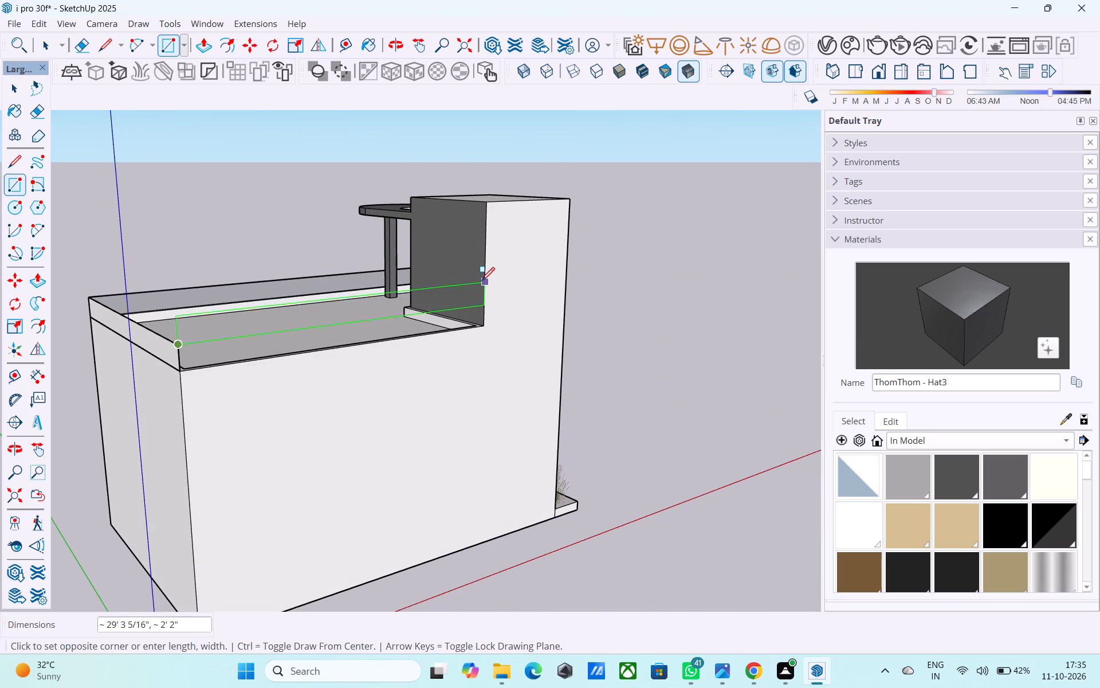
{"action": "left_click", "coordinate": [486, 320]}
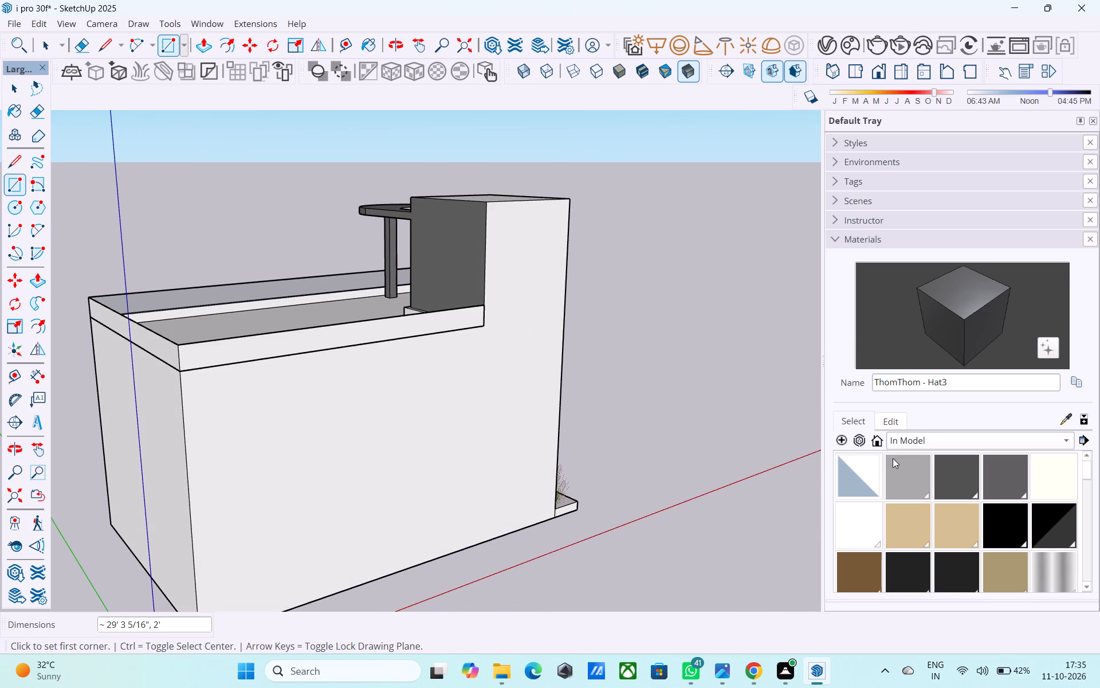
Paint the new rear and tower-side terrace parapet panels with the Glass_Basic_01 material.
{"action": "left_click", "coordinate": [897, 441]}
{"action": "left_click", "coordinate": [910, 496]}
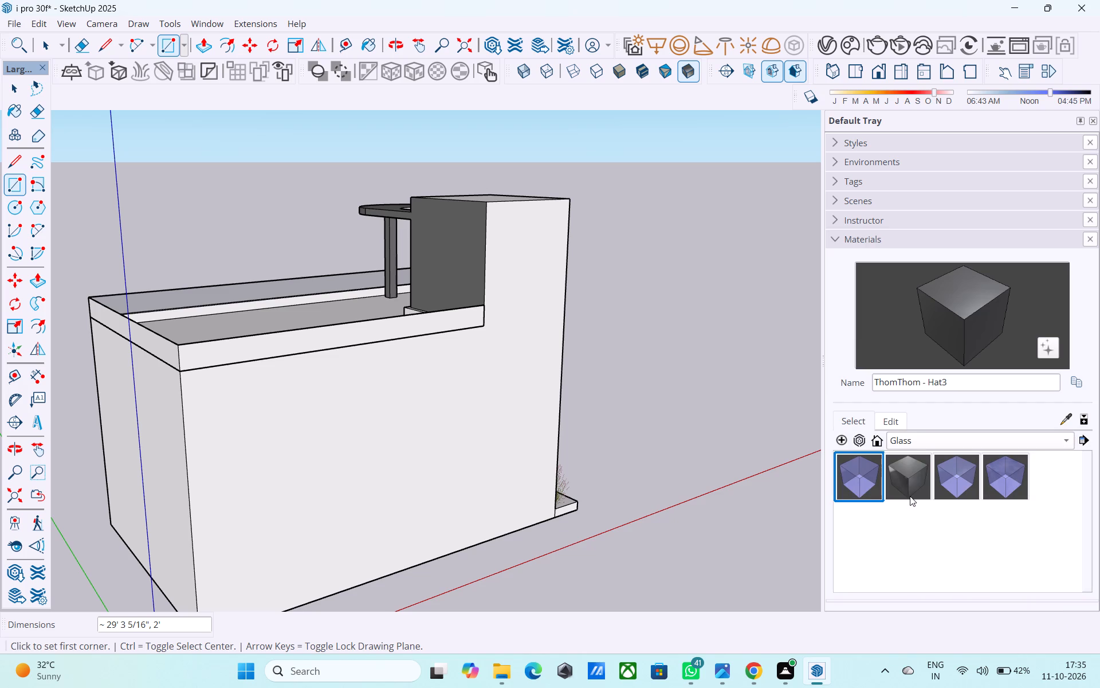
{"action": "left_click", "coordinate": [859, 476]}
{"action": "left_click", "coordinate": [319, 341]}
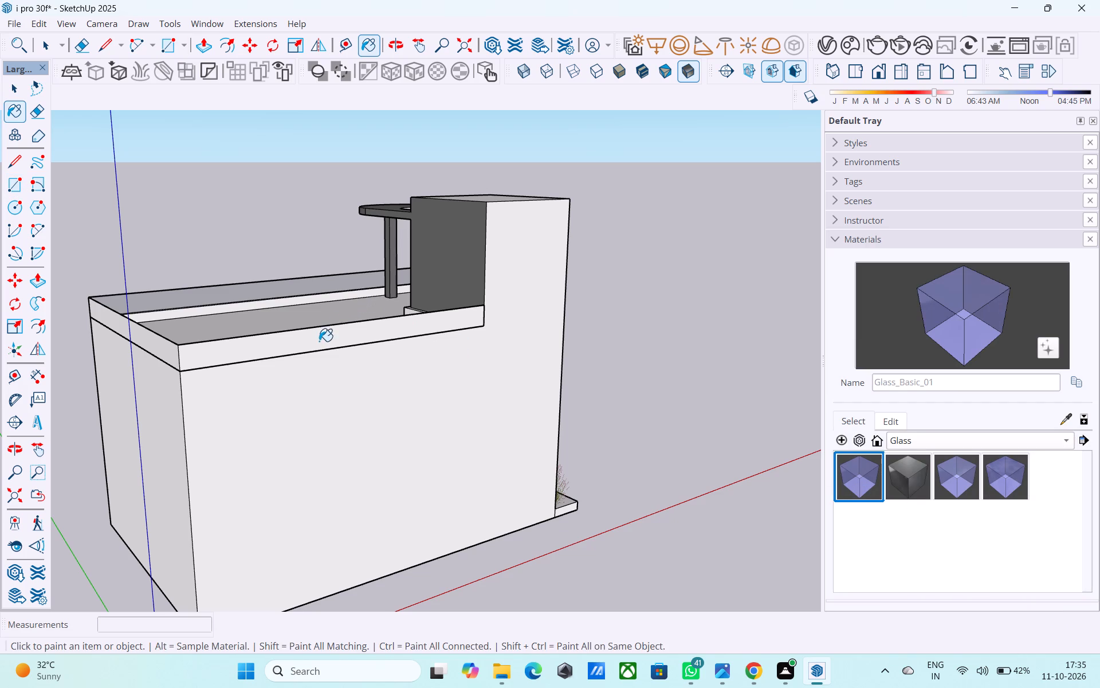
{"action": "left_click", "coordinate": [169, 351]}
Examine the glazed terrace parapet and the whole house from above, below, the sides and the front.
{"action": "middle_click_drag", "start_coordinate": [177, 355], "coordinate": [268, 455]}
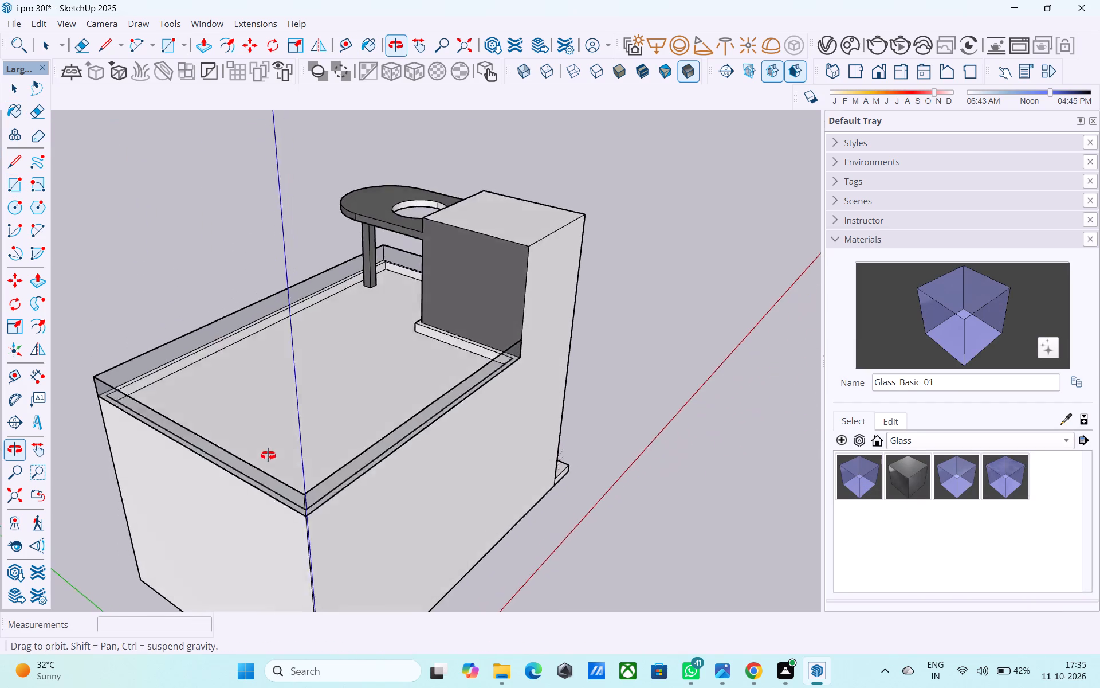
{"action": "middle_click_drag", "start_coordinate": [268, 455], "coordinate": [852, 401]}
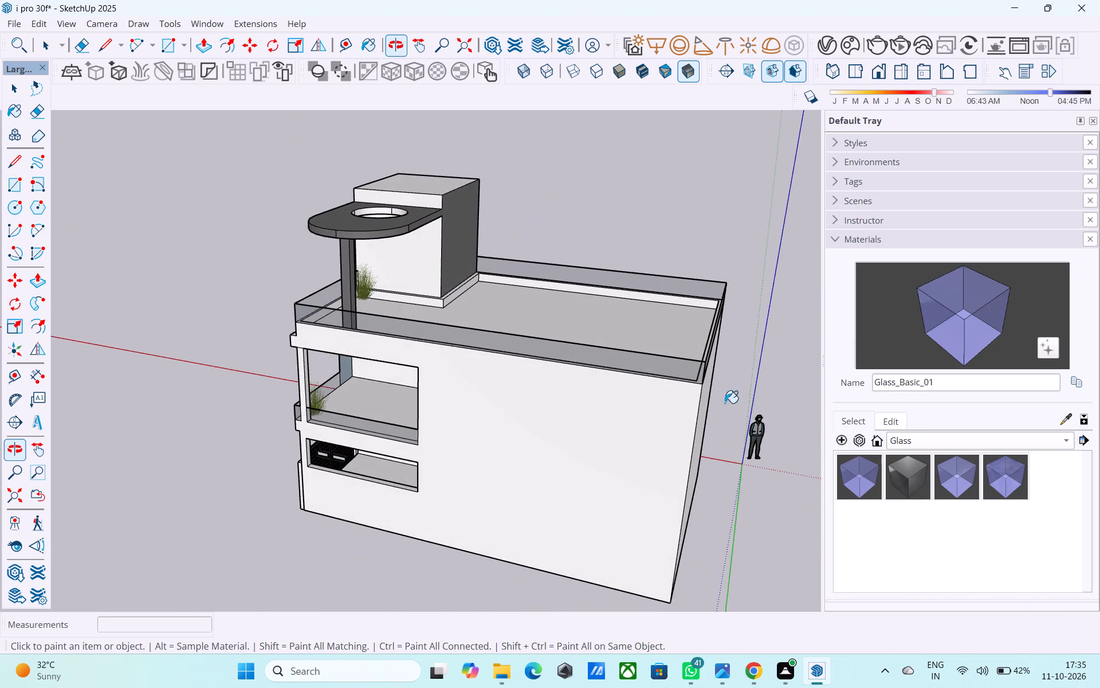
{"action": "middle_click_drag", "start_coordinate": [406, 337], "coordinate": [821, 333]}
{"action": "middle_click_drag", "start_coordinate": [356, 342], "coordinate": [745, 341]}
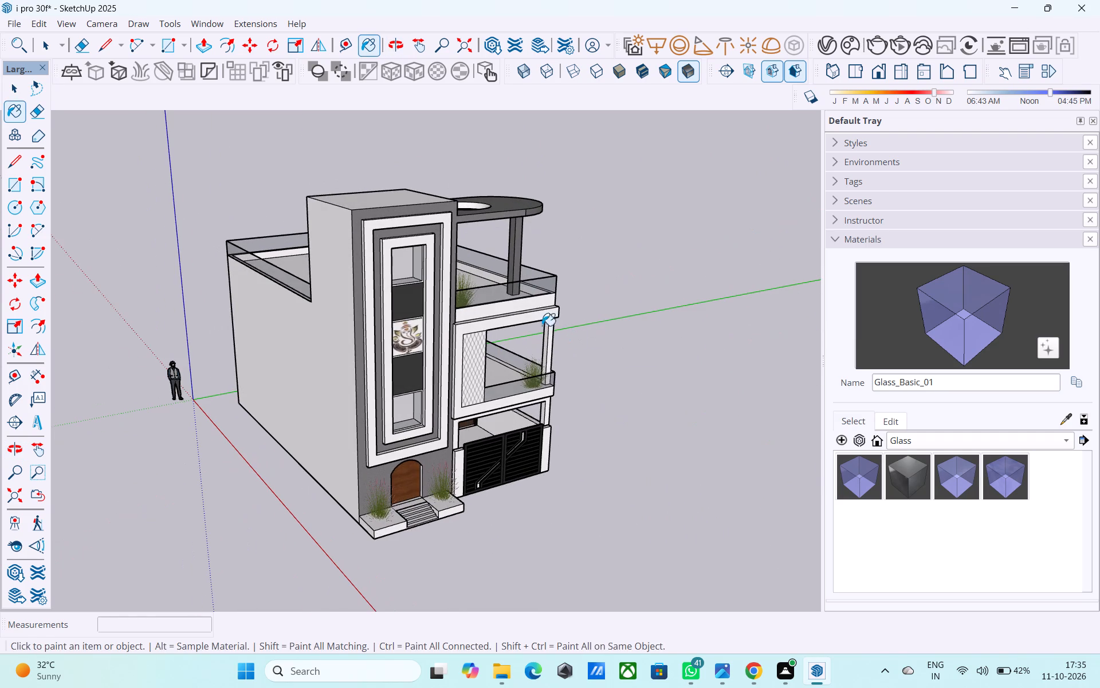
{"action": "key", "text": "space"}
{"action": "scroll", "coordinate": [417, 317], "scroll_direction": "down", "scroll_amount": 1}
{"action": "middle_click_drag", "start_coordinate": [417, 317], "coordinate": [168, 472]}
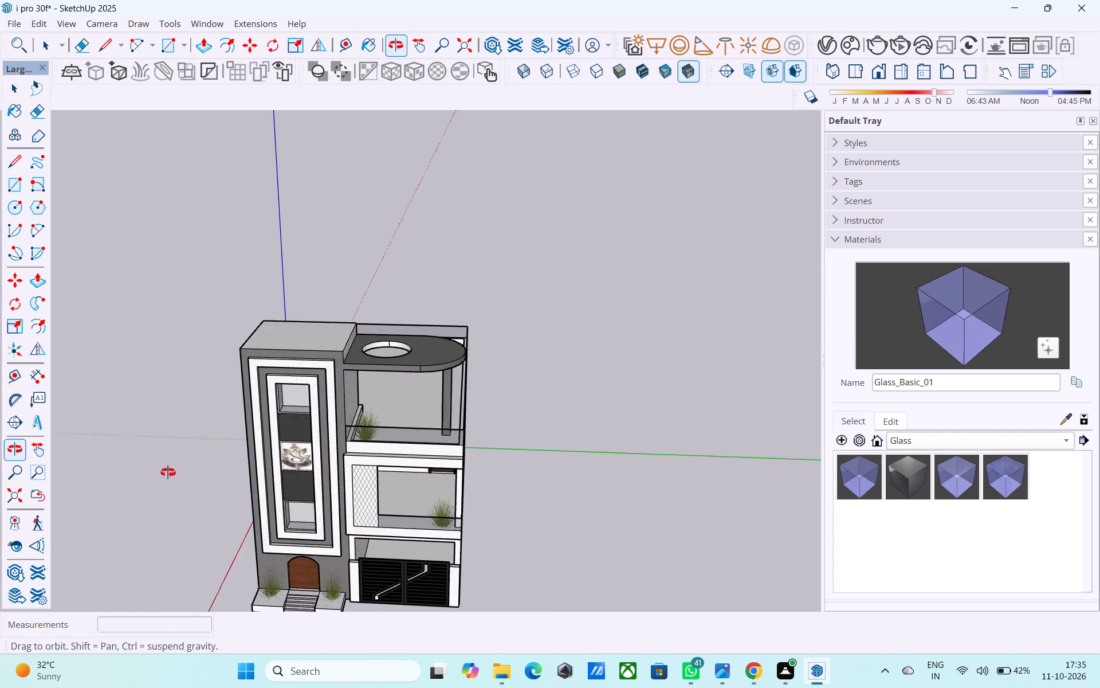
{"action": "middle_click_drag", "start_coordinate": [168, 472], "coordinate": [292, 295]}
{"action": "scroll", "coordinate": [378, 358], "scroll_direction": "up", "scroll_amount": 4}
{"action": "middle_click_drag", "start_coordinate": [401, 369], "coordinate": [386, 370]}
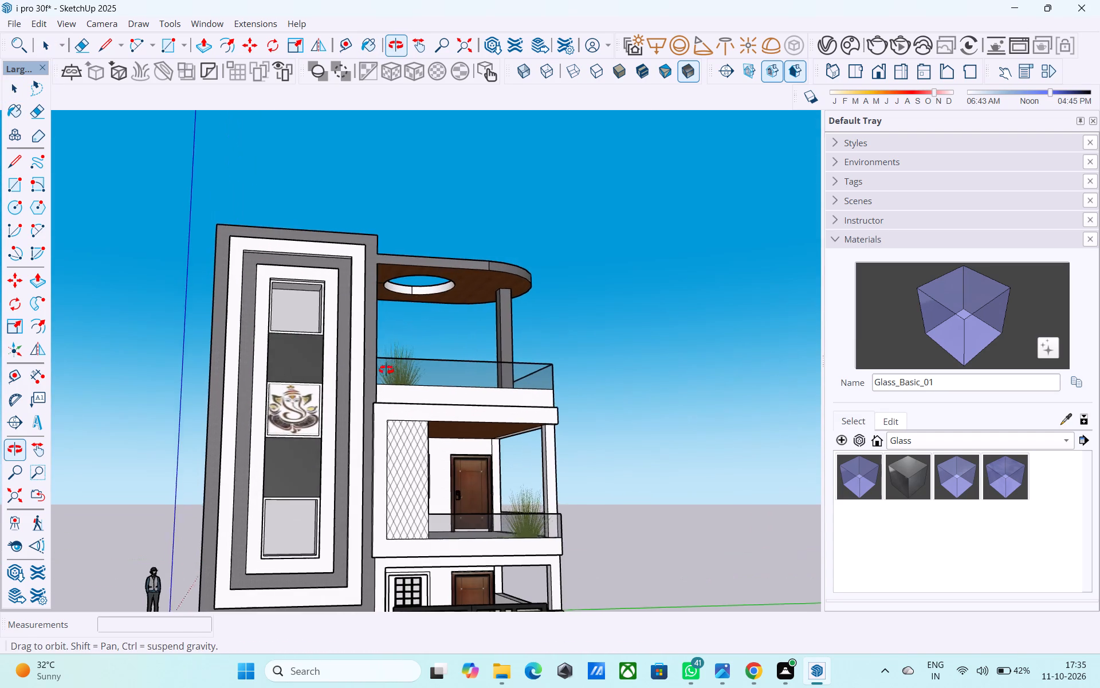
{"action": "middle_click_drag", "start_coordinate": [386, 370], "coordinate": [376, 374]}
{"action": "scroll", "coordinate": [376, 375], "scroll_direction": "down", "scroll_amount": 1}
{"action": "middle_click_drag", "start_coordinate": [374, 376], "coordinate": [392, 305]}
{"action": "scroll", "coordinate": [380, 302], "scroll_direction": "down", "scroll_amount": 1}
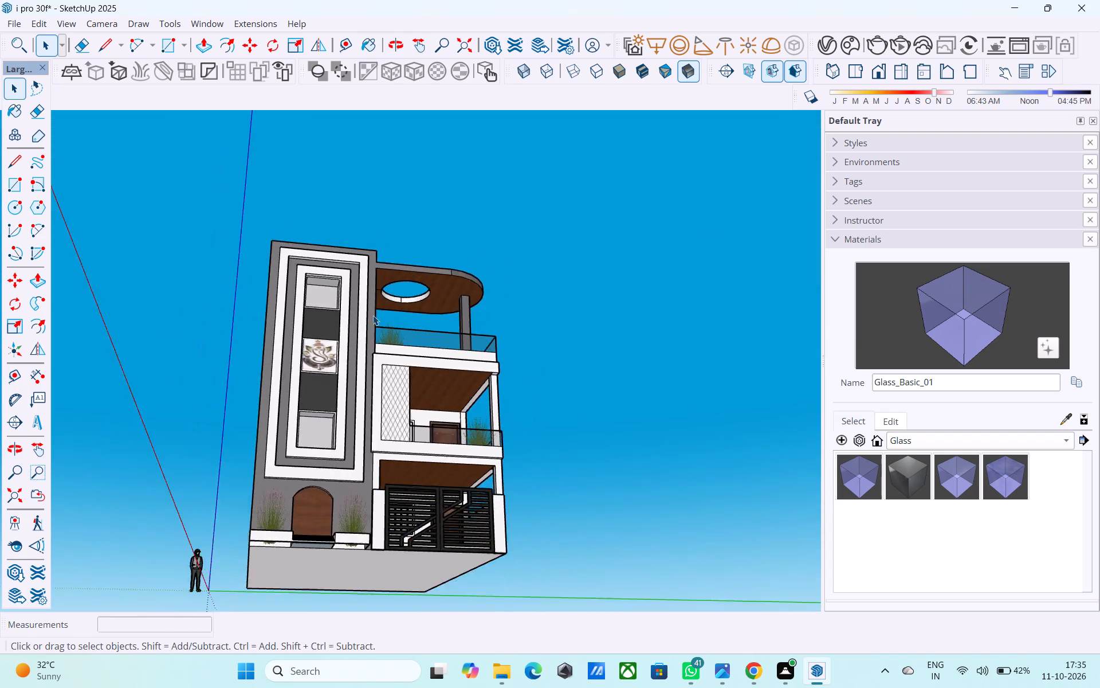
{"action": "scroll", "coordinate": [373, 315], "scroll_direction": "down", "scroll_amount": 4}
{"action": "middle_click_drag", "start_coordinate": [381, 368], "coordinate": [431, 523]}
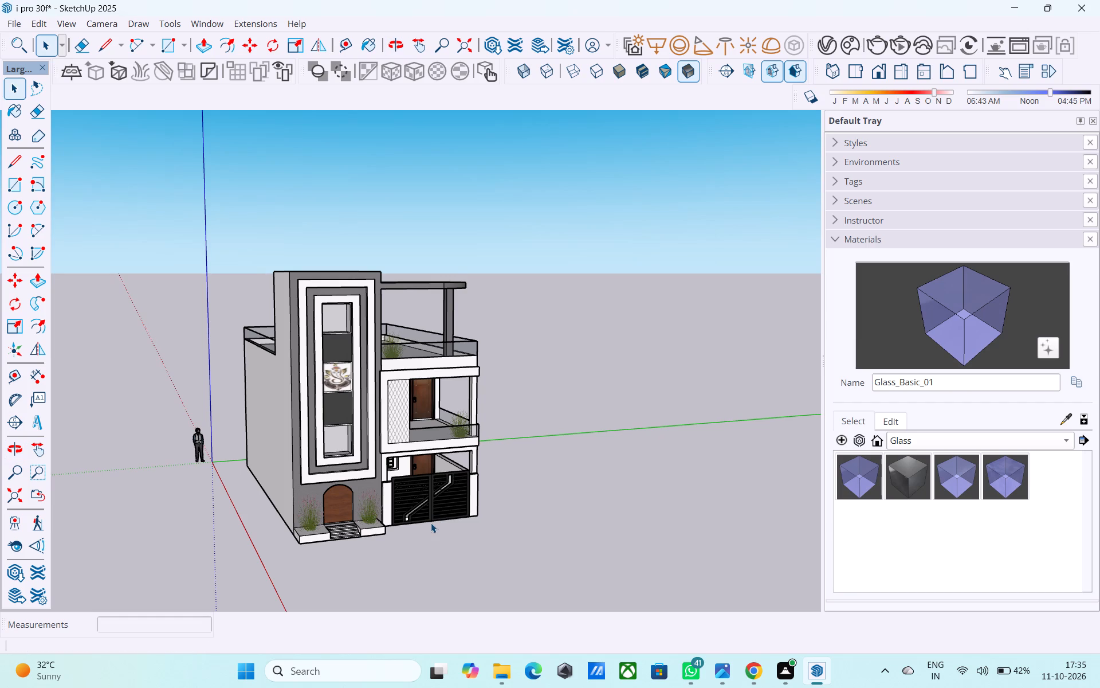
Save the model, purging its unused items.
{"action": "key", "text": "ctrl+s"}
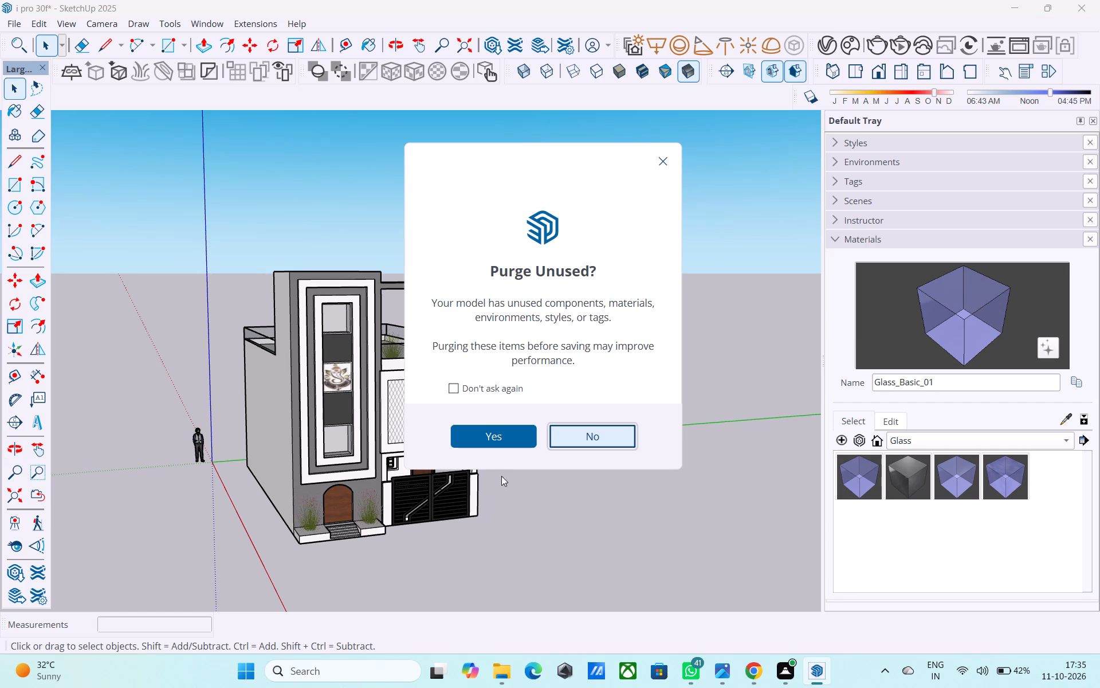
{"action": "left_click", "coordinate": [495, 440]}
Examine the finished house from the front, from the balcony side and from above, including the roof canopy.
{"action": "middle_click_drag", "start_coordinate": [514, 470], "coordinate": [281, 498]}
{"action": "scroll", "coordinate": [300, 505], "scroll_direction": "up", "scroll_amount": 1}
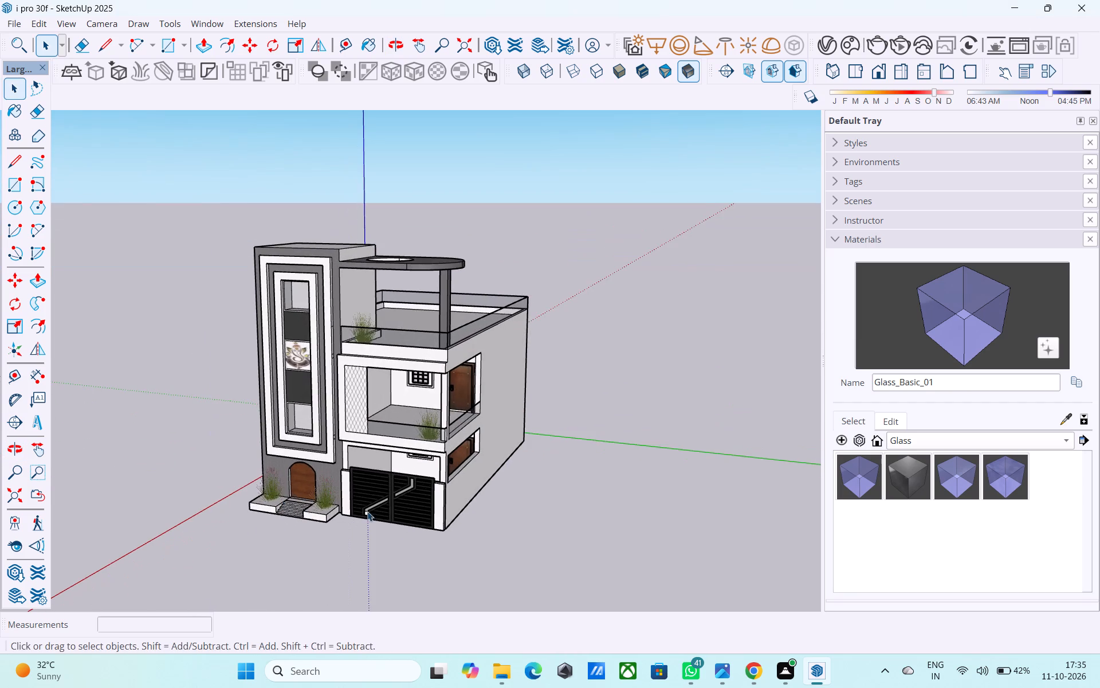
{"action": "middle_click_drag", "start_coordinate": [442, 475], "coordinate": [448, 449]}
{"action": "scroll", "coordinate": [448, 449], "scroll_direction": "up", "scroll_amount": 2}
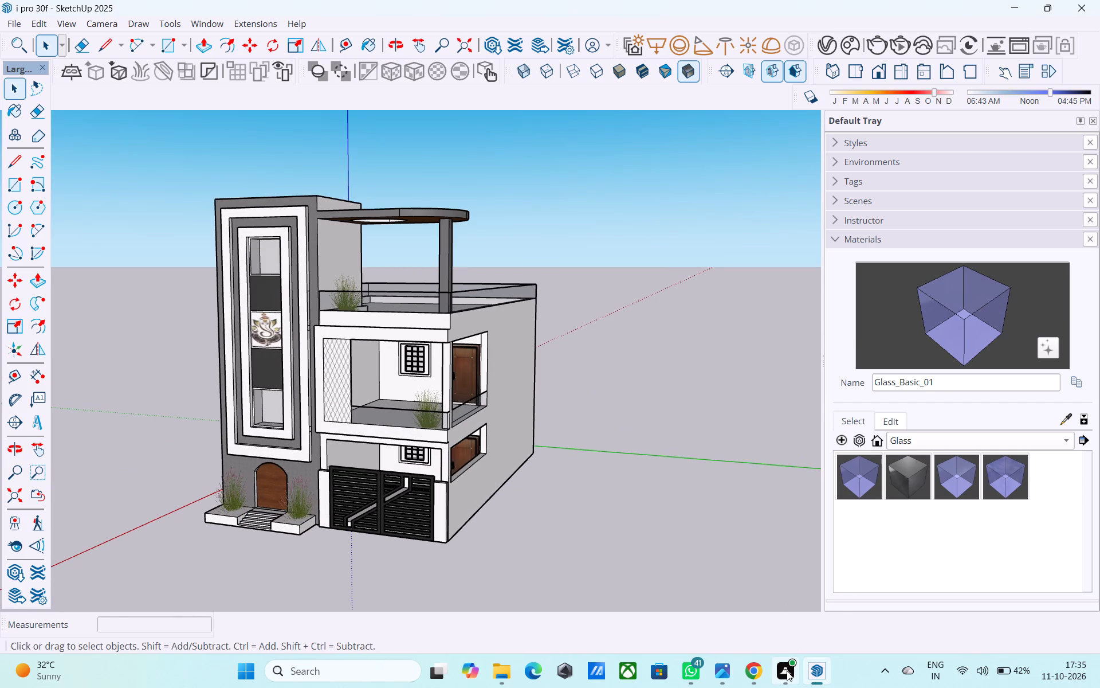
{"action": "scroll", "coordinate": [381, 415], "scroll_direction": "down", "scroll_amount": 2}
{"action": "middle_click_drag", "start_coordinate": [381, 414], "coordinate": [433, 394]}
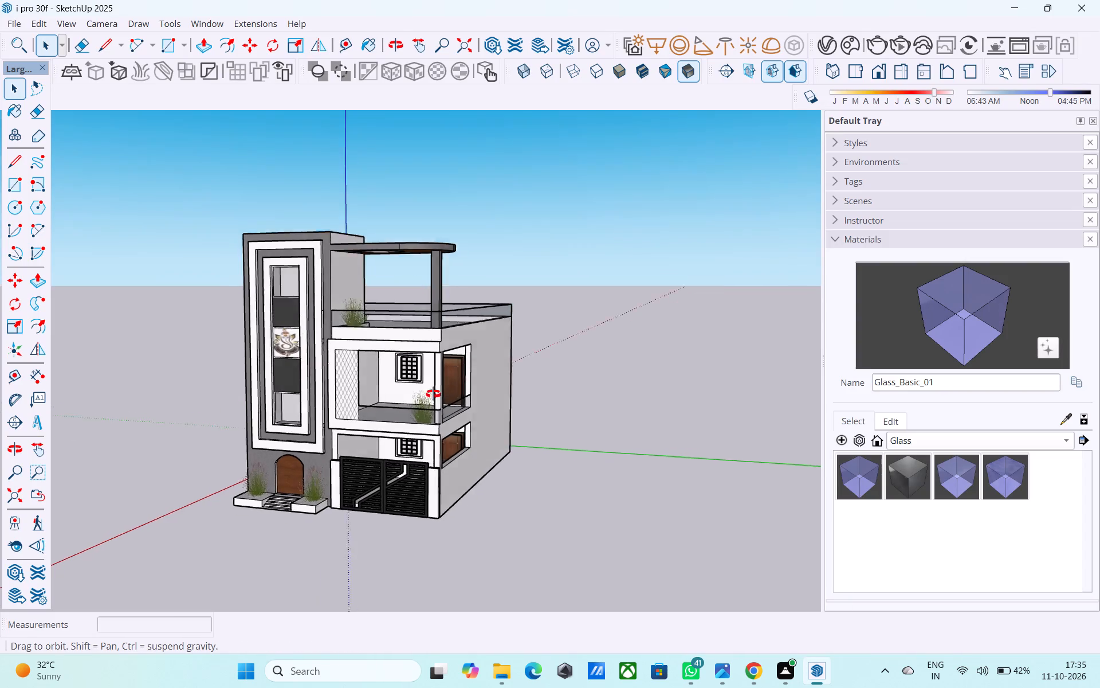
{"action": "middle_click_drag", "start_coordinate": [433, 394], "coordinate": [480, 386]}
{"action": "middle_click_drag", "start_coordinate": [431, 401], "coordinate": [378, 404]}
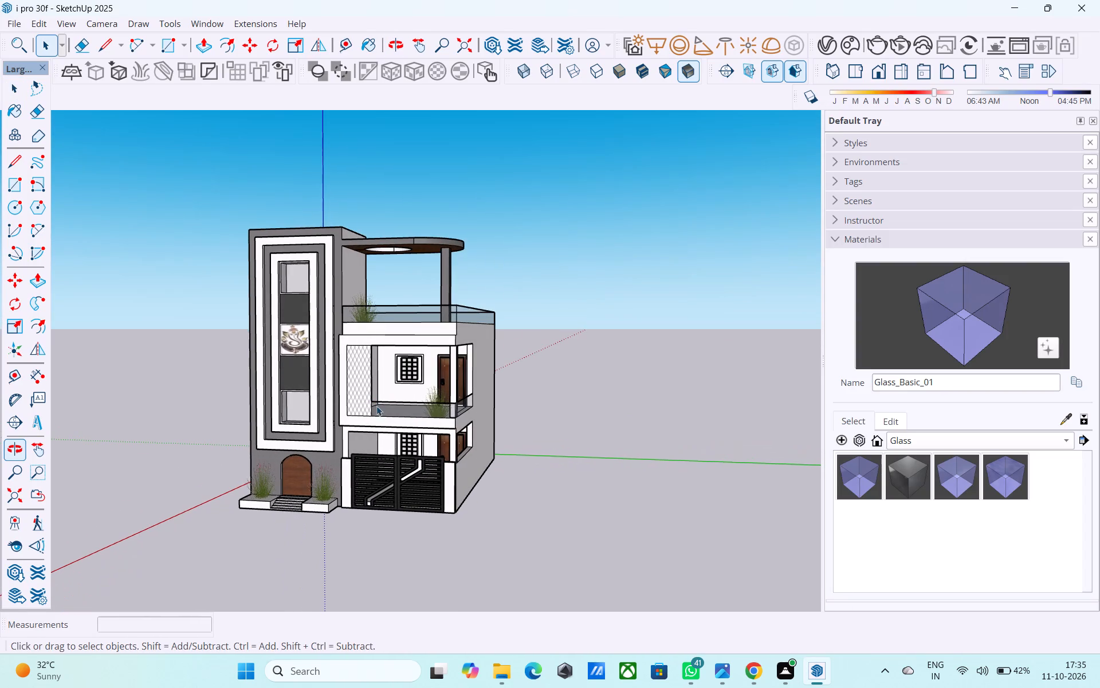
{"action": "middle_click_drag", "start_coordinate": [273, 418], "coordinate": [303, 413]}
{"action": "scroll", "coordinate": [303, 414], "scroll_direction": "up", "scroll_amount": 2}
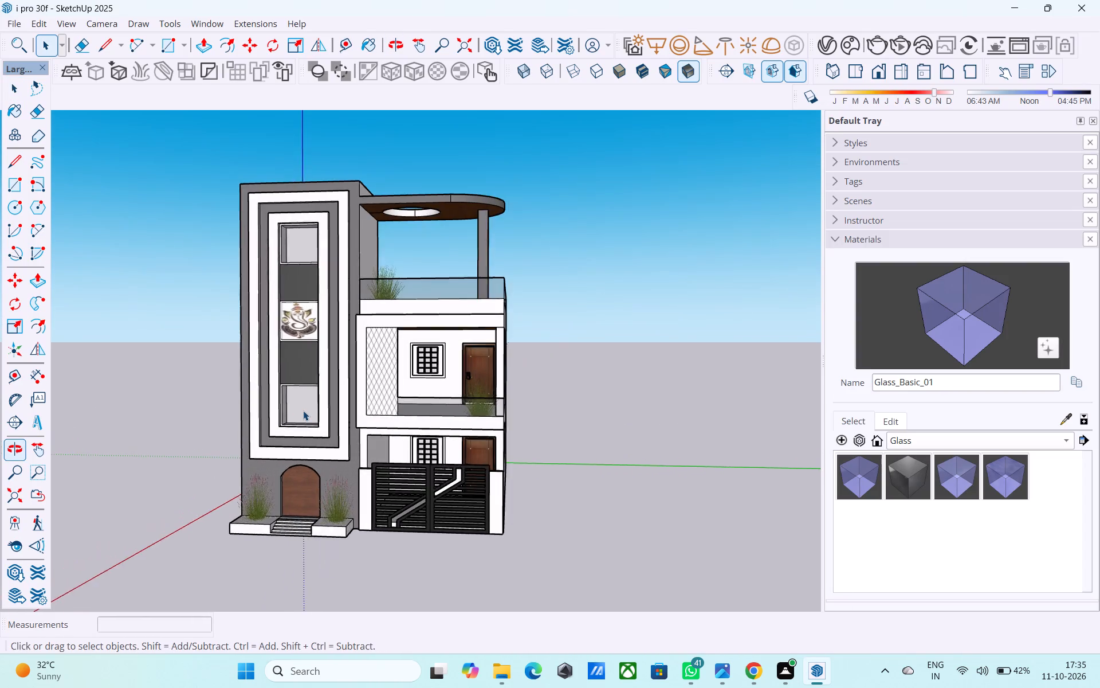
{"action": "scroll", "coordinate": [303, 411], "scroll_direction": "up", "scroll_amount": 6}
{"action": "scroll", "coordinate": [303, 411], "scroll_direction": "down", "scroll_amount": 5}
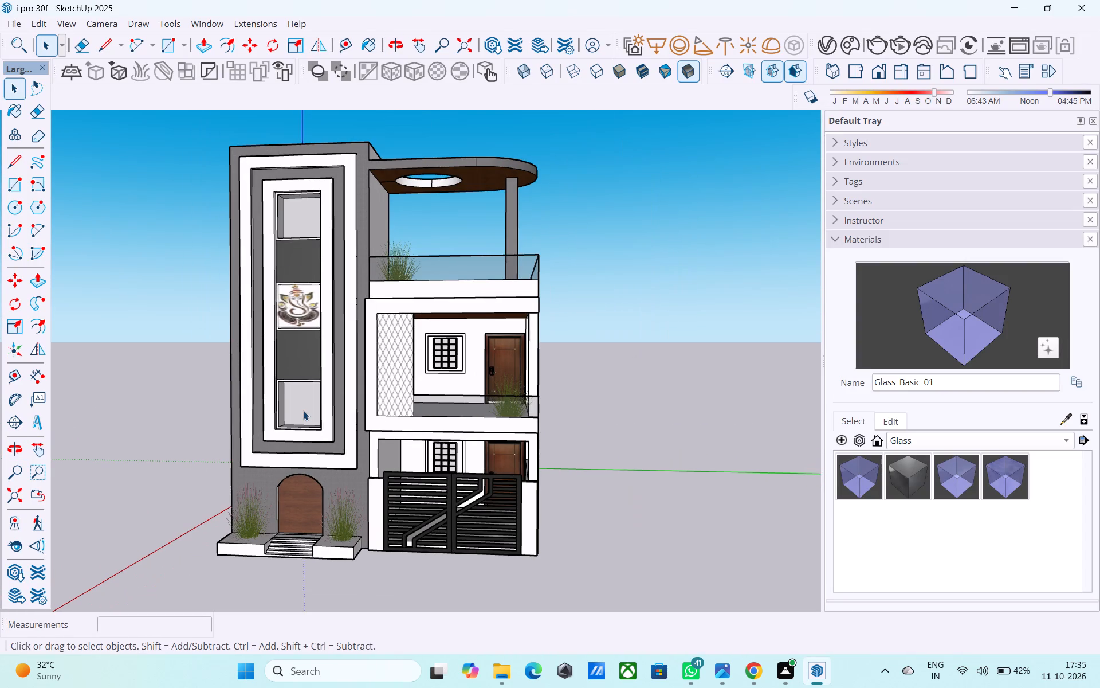
{"action": "middle_click_drag", "start_coordinate": [303, 411], "coordinate": [302, 423]}
{"action": "scroll", "coordinate": [302, 423], "scroll_direction": "down", "scroll_amount": 1}
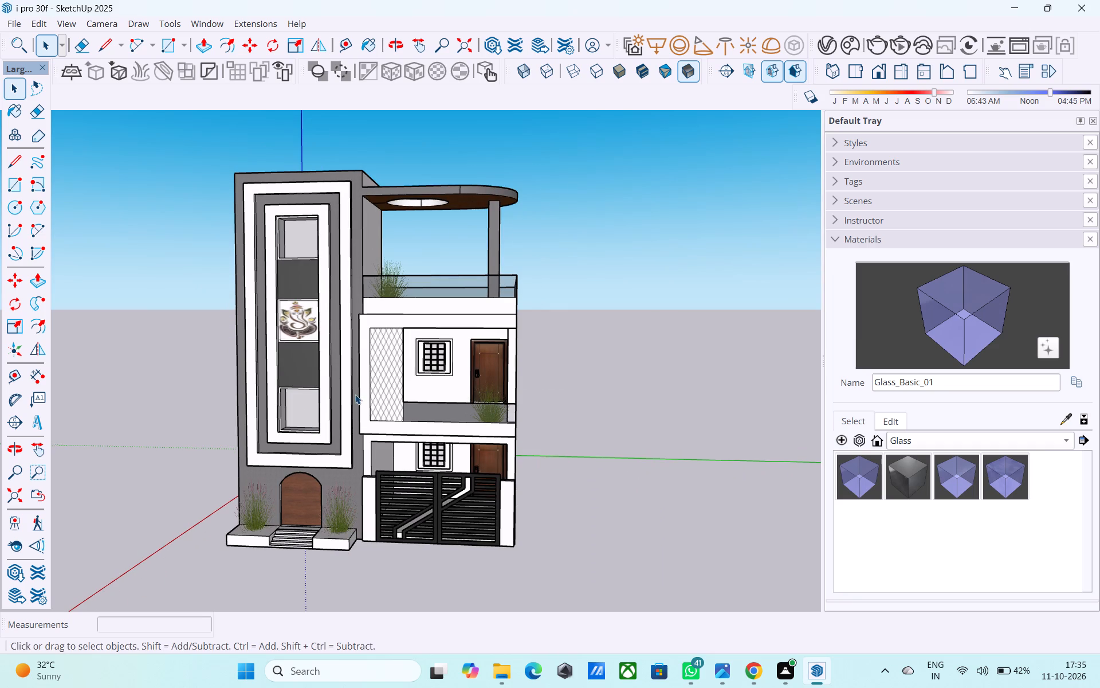
{"action": "middle_click_drag", "start_coordinate": [355, 394], "coordinate": [212, 423]}
{"action": "middle_click_drag", "start_coordinate": [255, 357], "coordinate": [266, 493]}
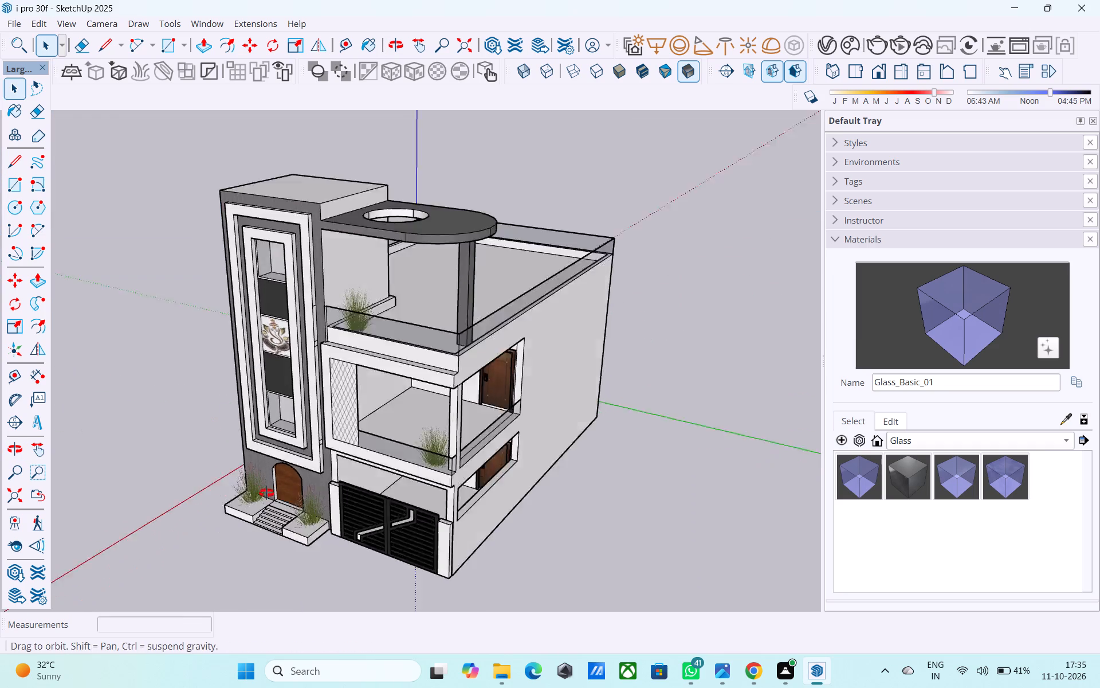
{"action": "middle_click_drag", "start_coordinate": [266, 493], "coordinate": [283, 544]}
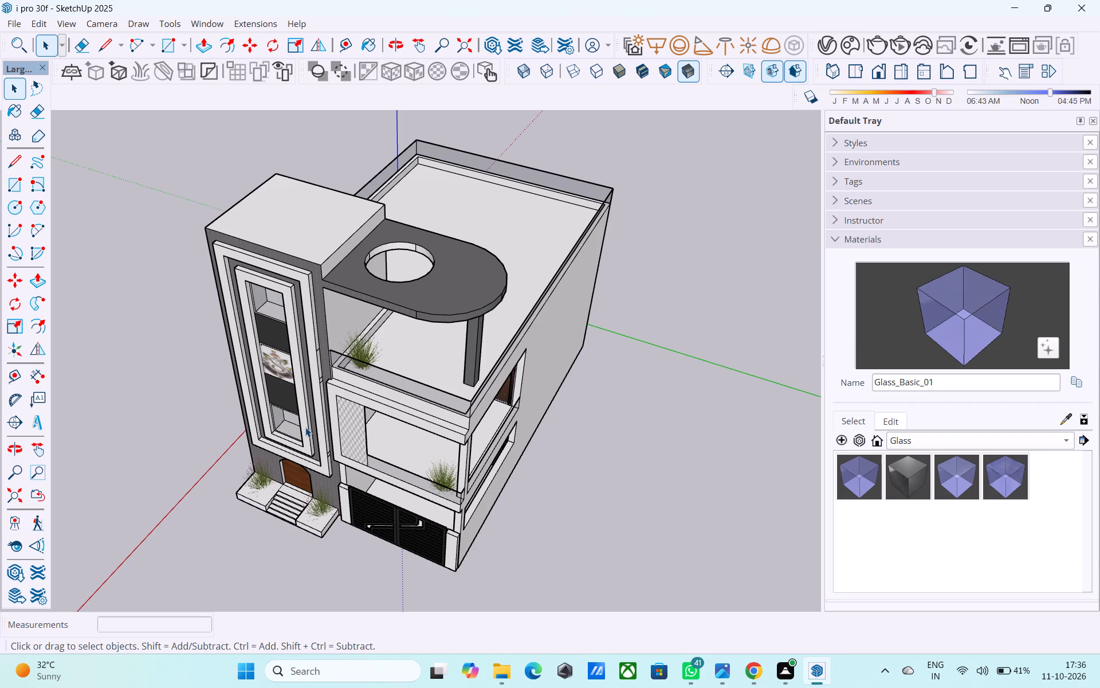
{"action": "middle_click_drag", "start_coordinate": [311, 421], "coordinate": [340, 406], "text": "shift"}
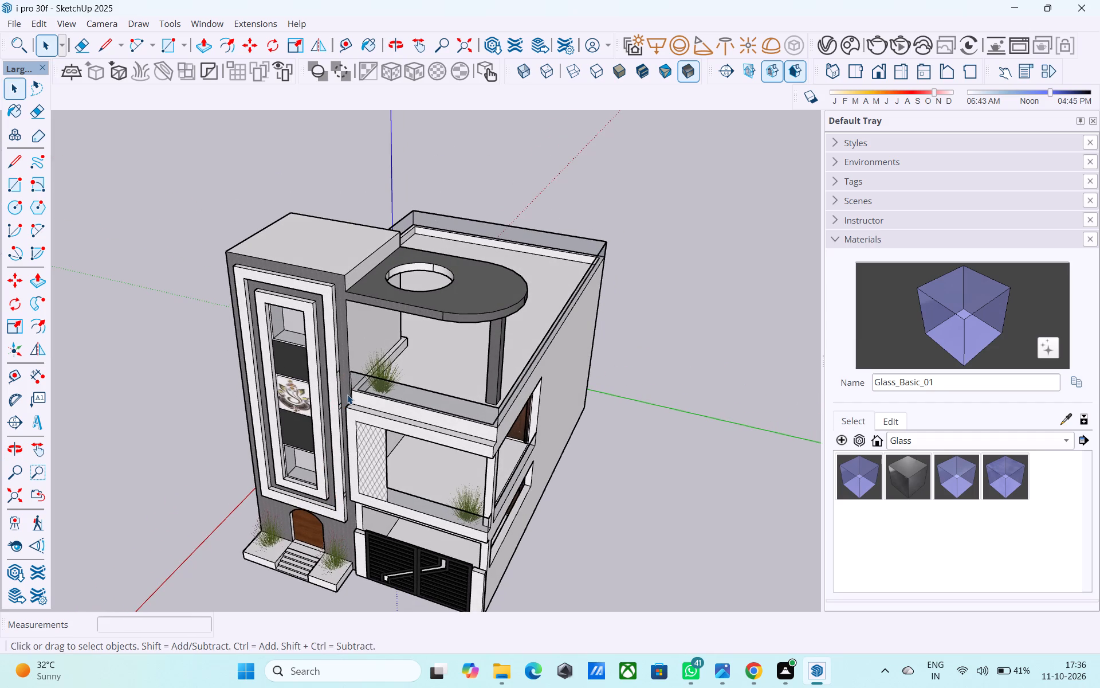
Paint the roof canopy's straight front edge and the adjoining curved edge with the <0128_White> in-model material.
{"action": "left_click", "coordinate": [917, 435]}
{"action": "left_click", "coordinate": [909, 374]}
{"action": "left_click", "coordinate": [855, 471]}
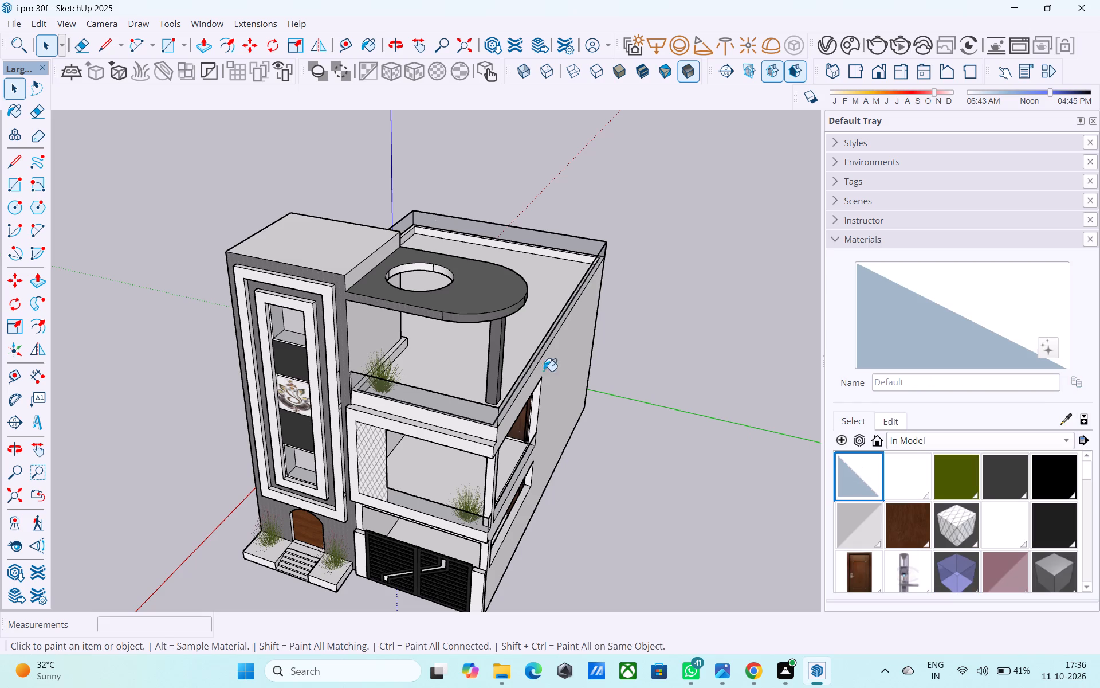
{"action": "scroll", "coordinate": [463, 353], "scroll_direction": "up", "scroll_amount": 5}
{"action": "left_click", "coordinate": [411, 321]}
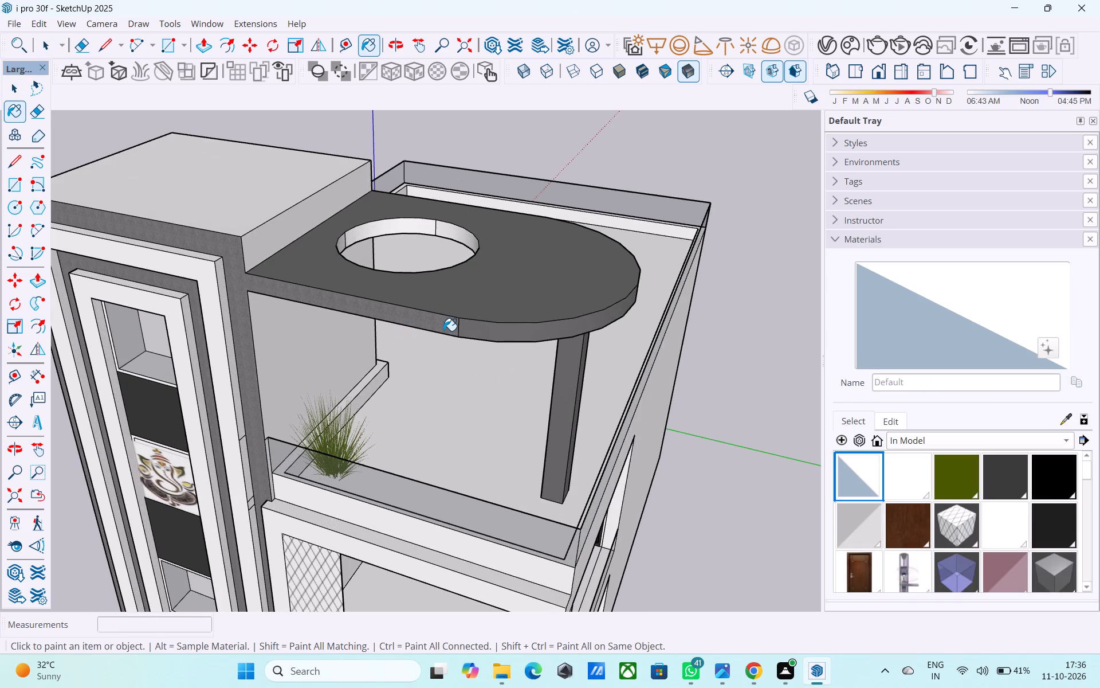
{"action": "key", "text": "space"}
{"action": "double_click", "coordinate": [443, 331]}
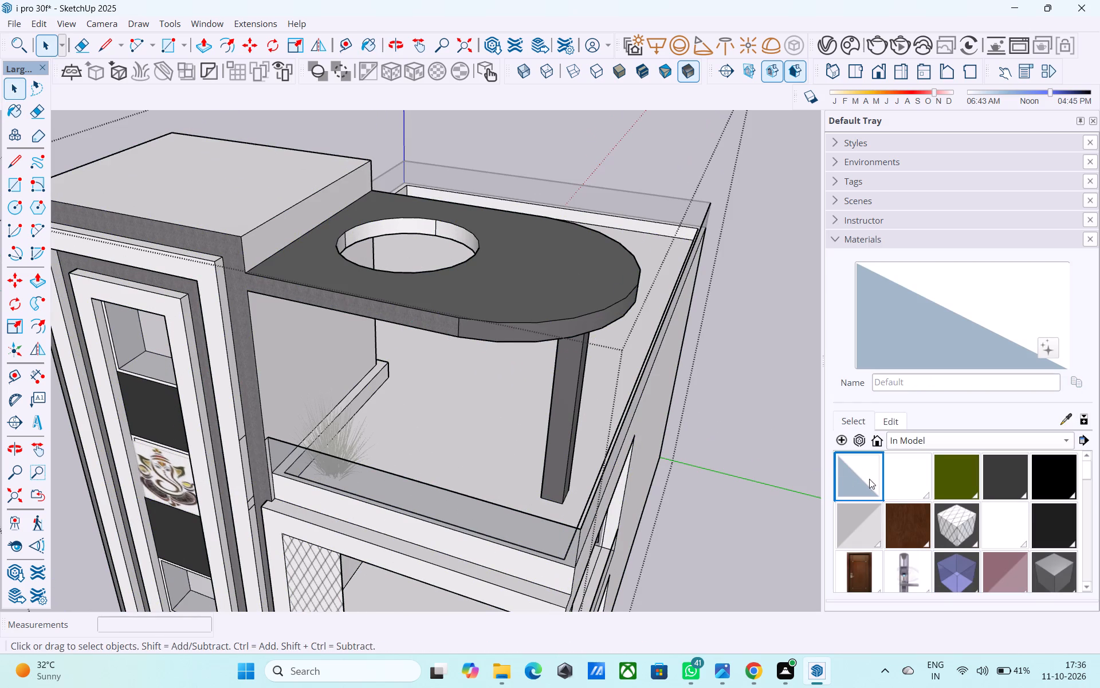
{"action": "left_click", "coordinate": [891, 477]}
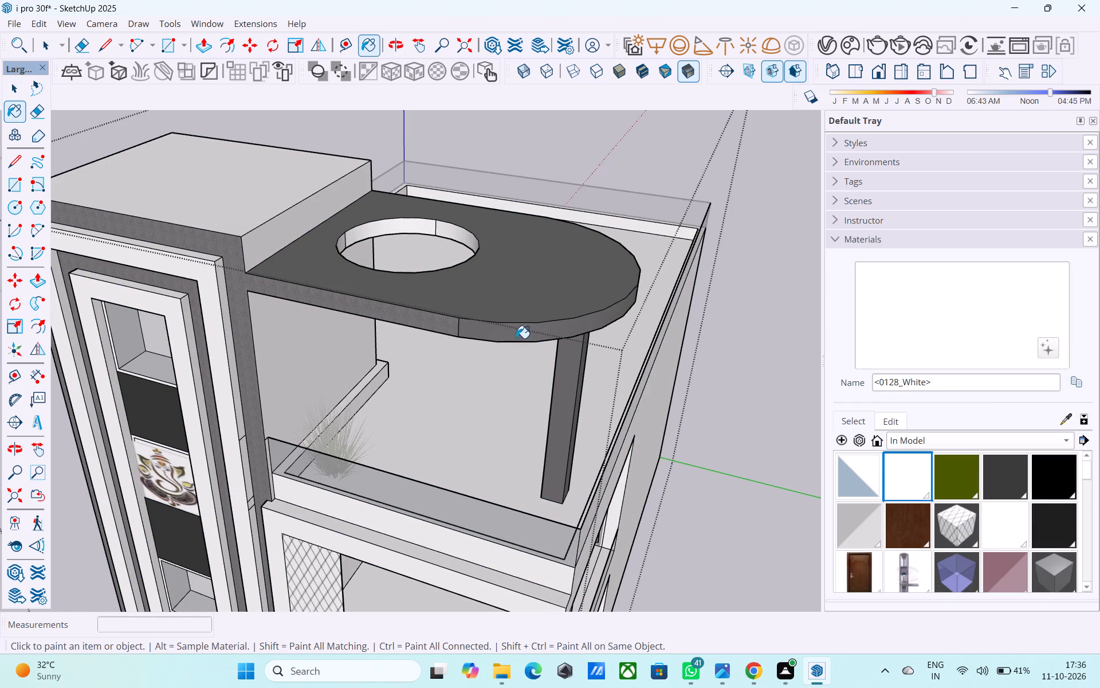
{"action": "left_click", "coordinate": [443, 328]}
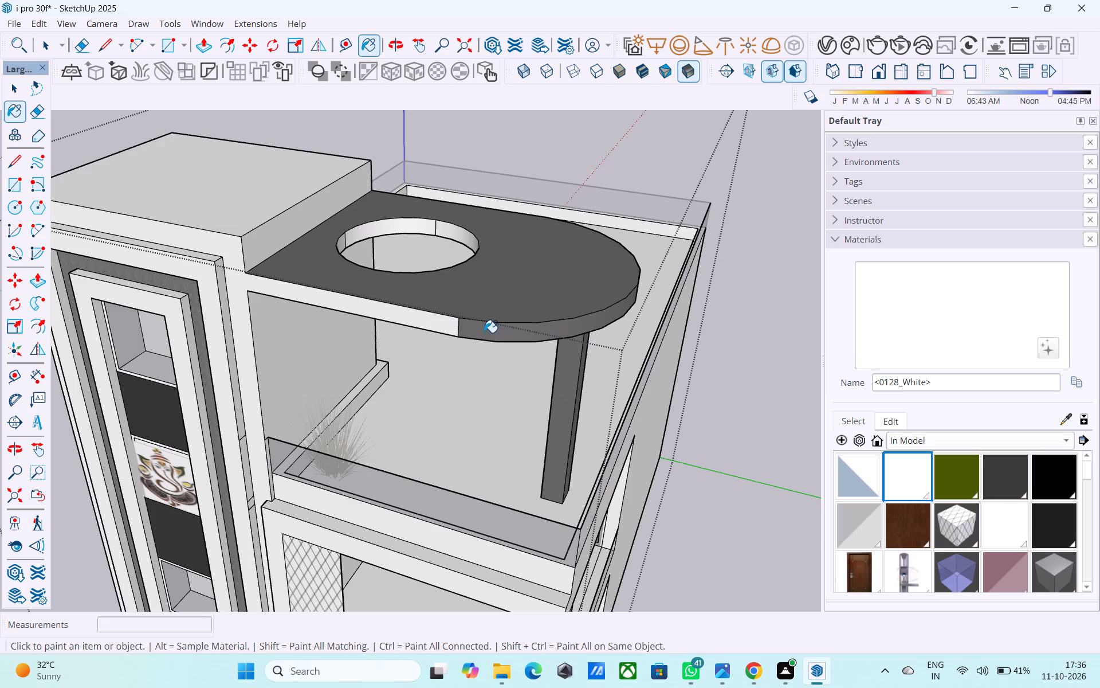
{"action": "left_click", "coordinate": [484, 333]}
Paint the remaining curved edge and the rear edge of the roof canopy with <0128_White>.
{"action": "scroll", "coordinate": [519, 333], "scroll_direction": "down", "scroll_amount": 4}
{"action": "middle_click_drag", "start_coordinate": [390, 382], "coordinate": [570, 244]}
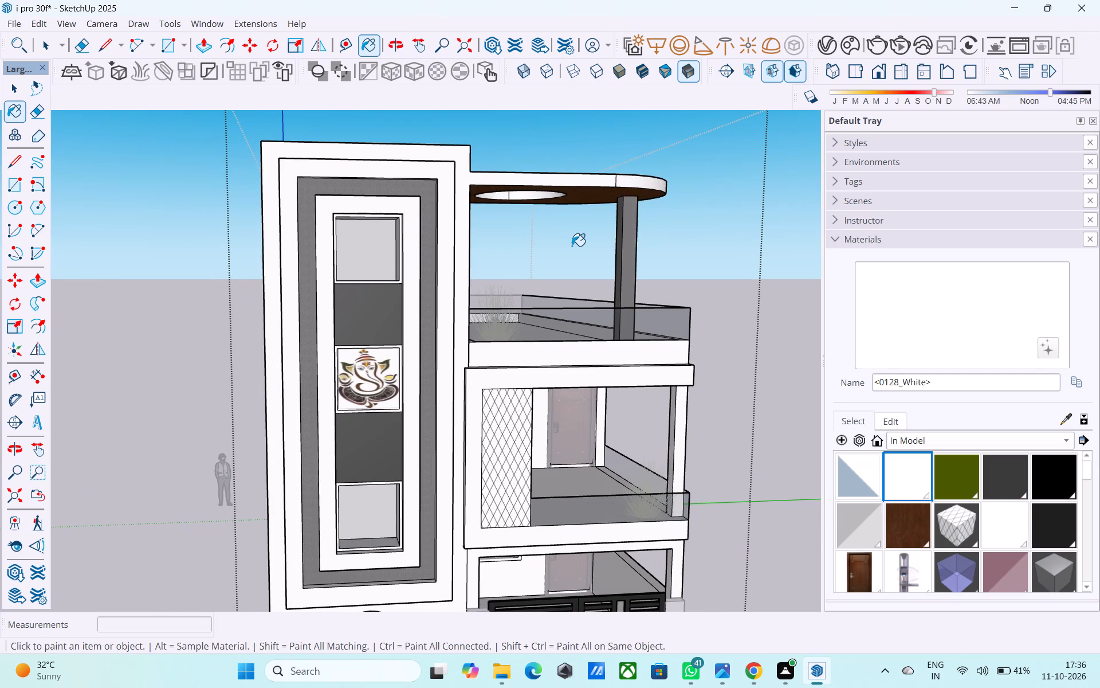
{"action": "middle_click_drag", "start_coordinate": [572, 246], "coordinate": [317, 306]}
{"action": "scroll", "coordinate": [443, 252], "scroll_direction": "up", "scroll_amount": 3}
{"action": "left_click", "coordinate": [584, 221]}
{"action": "scroll", "coordinate": [706, 226], "scroll_direction": "down", "scroll_amount": 5}
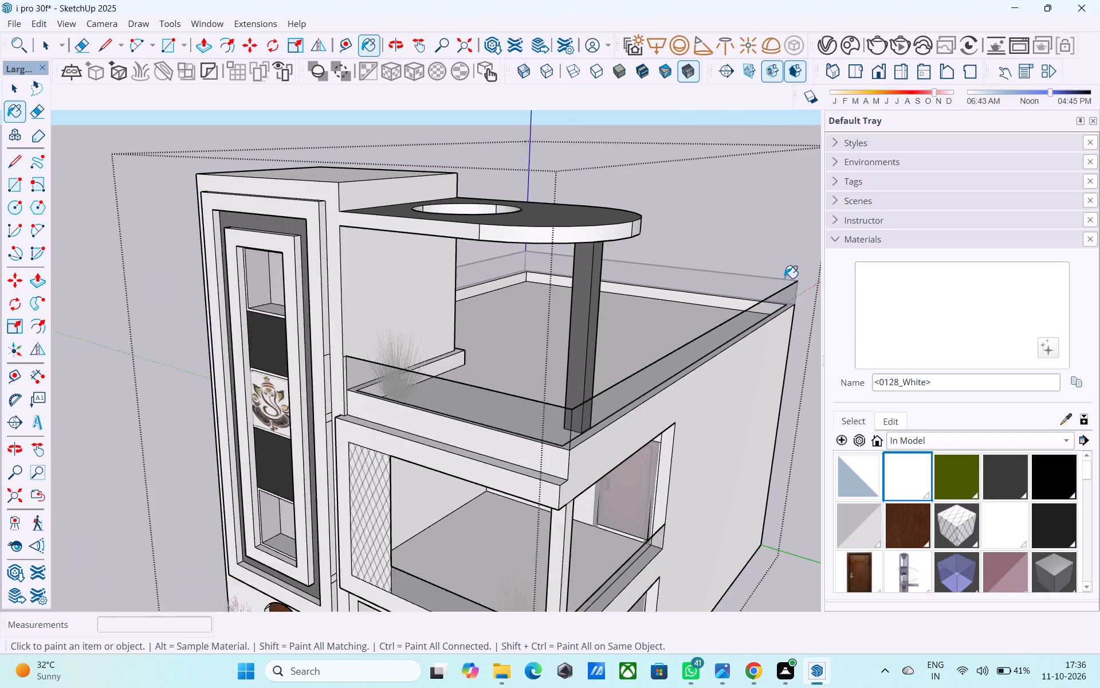
{"action": "middle_click_drag", "start_coordinate": [623, 302], "coordinate": [158, 373]}
{"action": "scroll", "coordinate": [391, 279], "scroll_direction": "up", "scroll_amount": 4}
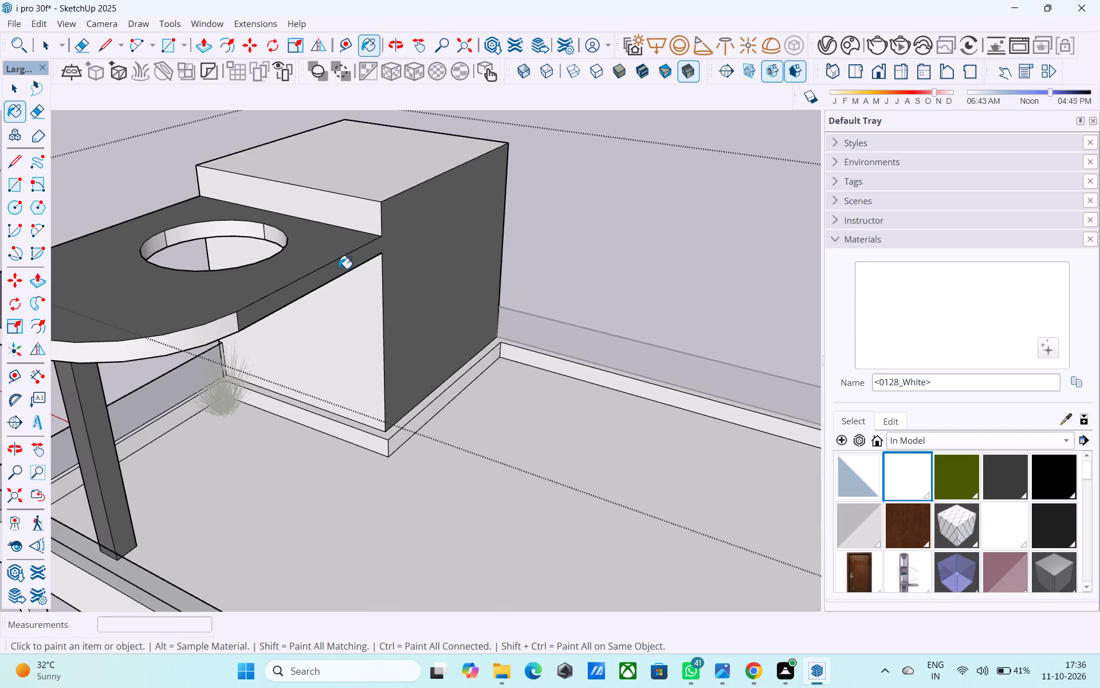
{"action": "left_click", "coordinate": [339, 268]}
{"action": "scroll", "coordinate": [348, 275], "scroll_direction": "down", "scroll_amount": 4}
Draw a 9" vertical line where the canopy's front edge meets the tower, separating the two faces.
{"action": "middle_click_drag", "start_coordinate": [364, 289], "coordinate": [960, 252]}
{"action": "middle_click_drag", "start_coordinate": [366, 350], "coordinate": [518, 291]}
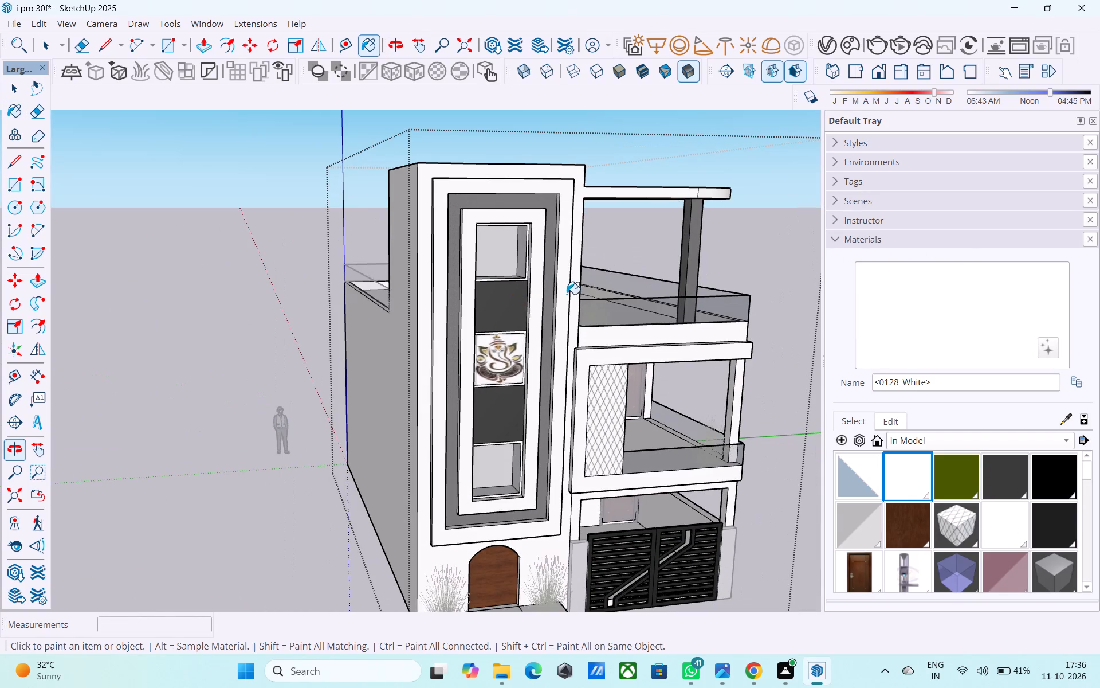
{"action": "middle_click_drag", "start_coordinate": [565, 304], "coordinate": [529, 347]}
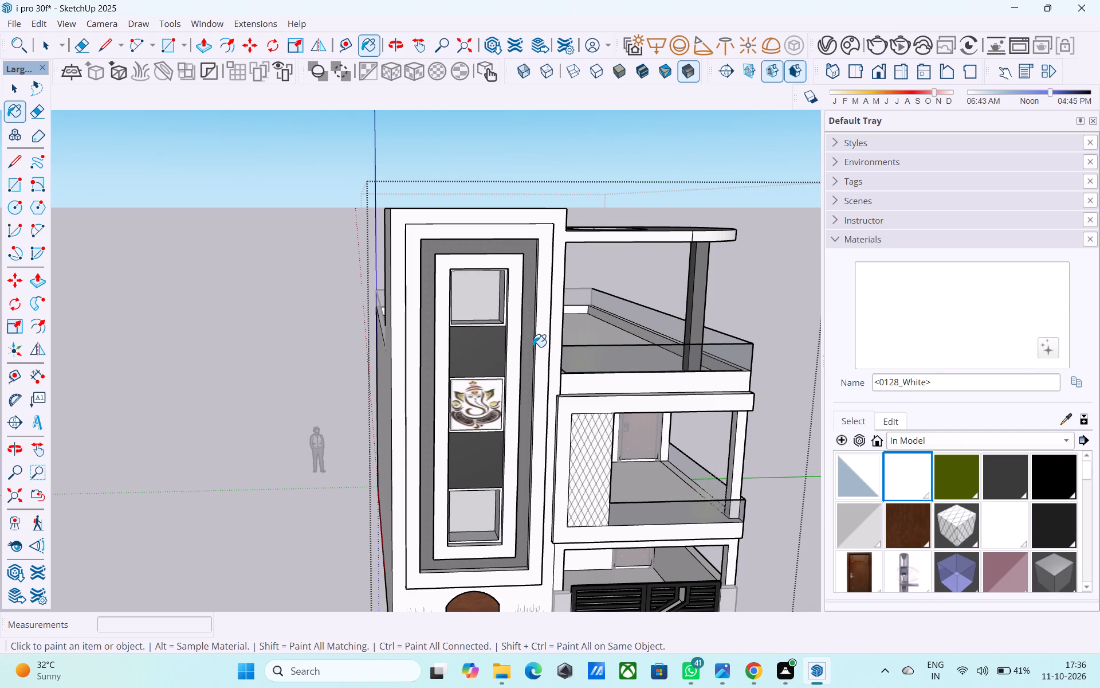
{"action": "middle_click_drag", "start_coordinate": [454, 274], "coordinate": [412, 248]}
{"action": "scroll", "coordinate": [411, 237], "scroll_direction": "down", "scroll_amount": 4}
{"action": "middle_click_drag", "start_coordinate": [460, 292], "coordinate": [475, 284]}
{"action": "scroll", "coordinate": [477, 277], "scroll_direction": "up", "scroll_amount": 3}
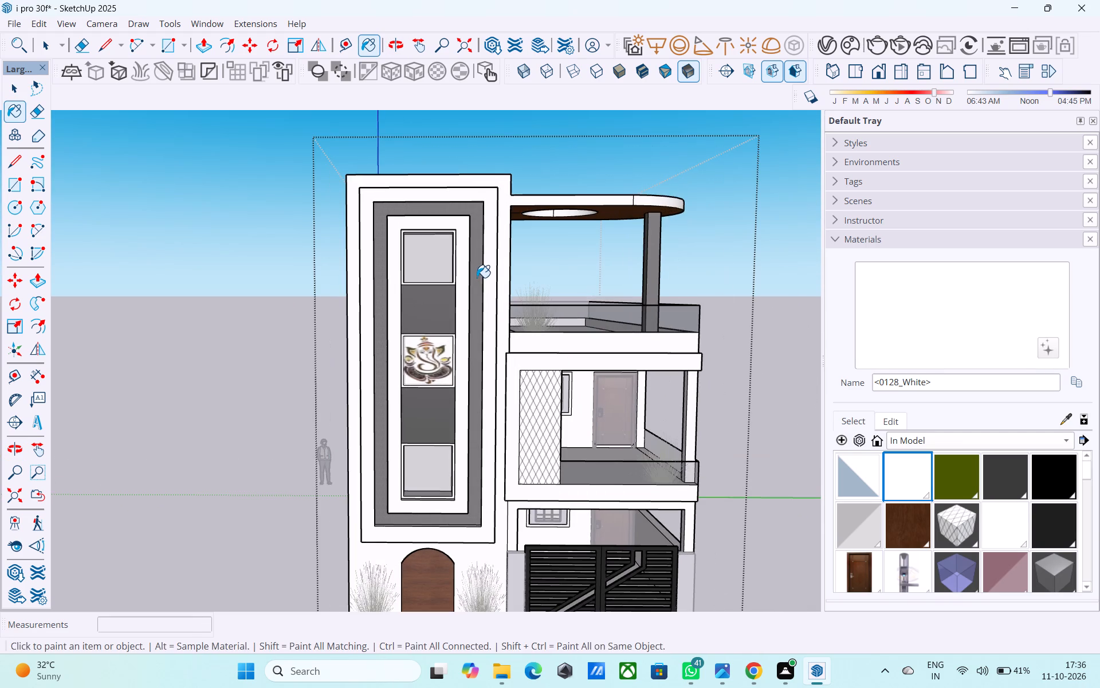
{"action": "key", "text": "l"}
{"action": "scroll", "coordinate": [508, 223], "scroll_direction": "up", "scroll_amount": 4}
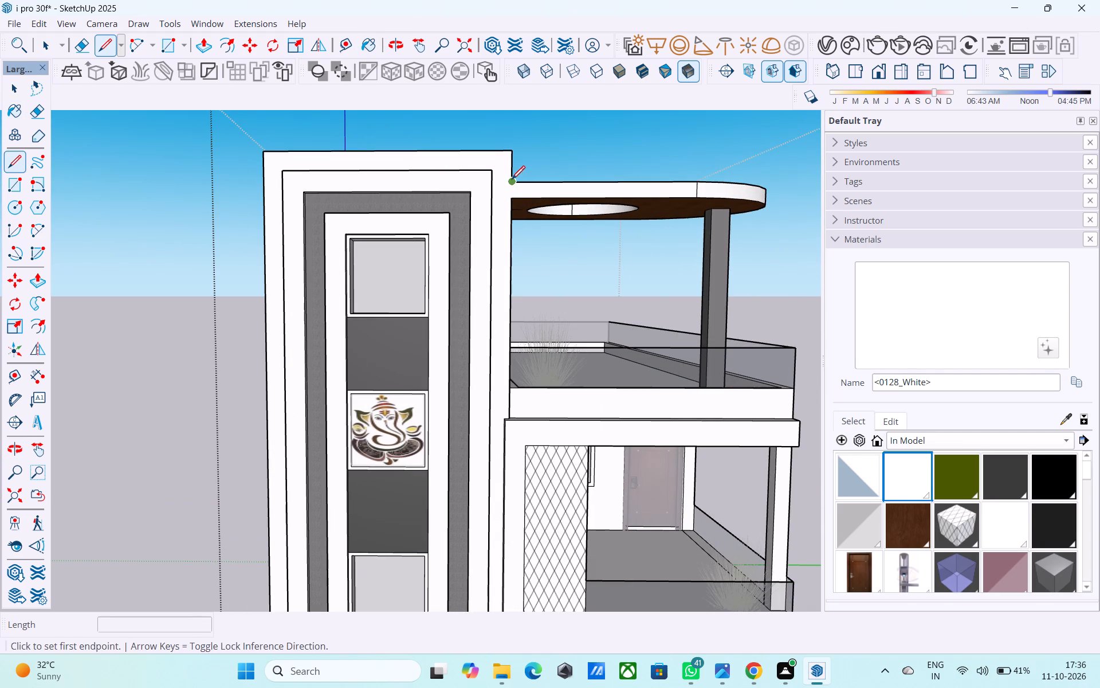
{"action": "left_click", "coordinate": [512, 179]}
{"action": "left_click", "coordinate": [516, 198]}
Paint the tower's outer front frame with the ThomThom - Waistcoat2 material and leave the house group.
{"action": "left_click", "coordinate": [945, 439]}
{"action": "left_click", "coordinate": [954, 437]}
{"action": "left_click", "coordinate": [1055, 571]}
{"action": "scroll", "coordinate": [1013, 538], "scroll_direction": "down", "scroll_amount": 8}
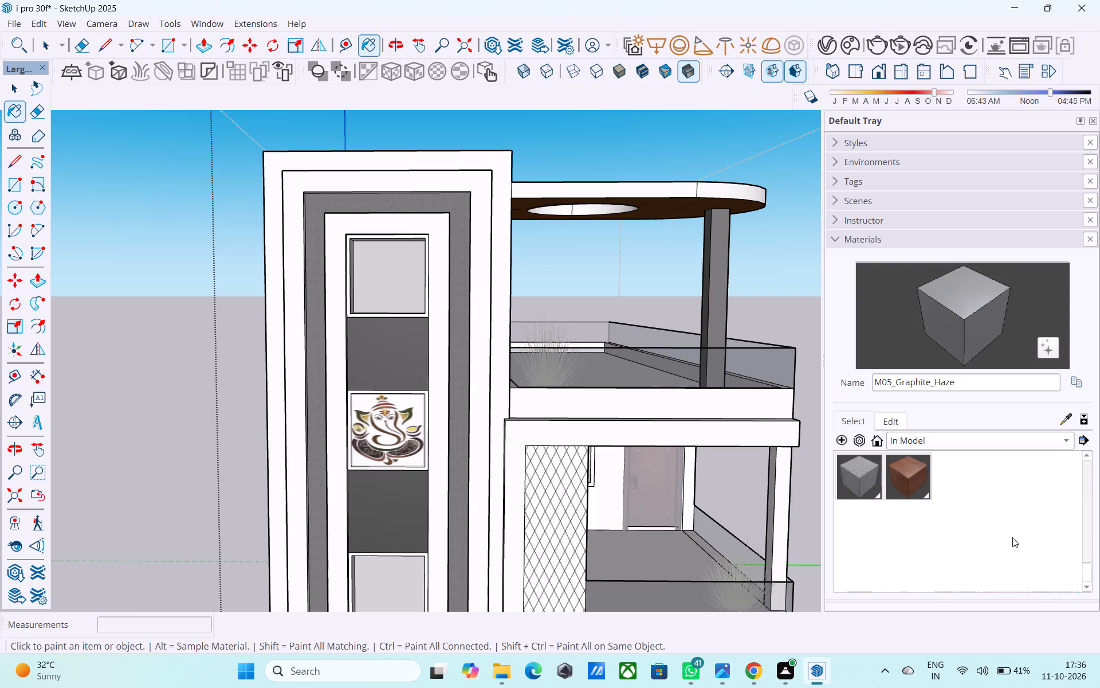
{"action": "scroll", "coordinate": [1012, 537], "scroll_direction": "up", "scroll_amount": 1}
{"action": "left_click", "coordinate": [851, 546]}
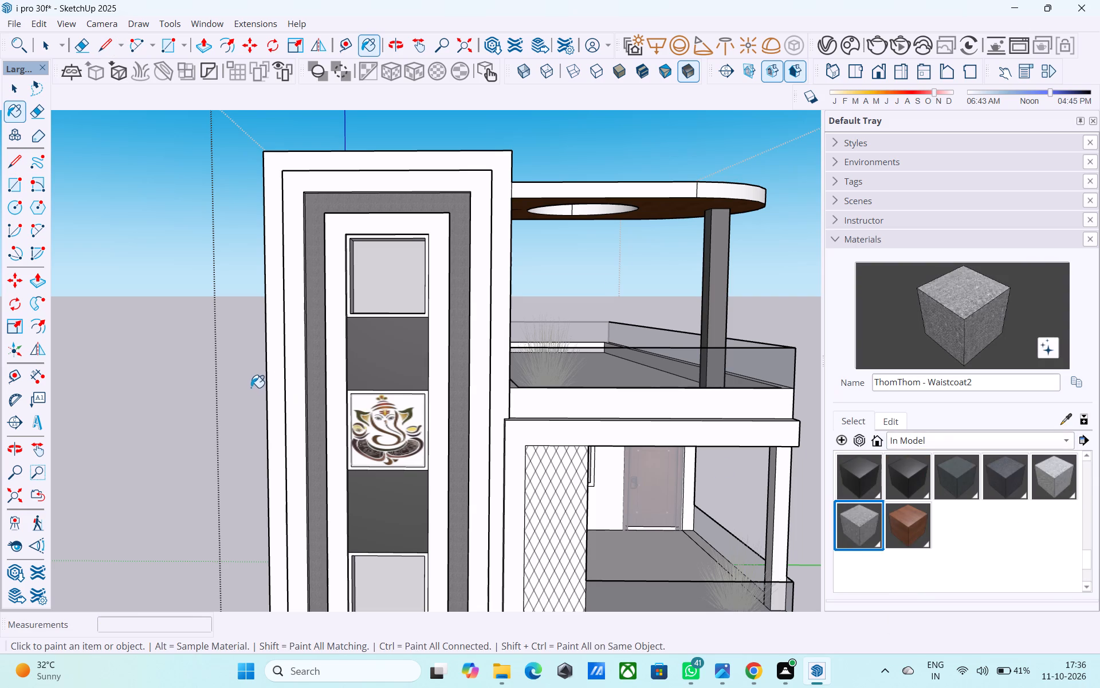
{"action": "left_click", "coordinate": [272, 378]}
{"action": "scroll", "coordinate": [273, 386], "scroll_direction": "down", "scroll_amount": 5}
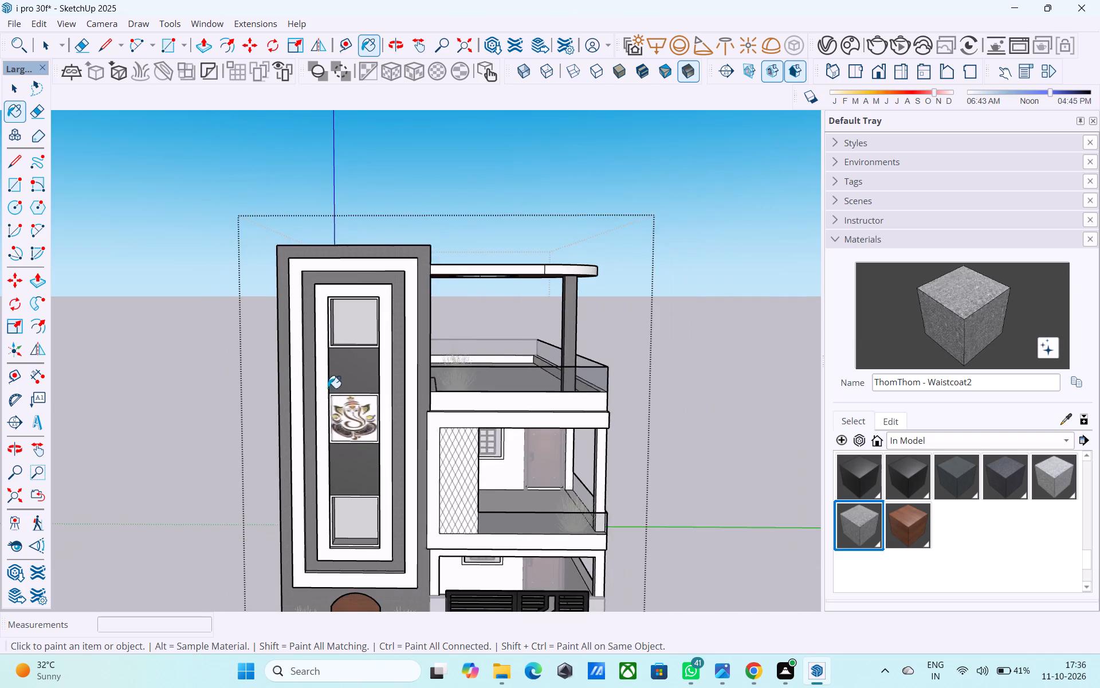
{"action": "scroll", "coordinate": [335, 385], "scroll_direction": "down", "scroll_amount": 3}
{"action": "middle_click_drag", "start_coordinate": [340, 381], "coordinate": [408, 415]}
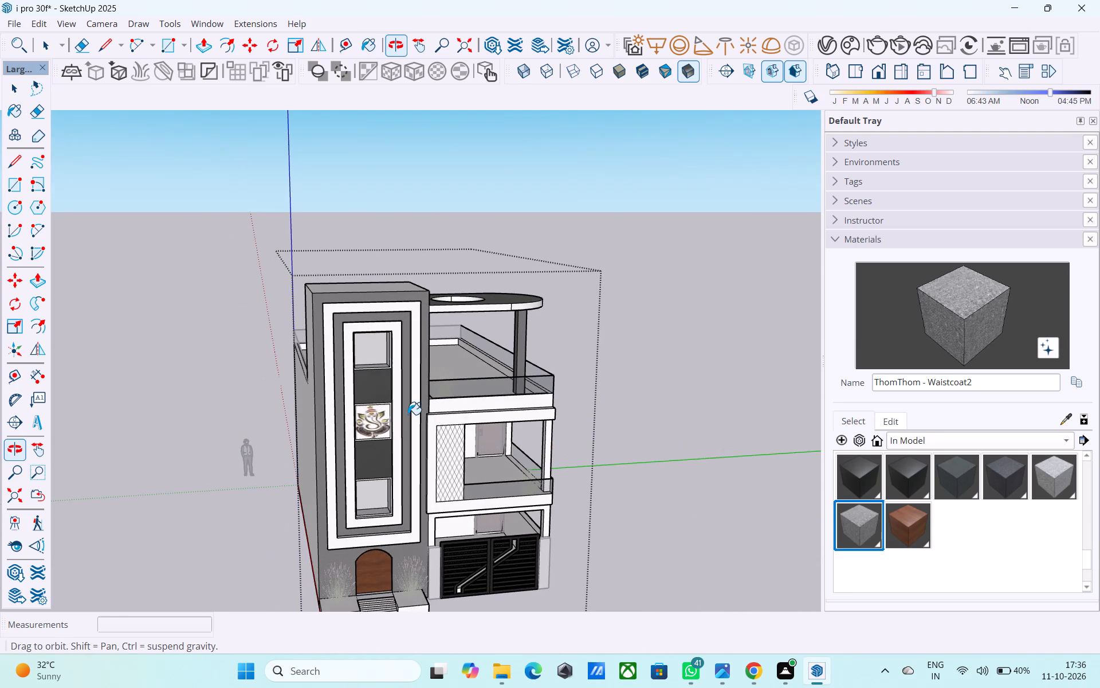
{"action": "key", "text": "space"}
{"action": "left_click", "coordinate": [245, 371]}
Examine the repainted front facade and the canopy's wooden underside from above, from the front and from below.
{"action": "middle_click_drag", "start_coordinate": [477, 372], "coordinate": [446, 382]}
{"action": "middle_click_drag", "start_coordinate": [457, 423], "coordinate": [457, 423]}
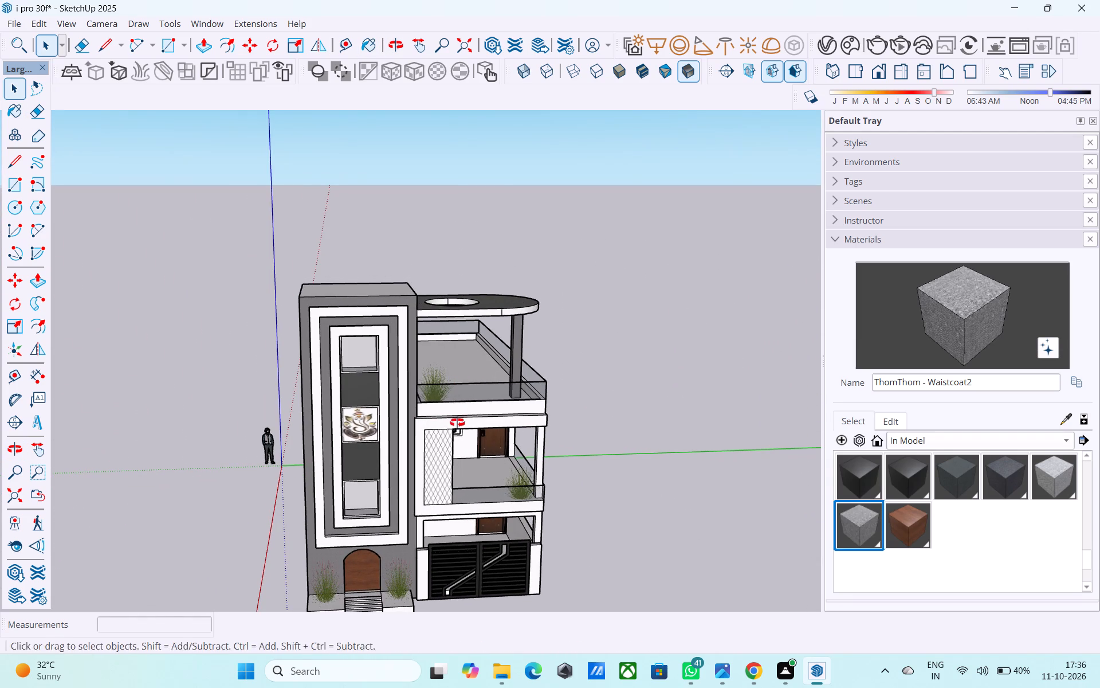
{"action": "middle_click_drag", "start_coordinate": [457, 423], "coordinate": [452, 250]}
{"action": "scroll", "coordinate": [462, 437], "scroll_direction": "up", "scroll_amount": 2}
{"action": "middle_click_drag", "start_coordinate": [467, 472], "coordinate": [465, 455]}
{"action": "middle_click", "coordinate": [465, 455]}
{"action": "scroll", "coordinate": [467, 454], "scroll_direction": "up", "scroll_amount": 1}
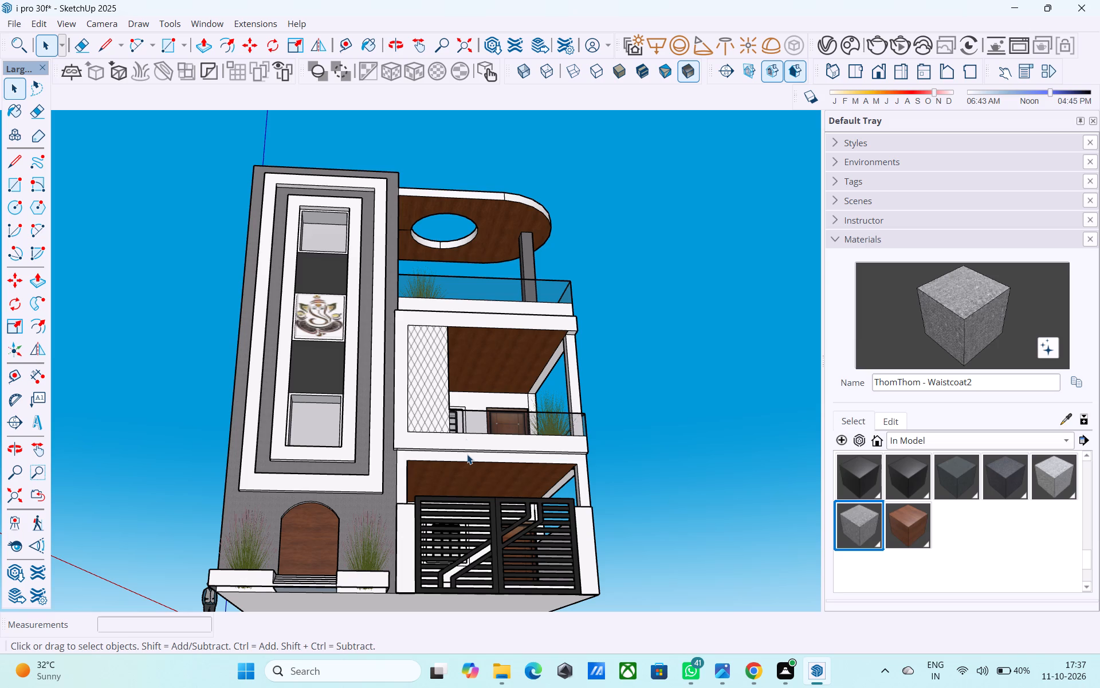
{"action": "middle_click_drag", "start_coordinate": [520, 361], "coordinate": [506, 414]}
{"action": "scroll", "coordinate": [396, 236], "scroll_direction": "up", "scroll_amount": 5}
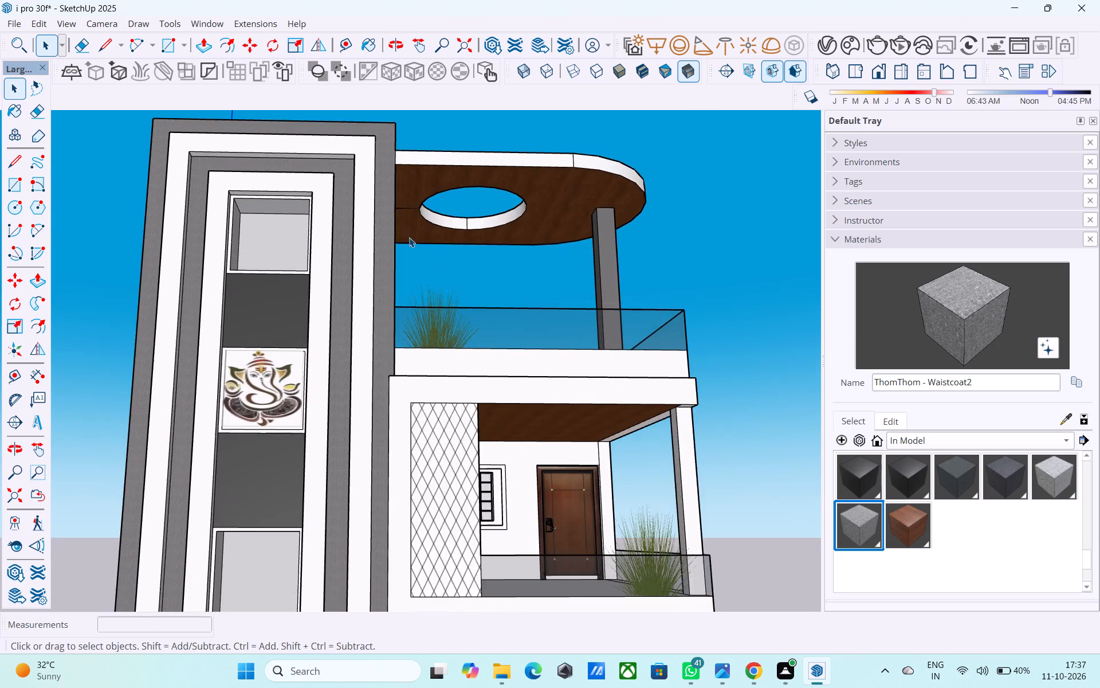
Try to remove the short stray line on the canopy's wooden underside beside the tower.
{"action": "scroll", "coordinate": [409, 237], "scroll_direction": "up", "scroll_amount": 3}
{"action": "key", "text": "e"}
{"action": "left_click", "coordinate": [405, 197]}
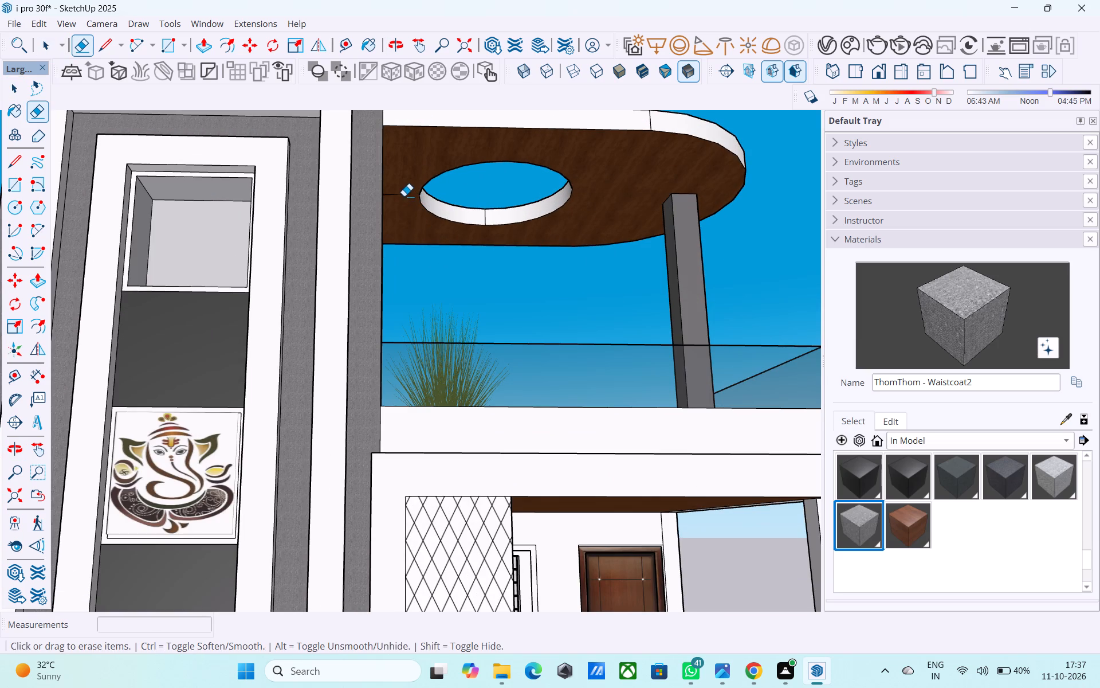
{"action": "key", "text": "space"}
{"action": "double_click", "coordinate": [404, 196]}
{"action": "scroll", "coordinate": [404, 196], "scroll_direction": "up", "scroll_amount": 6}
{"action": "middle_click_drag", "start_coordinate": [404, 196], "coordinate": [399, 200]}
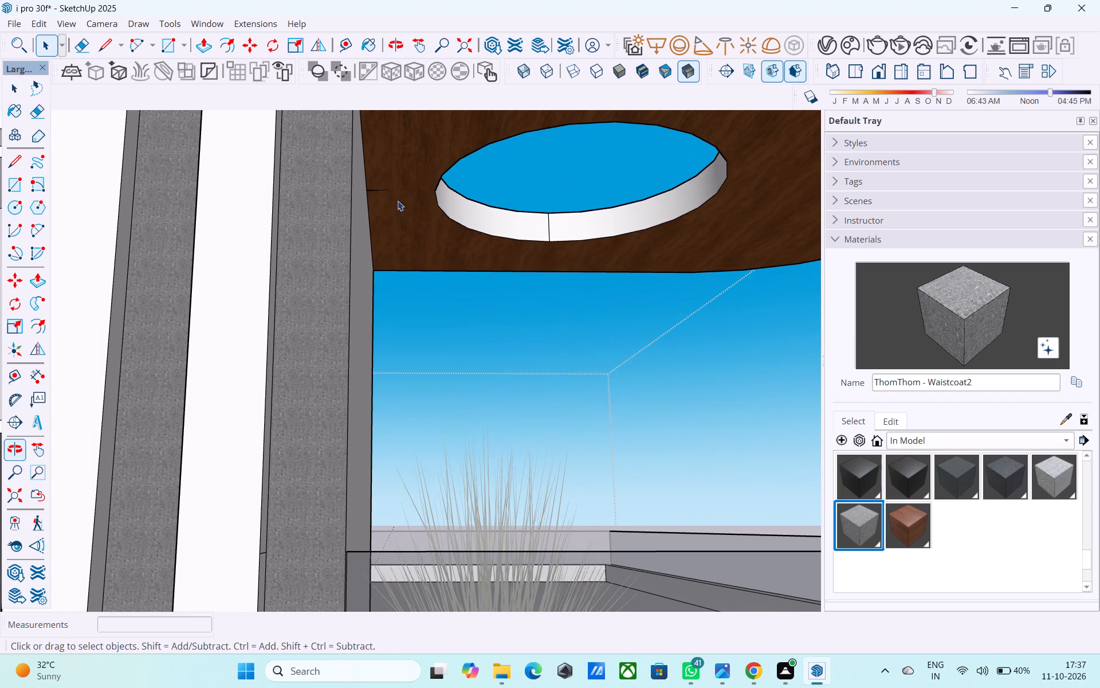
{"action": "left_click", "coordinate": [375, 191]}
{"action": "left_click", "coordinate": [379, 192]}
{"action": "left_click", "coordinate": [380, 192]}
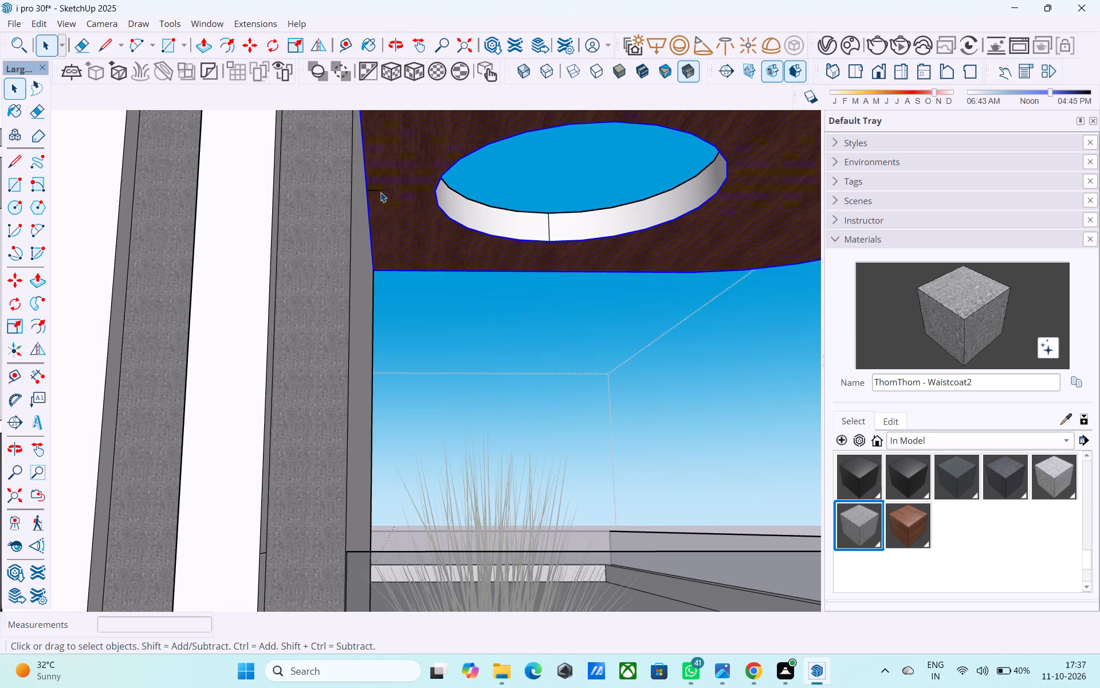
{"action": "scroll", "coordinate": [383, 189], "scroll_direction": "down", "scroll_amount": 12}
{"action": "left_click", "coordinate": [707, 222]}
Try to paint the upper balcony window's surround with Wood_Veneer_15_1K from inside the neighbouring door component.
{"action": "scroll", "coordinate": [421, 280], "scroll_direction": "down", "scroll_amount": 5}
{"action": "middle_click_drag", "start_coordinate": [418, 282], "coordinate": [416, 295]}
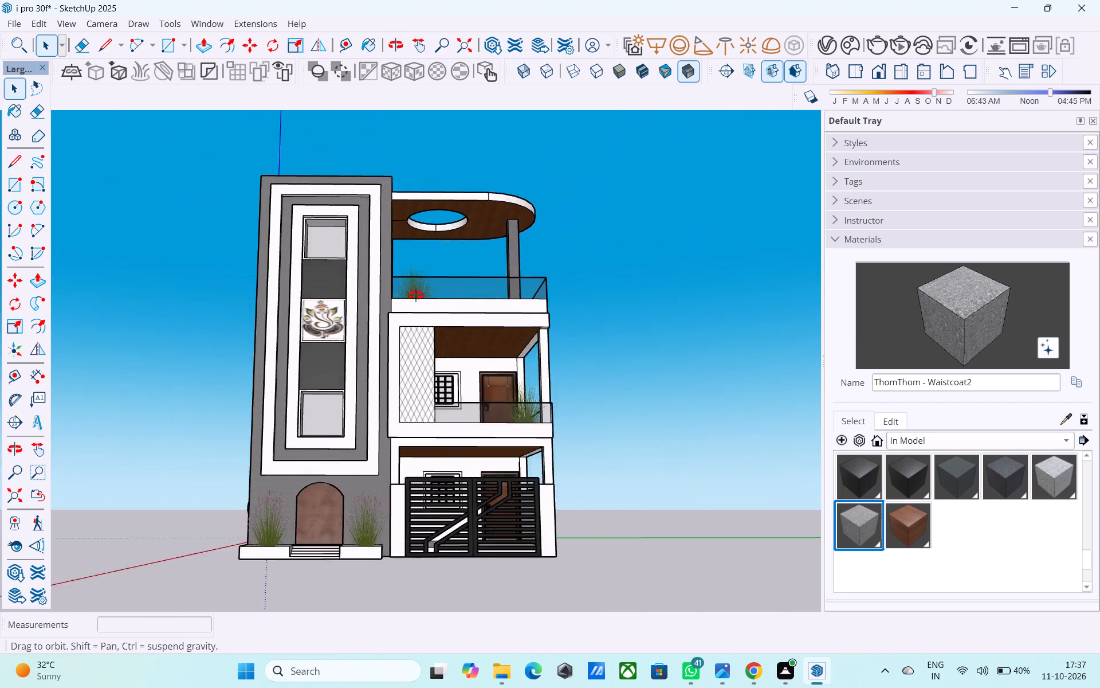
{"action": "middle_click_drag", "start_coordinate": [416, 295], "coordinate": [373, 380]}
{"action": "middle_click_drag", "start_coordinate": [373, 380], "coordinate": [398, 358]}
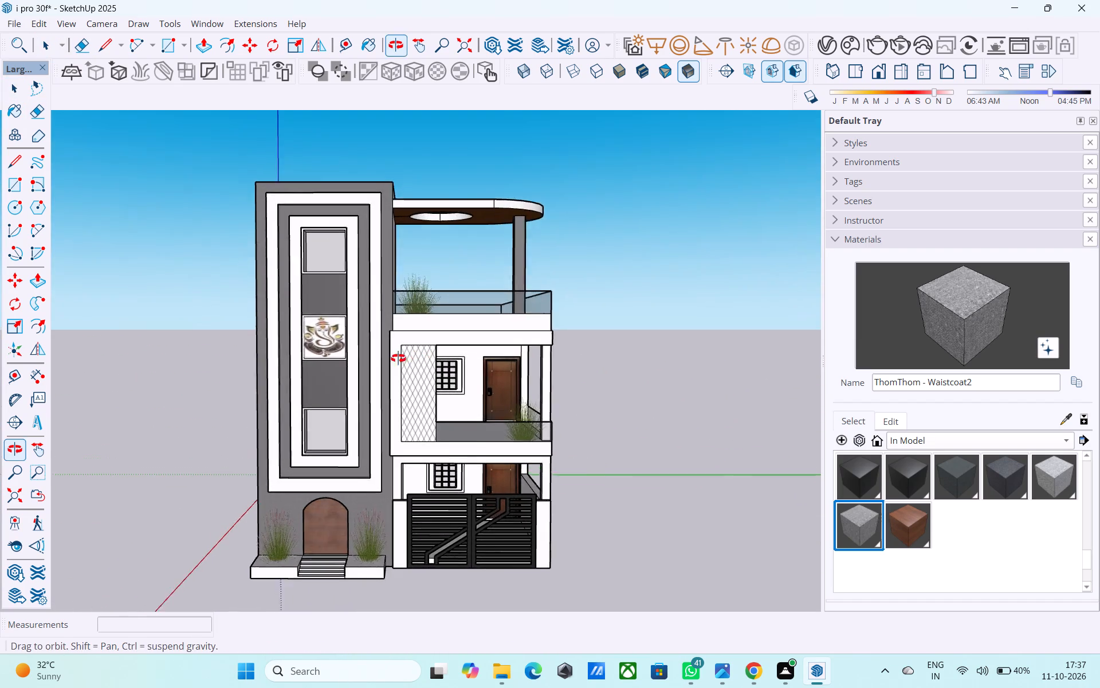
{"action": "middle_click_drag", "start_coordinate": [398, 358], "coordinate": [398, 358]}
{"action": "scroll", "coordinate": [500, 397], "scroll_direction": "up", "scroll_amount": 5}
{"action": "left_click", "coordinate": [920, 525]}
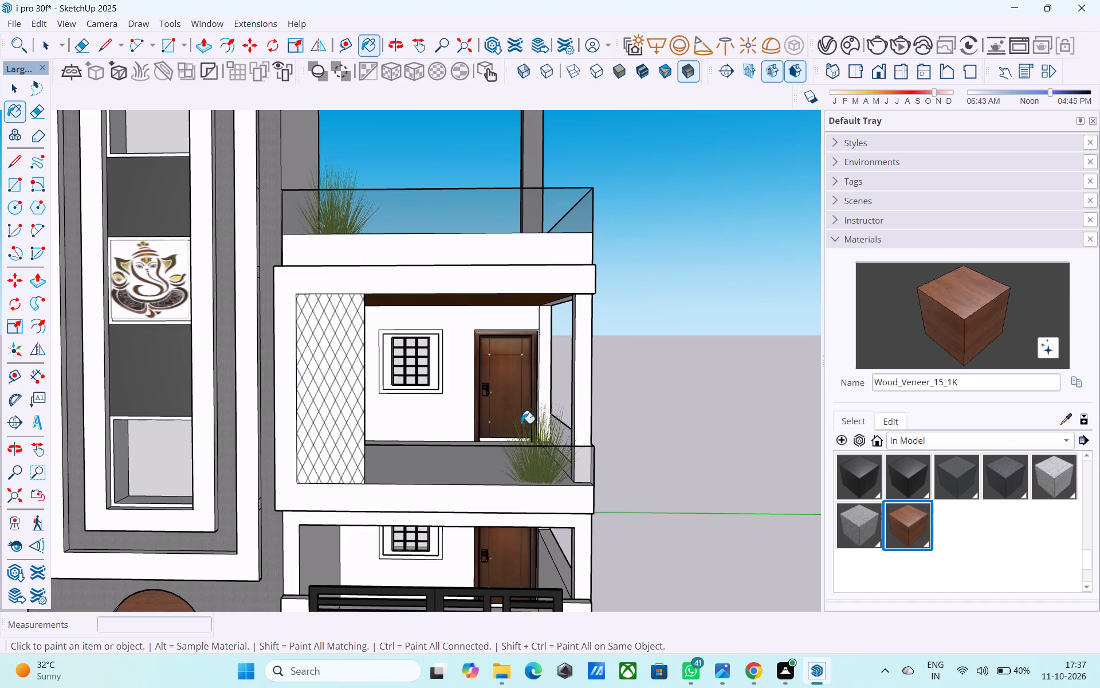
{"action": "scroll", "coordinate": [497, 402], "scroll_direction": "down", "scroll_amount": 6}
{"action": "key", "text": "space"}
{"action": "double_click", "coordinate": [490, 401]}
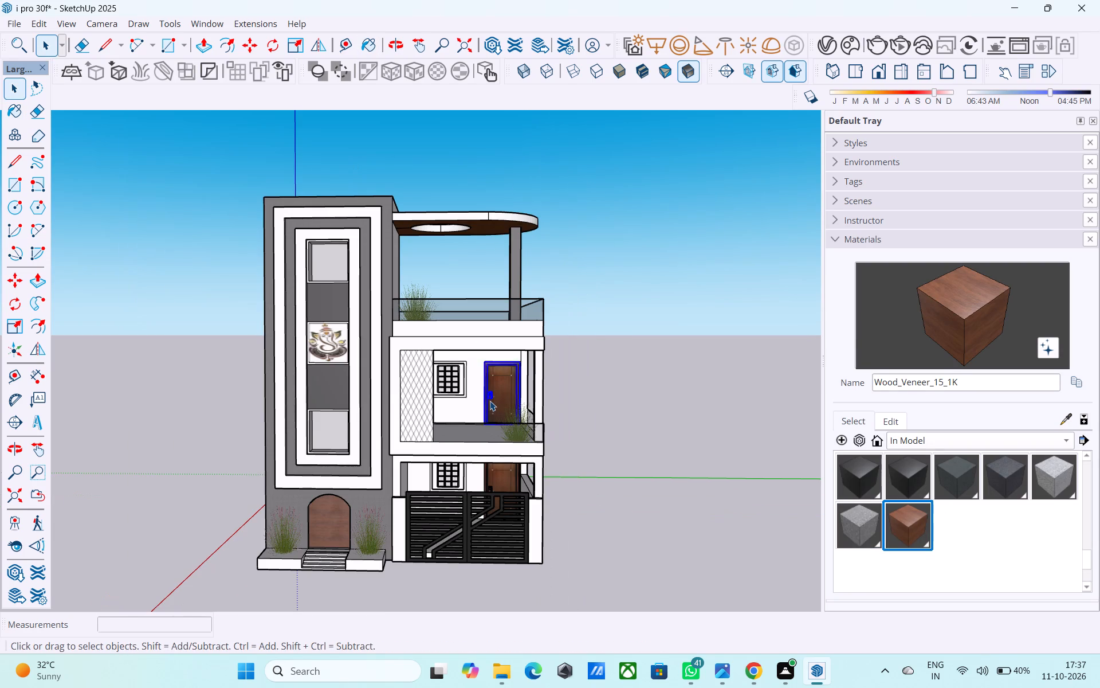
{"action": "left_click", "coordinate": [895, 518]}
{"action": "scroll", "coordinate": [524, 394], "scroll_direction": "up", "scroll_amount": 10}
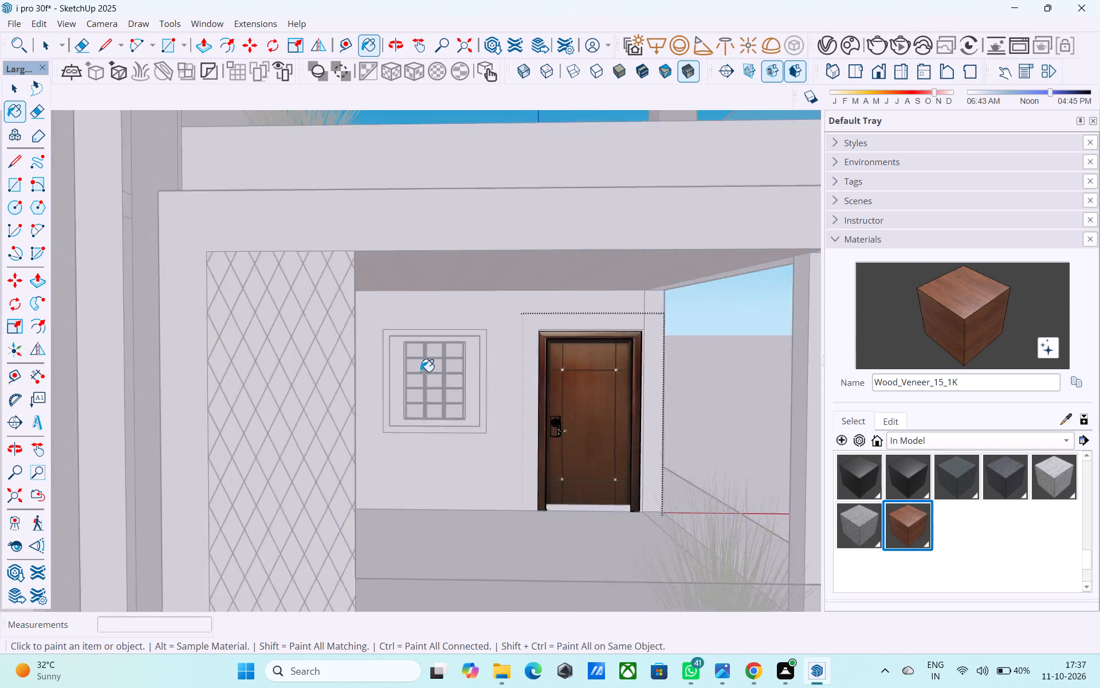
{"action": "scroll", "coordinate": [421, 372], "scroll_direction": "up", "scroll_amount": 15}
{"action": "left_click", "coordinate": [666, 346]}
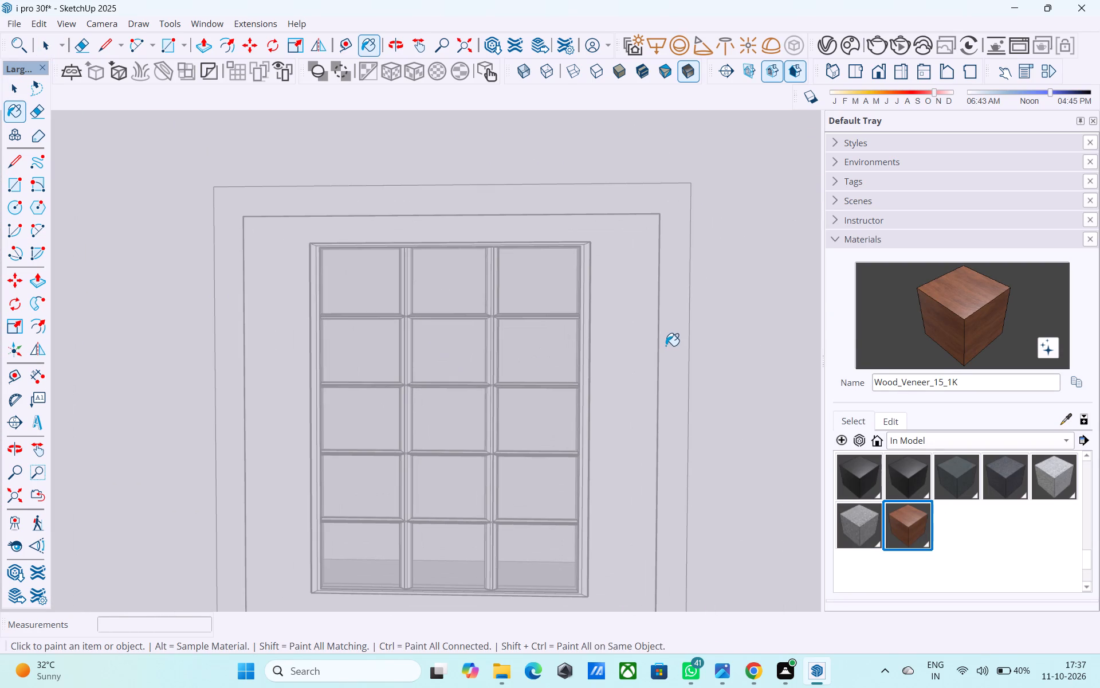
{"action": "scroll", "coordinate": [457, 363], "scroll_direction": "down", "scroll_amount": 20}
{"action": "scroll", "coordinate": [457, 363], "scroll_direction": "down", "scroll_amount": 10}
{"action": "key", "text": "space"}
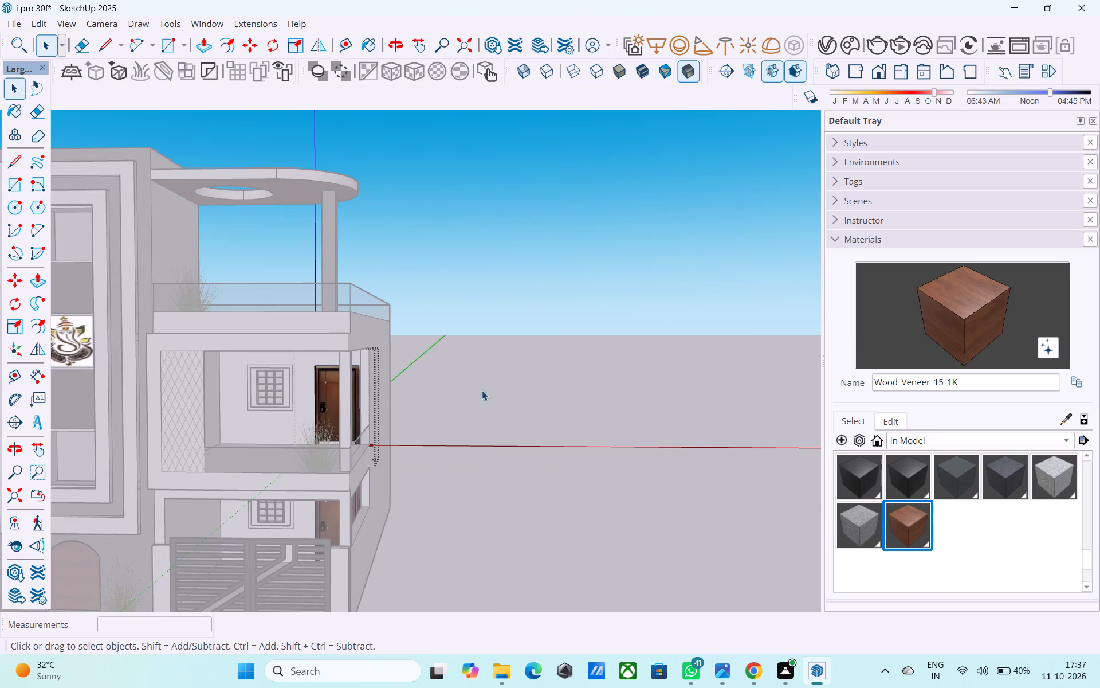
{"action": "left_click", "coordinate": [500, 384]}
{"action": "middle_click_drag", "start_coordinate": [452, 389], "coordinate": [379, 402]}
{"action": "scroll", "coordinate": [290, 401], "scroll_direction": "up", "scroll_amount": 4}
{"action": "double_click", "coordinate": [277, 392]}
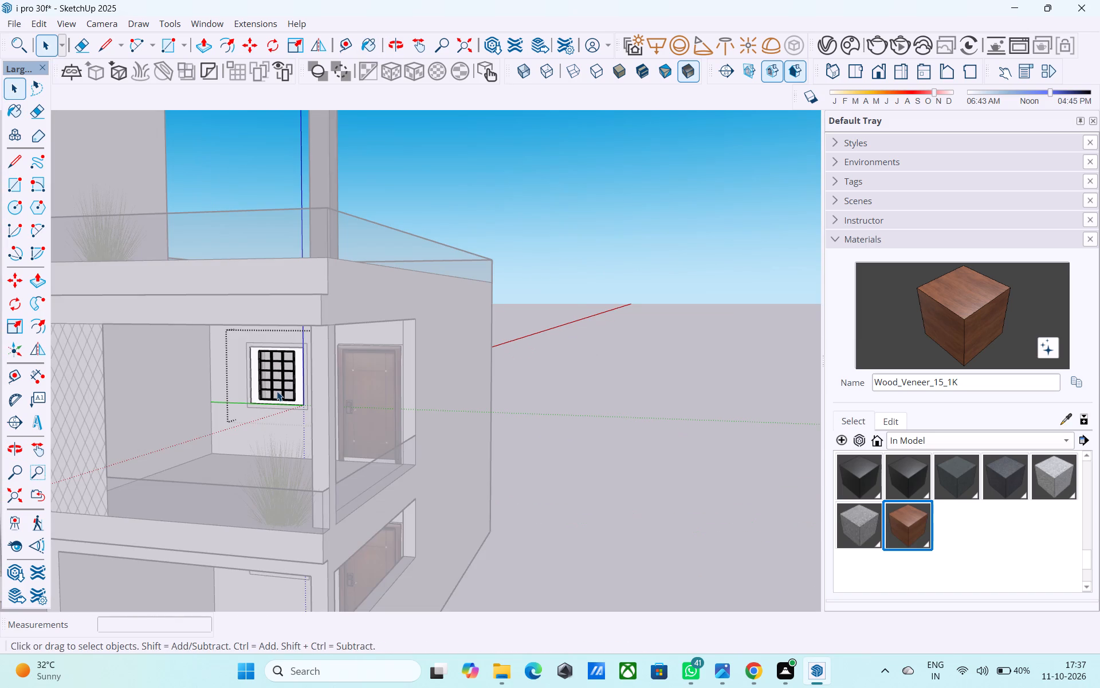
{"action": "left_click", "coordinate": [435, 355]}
Open the house group and paint the surround of the upper balcony's window with the Wood_Veneer_15_1K material.
{"action": "middle_click_drag", "start_coordinate": [242, 356], "coordinate": [281, 334]}
{"action": "scroll", "coordinate": [271, 340], "scroll_direction": "up", "scroll_amount": 4}
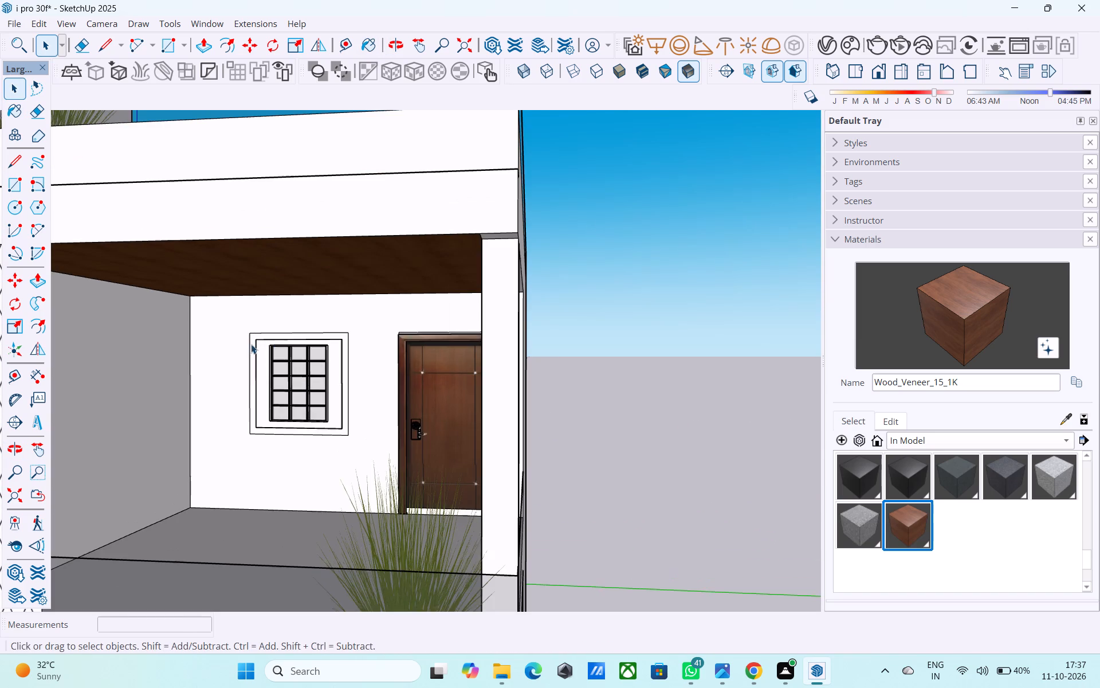
{"action": "double_click", "coordinate": [249, 343]}
{"action": "scroll", "coordinate": [249, 343], "scroll_direction": "up", "scroll_amount": 1}
{"action": "left_click", "coordinate": [912, 346]}
{"action": "scroll", "coordinate": [460, 351], "scroll_direction": "up", "scroll_amount": 3}
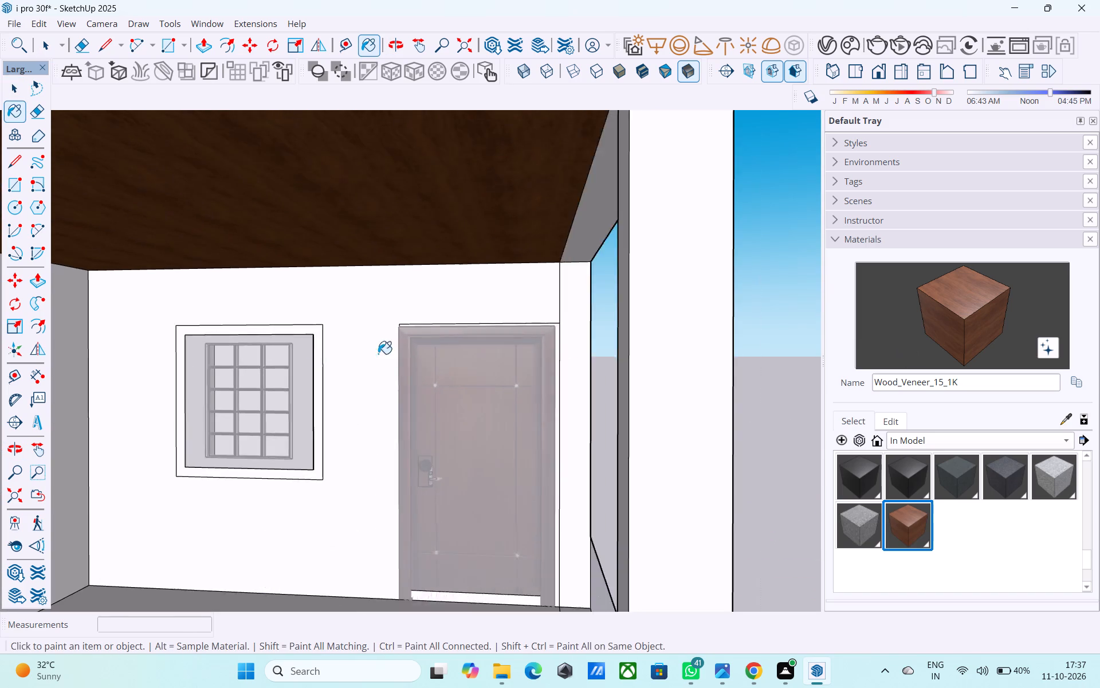
{"action": "scroll", "coordinate": [378, 354], "scroll_direction": "up", "scroll_amount": 3}
{"action": "left_click", "coordinate": [312, 319]}
{"action": "scroll", "coordinate": [312, 319], "scroll_direction": "down", "scroll_amount": 16}
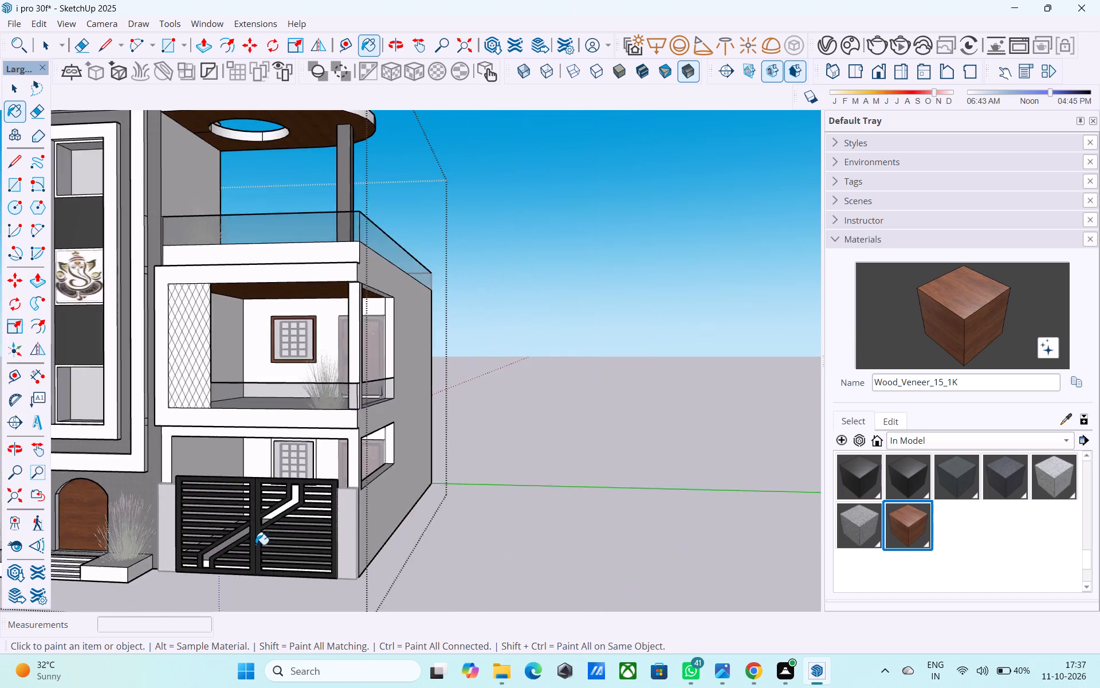
Paint the ground-floor window's surround with Wood_Veneer_15_1K and close the house group.
{"action": "scroll", "coordinate": [256, 539], "scroll_direction": "up", "scroll_amount": 16}
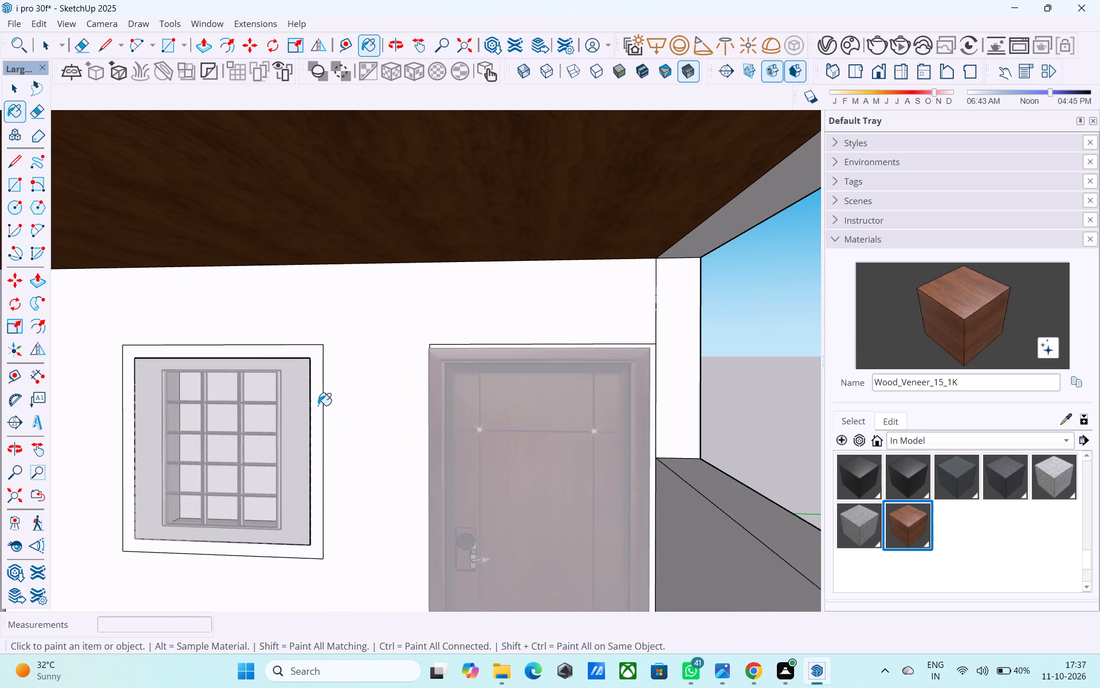
{"action": "left_click", "coordinate": [318, 405]}
{"action": "scroll", "coordinate": [318, 404], "scroll_direction": "down", "scroll_amount": 17}
{"action": "key", "text": "space"}
{"action": "left_click", "coordinate": [501, 430]}
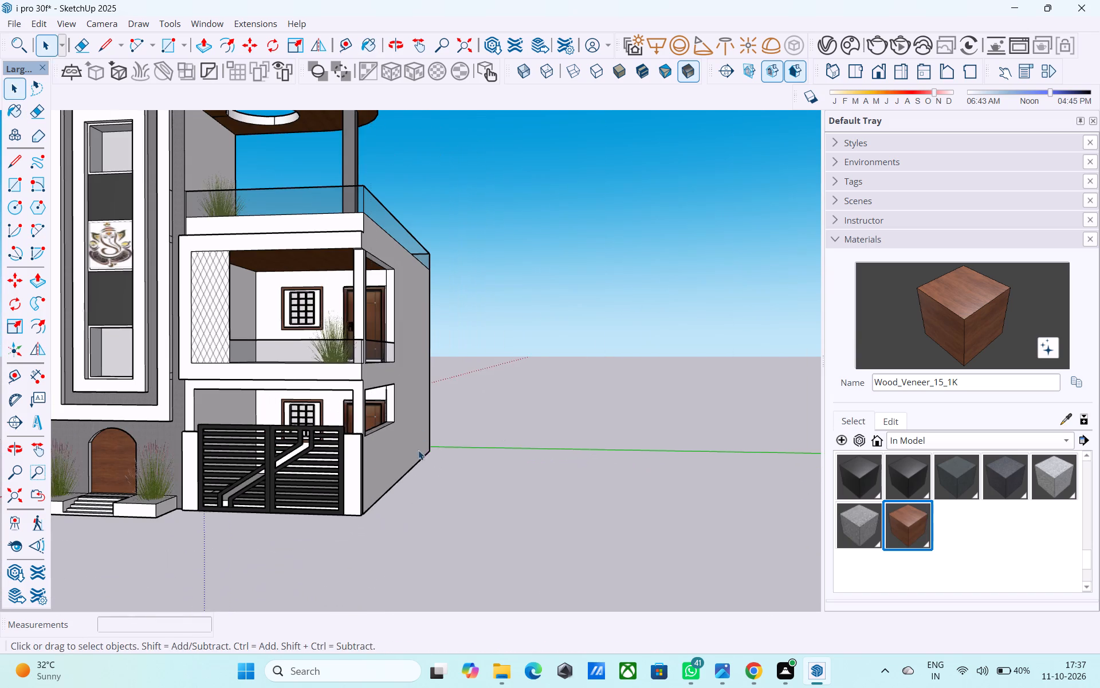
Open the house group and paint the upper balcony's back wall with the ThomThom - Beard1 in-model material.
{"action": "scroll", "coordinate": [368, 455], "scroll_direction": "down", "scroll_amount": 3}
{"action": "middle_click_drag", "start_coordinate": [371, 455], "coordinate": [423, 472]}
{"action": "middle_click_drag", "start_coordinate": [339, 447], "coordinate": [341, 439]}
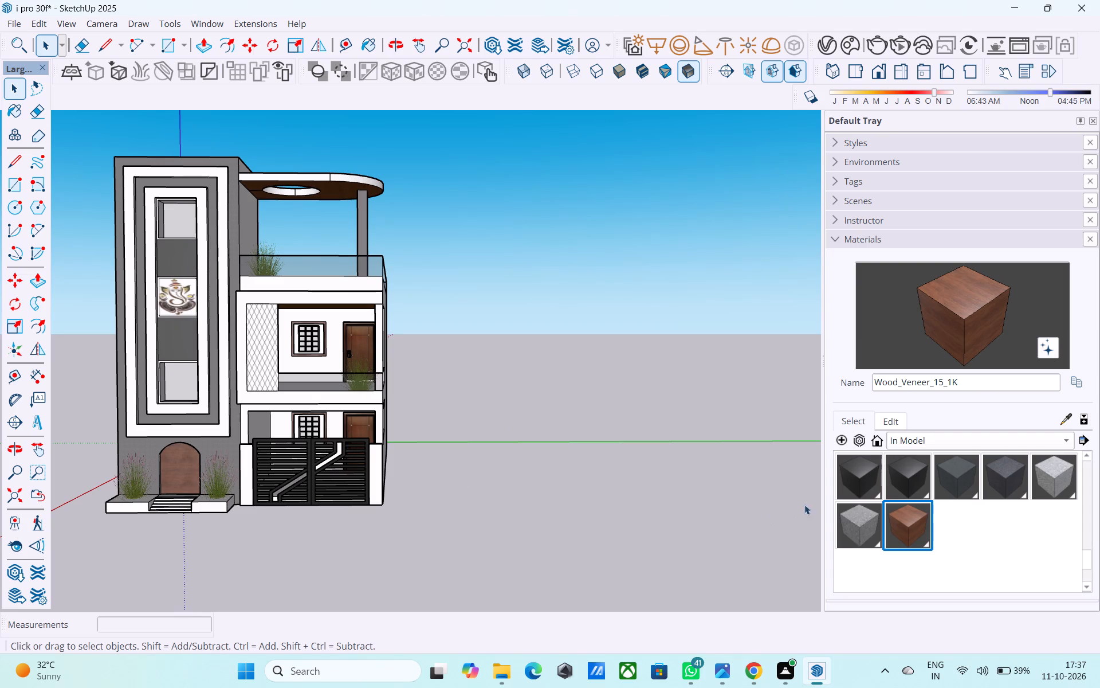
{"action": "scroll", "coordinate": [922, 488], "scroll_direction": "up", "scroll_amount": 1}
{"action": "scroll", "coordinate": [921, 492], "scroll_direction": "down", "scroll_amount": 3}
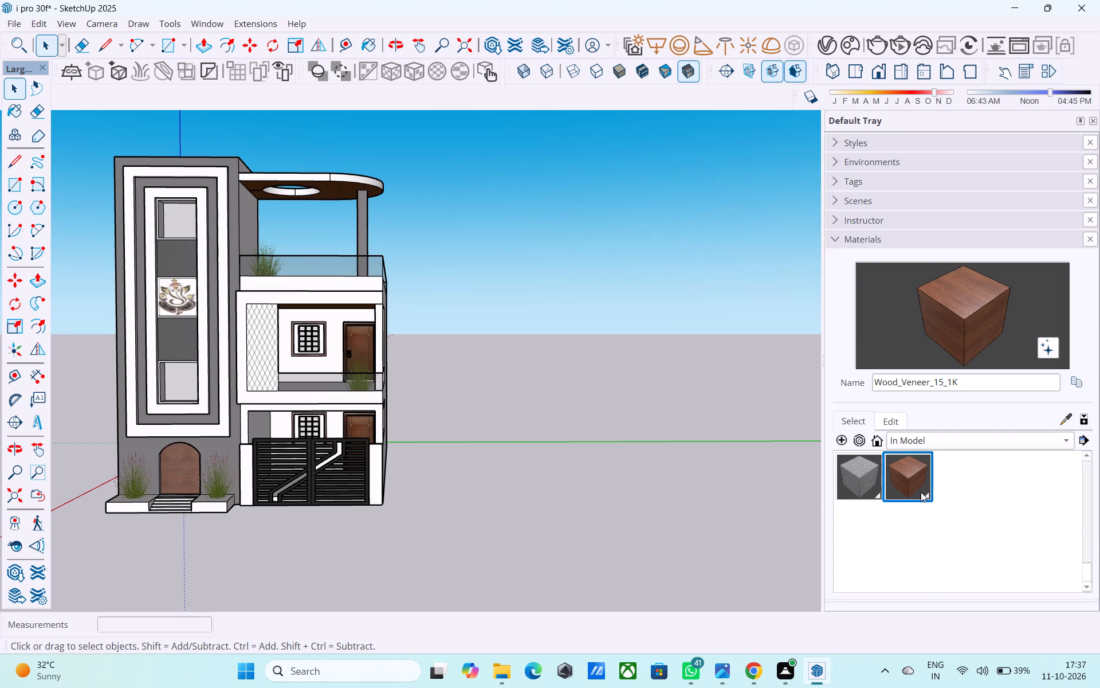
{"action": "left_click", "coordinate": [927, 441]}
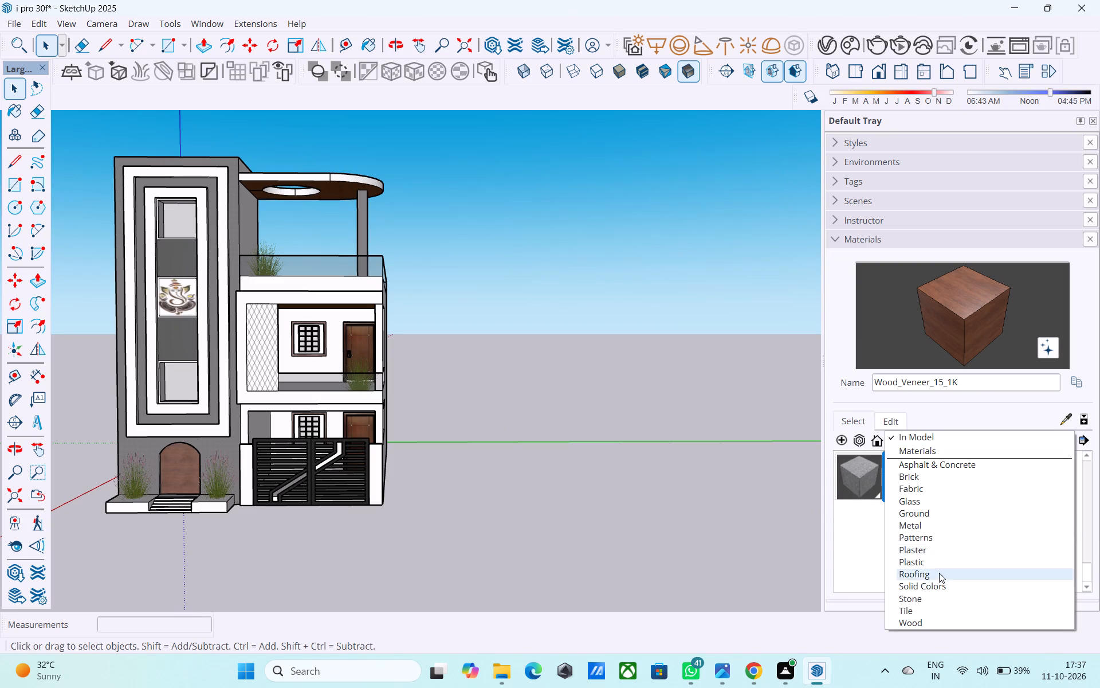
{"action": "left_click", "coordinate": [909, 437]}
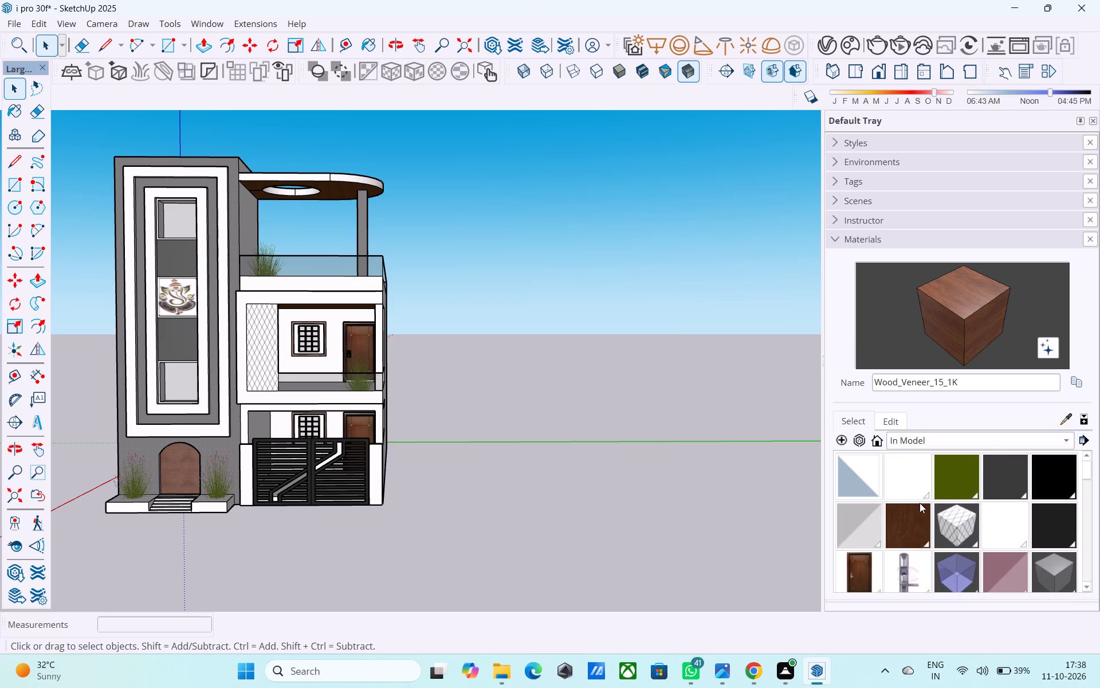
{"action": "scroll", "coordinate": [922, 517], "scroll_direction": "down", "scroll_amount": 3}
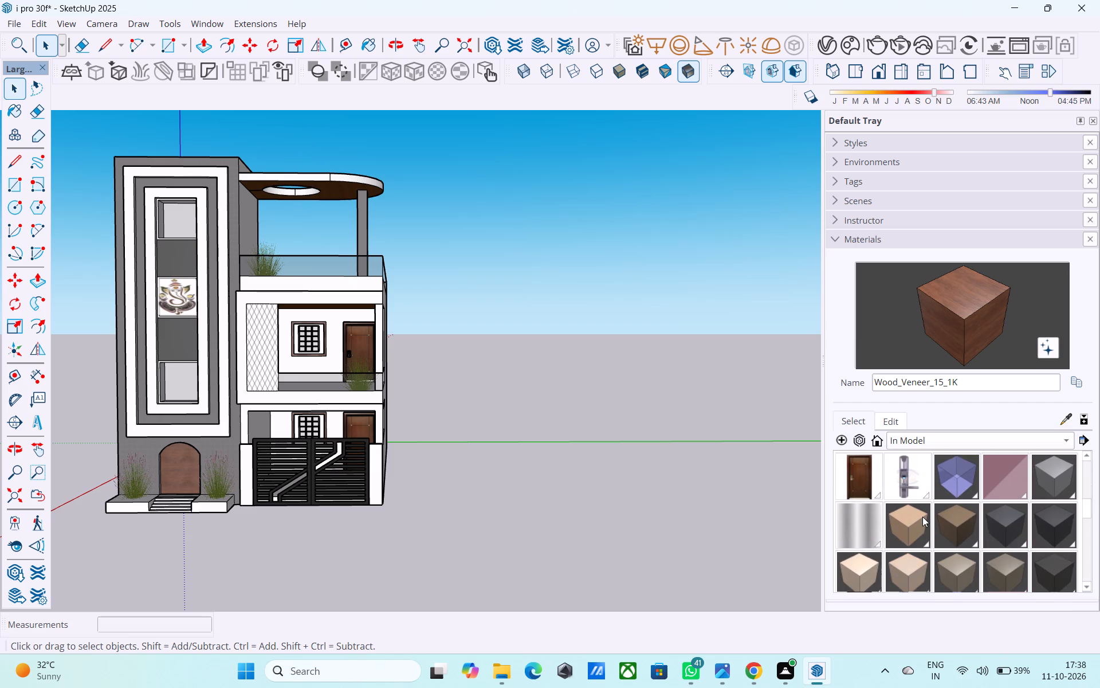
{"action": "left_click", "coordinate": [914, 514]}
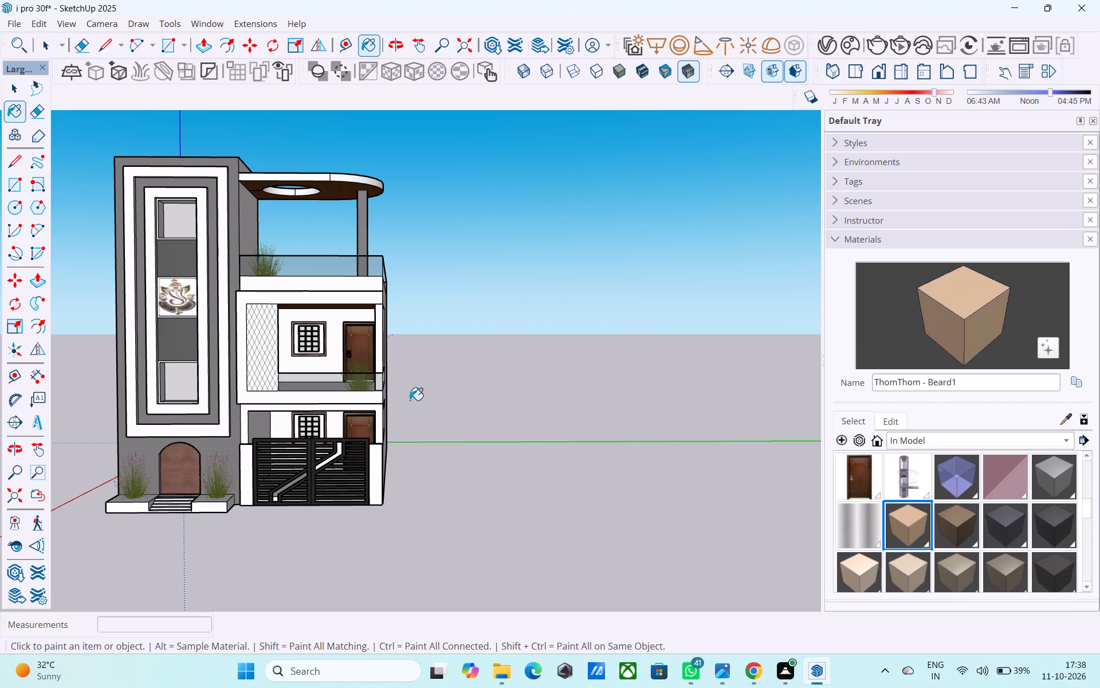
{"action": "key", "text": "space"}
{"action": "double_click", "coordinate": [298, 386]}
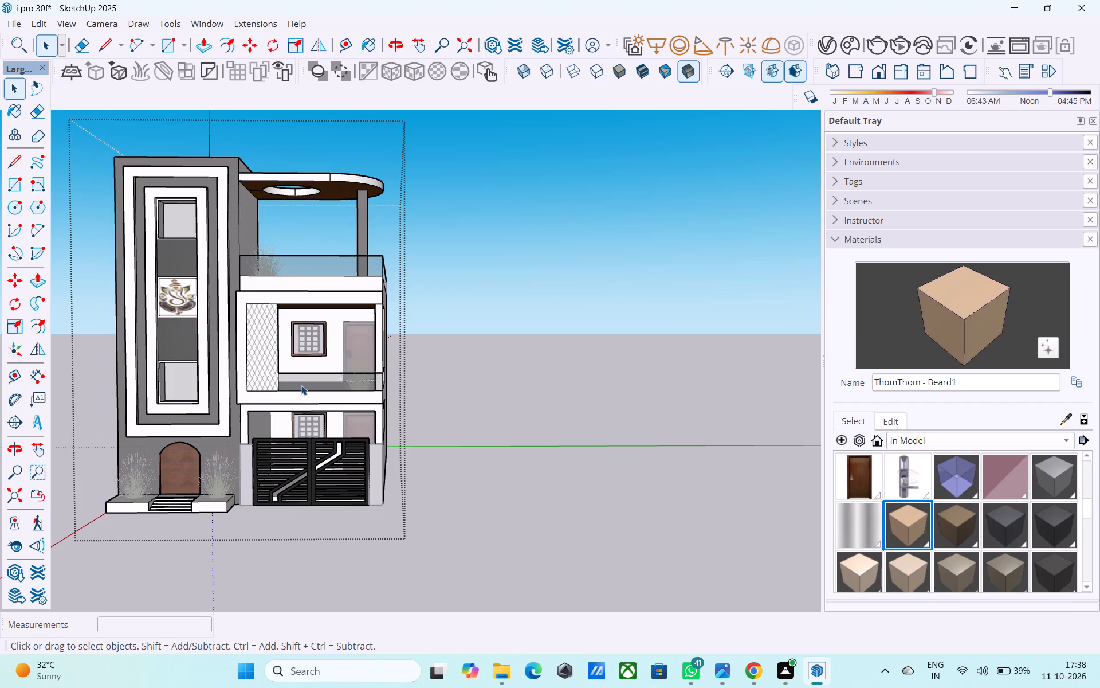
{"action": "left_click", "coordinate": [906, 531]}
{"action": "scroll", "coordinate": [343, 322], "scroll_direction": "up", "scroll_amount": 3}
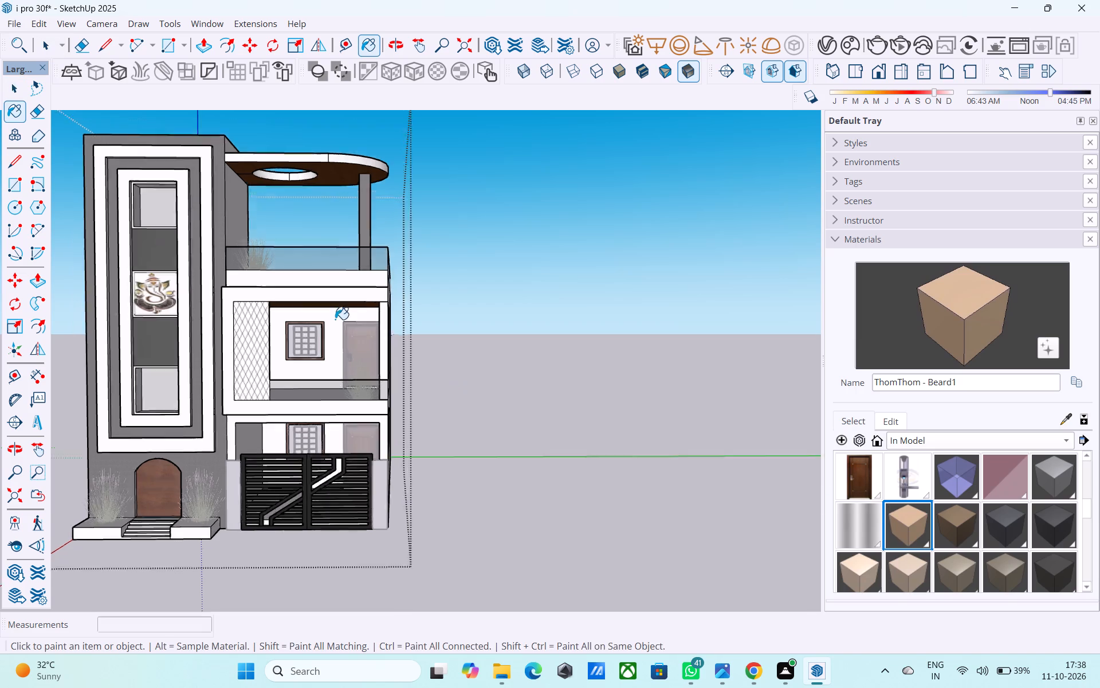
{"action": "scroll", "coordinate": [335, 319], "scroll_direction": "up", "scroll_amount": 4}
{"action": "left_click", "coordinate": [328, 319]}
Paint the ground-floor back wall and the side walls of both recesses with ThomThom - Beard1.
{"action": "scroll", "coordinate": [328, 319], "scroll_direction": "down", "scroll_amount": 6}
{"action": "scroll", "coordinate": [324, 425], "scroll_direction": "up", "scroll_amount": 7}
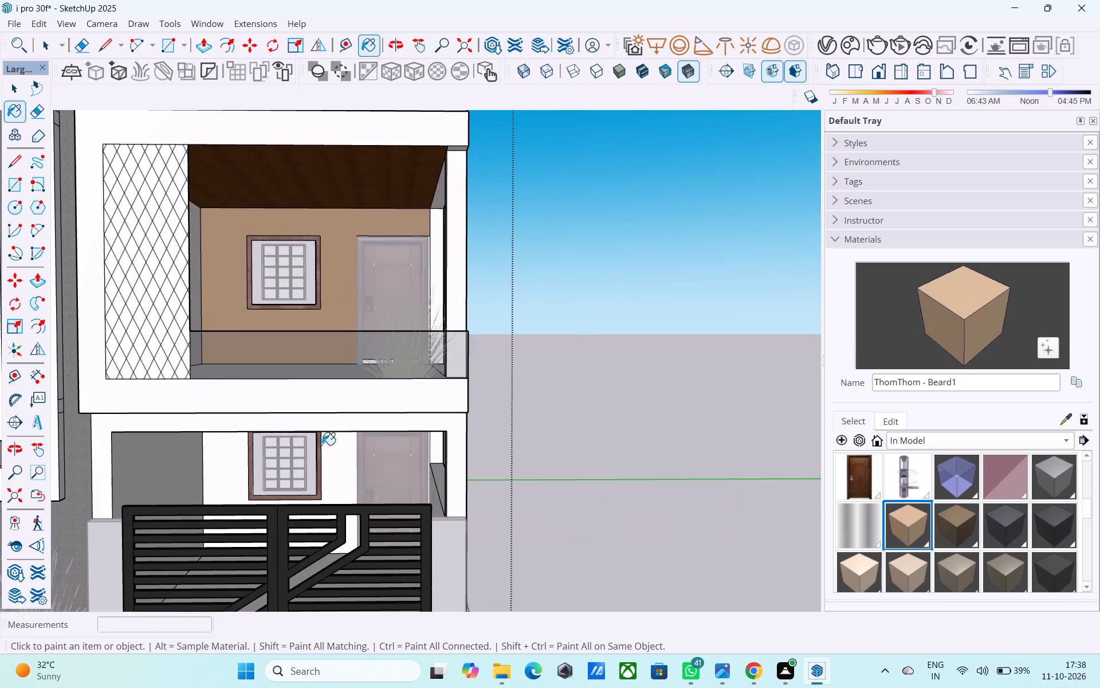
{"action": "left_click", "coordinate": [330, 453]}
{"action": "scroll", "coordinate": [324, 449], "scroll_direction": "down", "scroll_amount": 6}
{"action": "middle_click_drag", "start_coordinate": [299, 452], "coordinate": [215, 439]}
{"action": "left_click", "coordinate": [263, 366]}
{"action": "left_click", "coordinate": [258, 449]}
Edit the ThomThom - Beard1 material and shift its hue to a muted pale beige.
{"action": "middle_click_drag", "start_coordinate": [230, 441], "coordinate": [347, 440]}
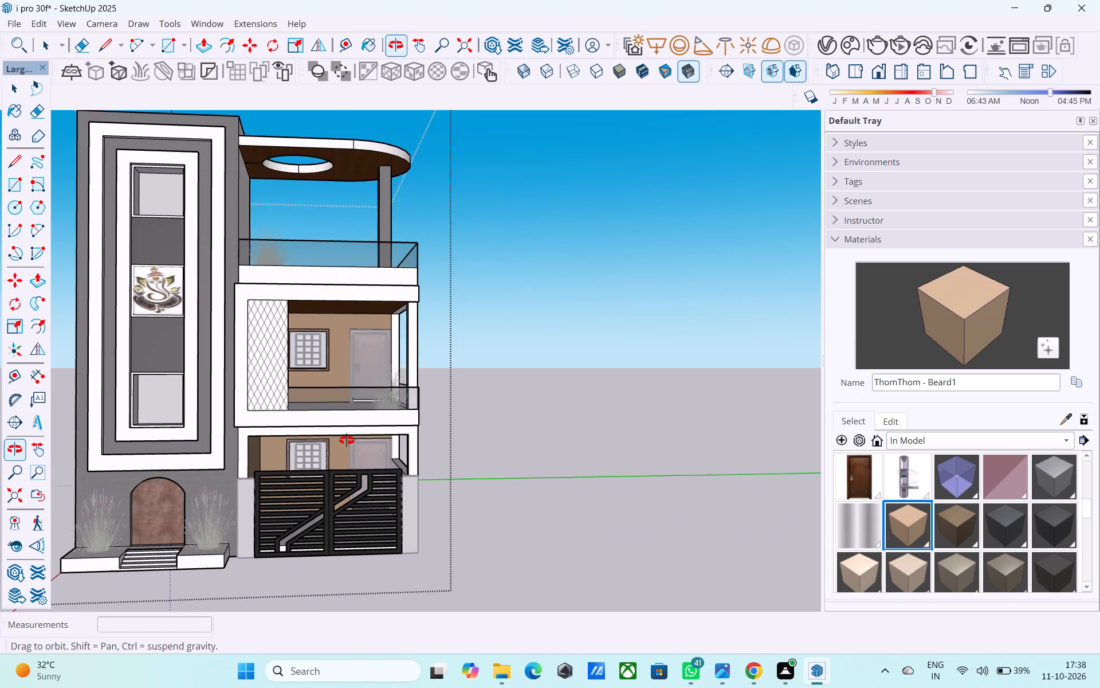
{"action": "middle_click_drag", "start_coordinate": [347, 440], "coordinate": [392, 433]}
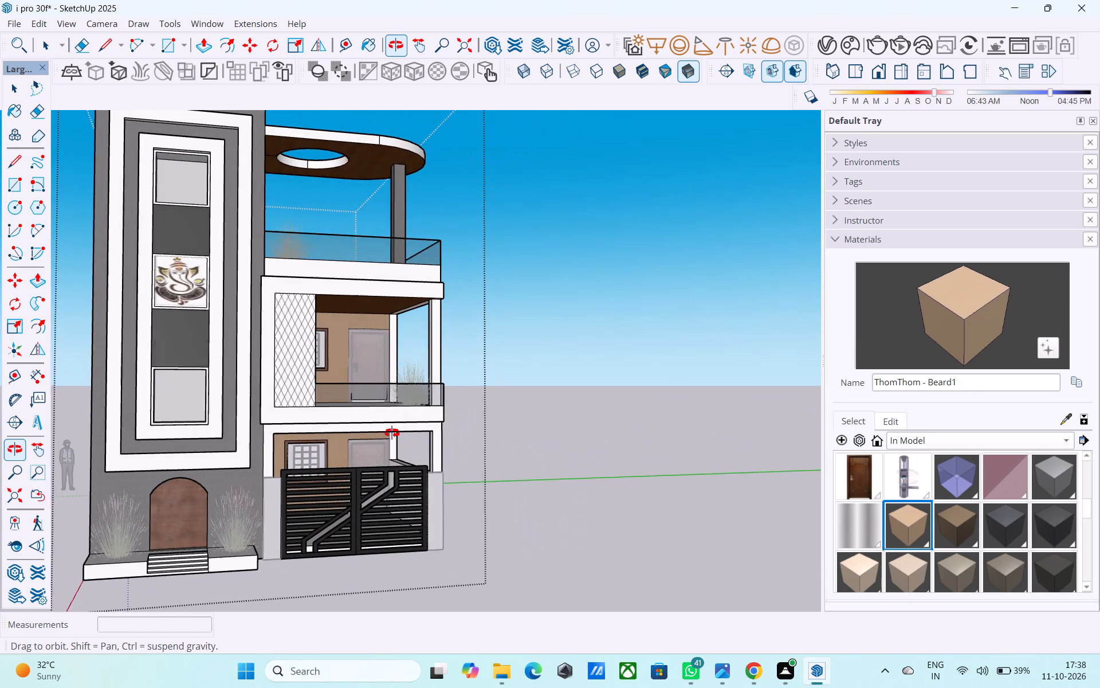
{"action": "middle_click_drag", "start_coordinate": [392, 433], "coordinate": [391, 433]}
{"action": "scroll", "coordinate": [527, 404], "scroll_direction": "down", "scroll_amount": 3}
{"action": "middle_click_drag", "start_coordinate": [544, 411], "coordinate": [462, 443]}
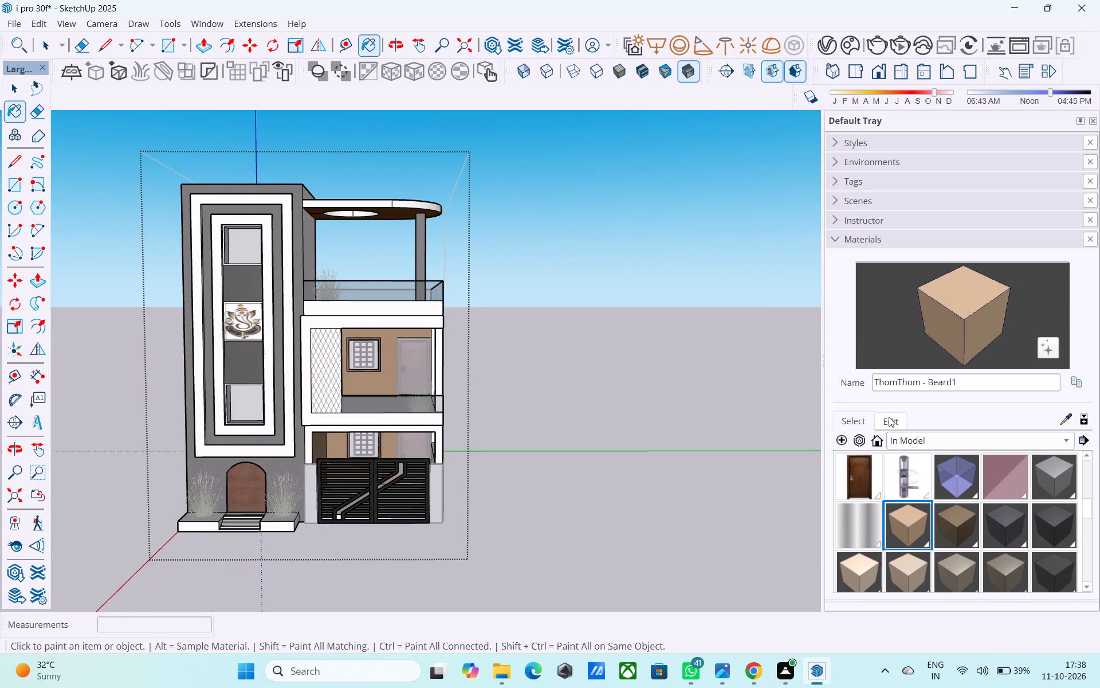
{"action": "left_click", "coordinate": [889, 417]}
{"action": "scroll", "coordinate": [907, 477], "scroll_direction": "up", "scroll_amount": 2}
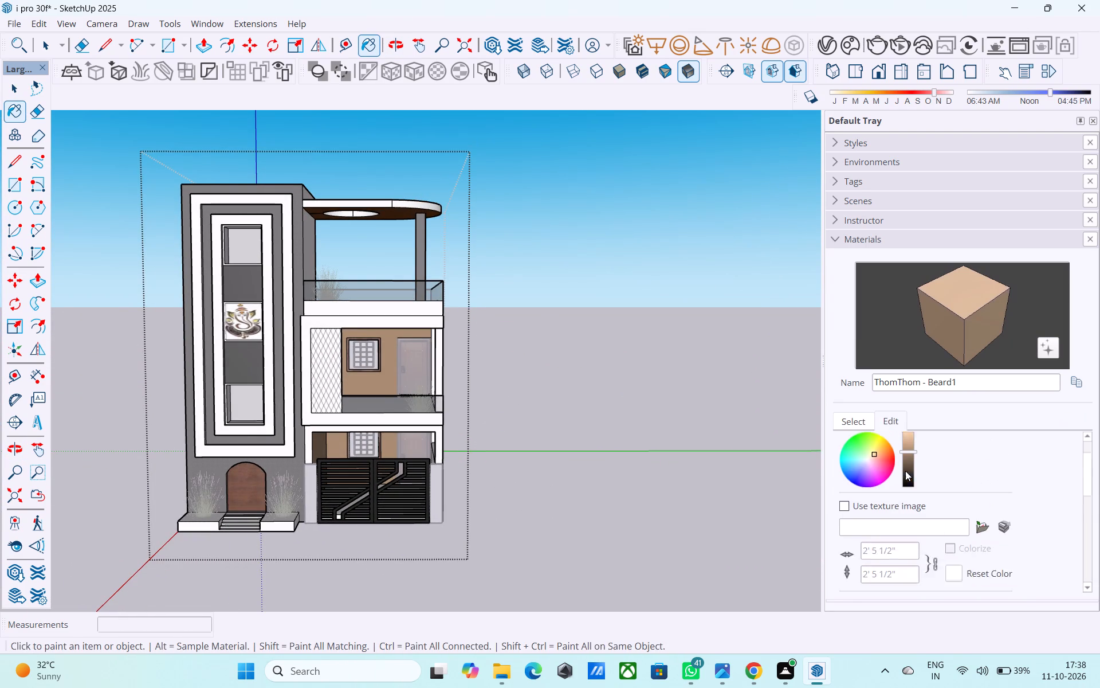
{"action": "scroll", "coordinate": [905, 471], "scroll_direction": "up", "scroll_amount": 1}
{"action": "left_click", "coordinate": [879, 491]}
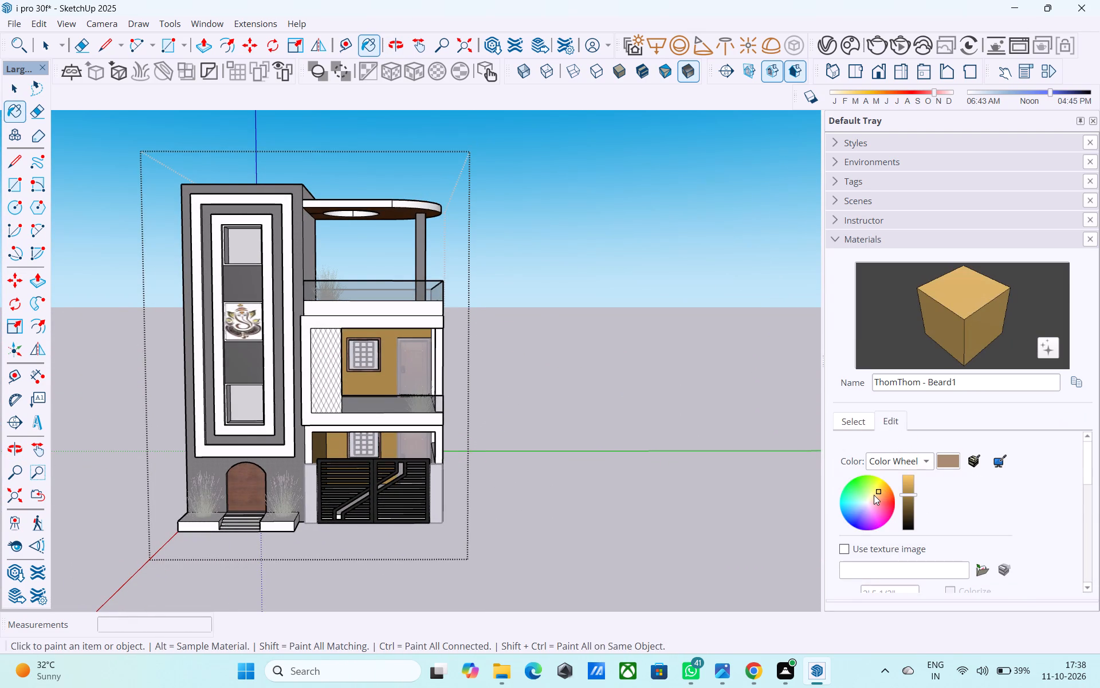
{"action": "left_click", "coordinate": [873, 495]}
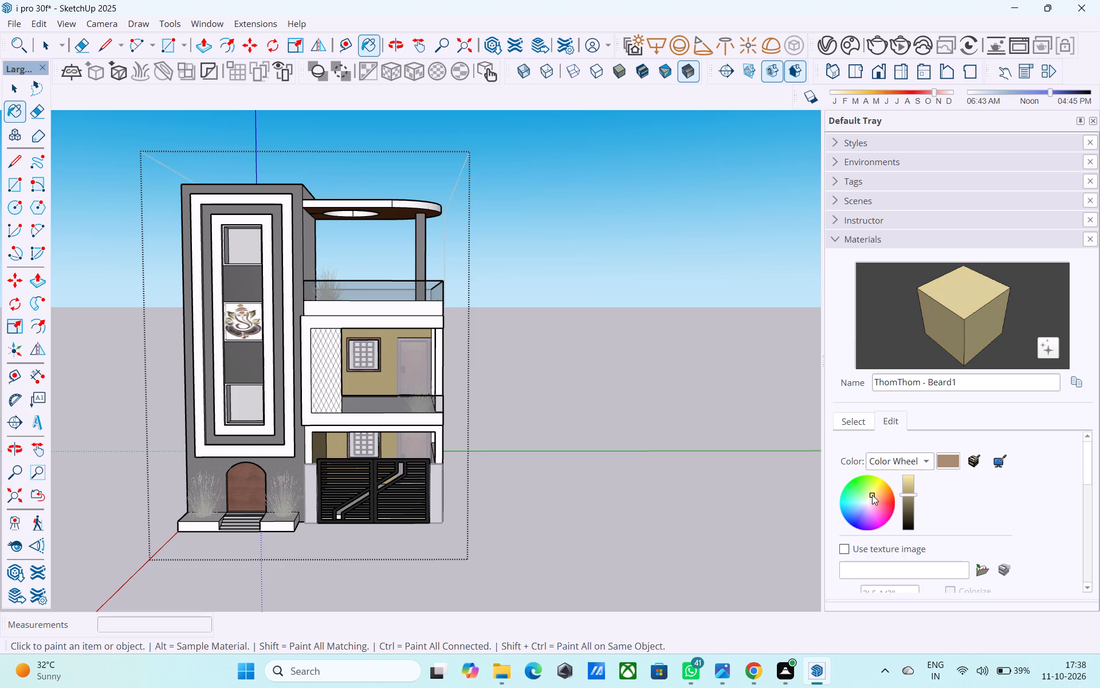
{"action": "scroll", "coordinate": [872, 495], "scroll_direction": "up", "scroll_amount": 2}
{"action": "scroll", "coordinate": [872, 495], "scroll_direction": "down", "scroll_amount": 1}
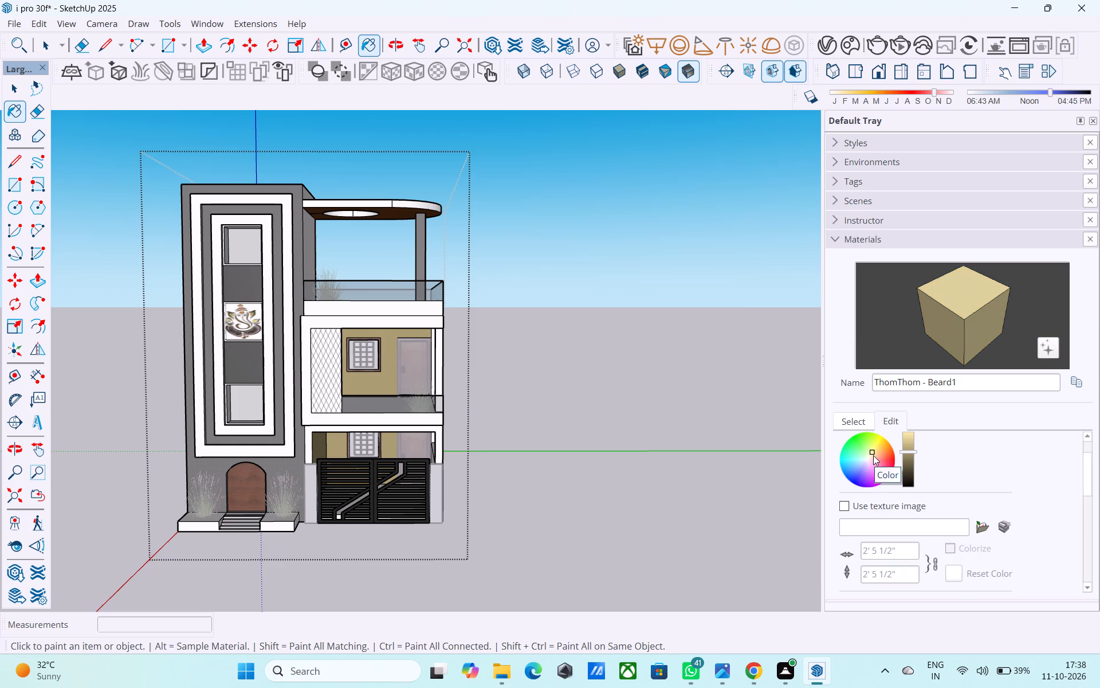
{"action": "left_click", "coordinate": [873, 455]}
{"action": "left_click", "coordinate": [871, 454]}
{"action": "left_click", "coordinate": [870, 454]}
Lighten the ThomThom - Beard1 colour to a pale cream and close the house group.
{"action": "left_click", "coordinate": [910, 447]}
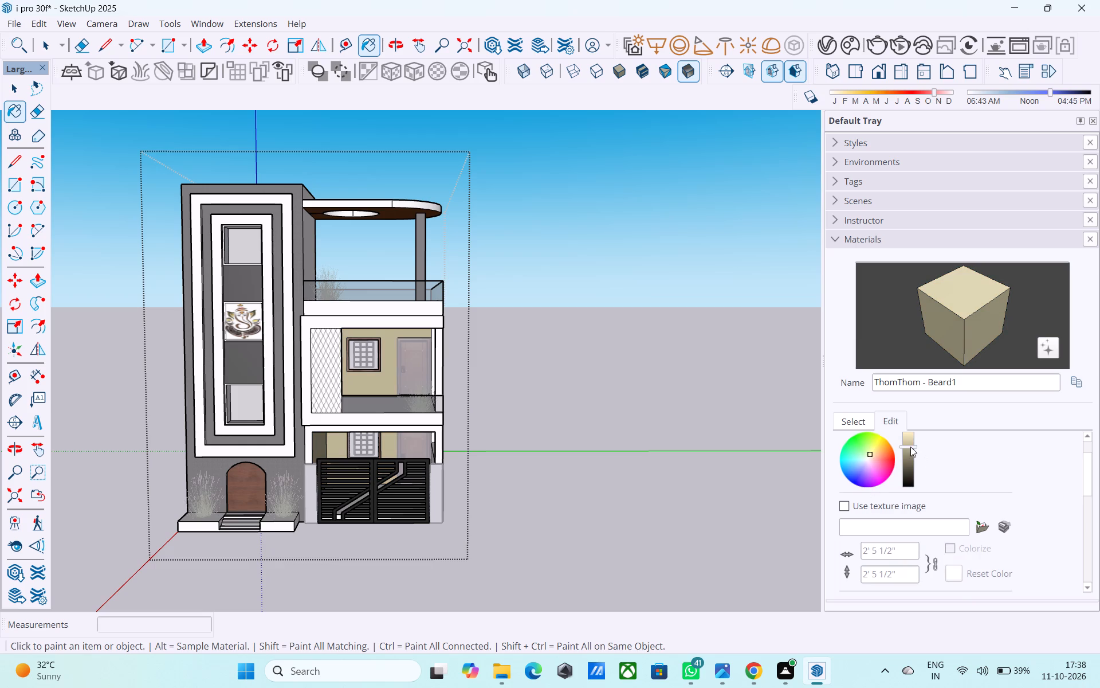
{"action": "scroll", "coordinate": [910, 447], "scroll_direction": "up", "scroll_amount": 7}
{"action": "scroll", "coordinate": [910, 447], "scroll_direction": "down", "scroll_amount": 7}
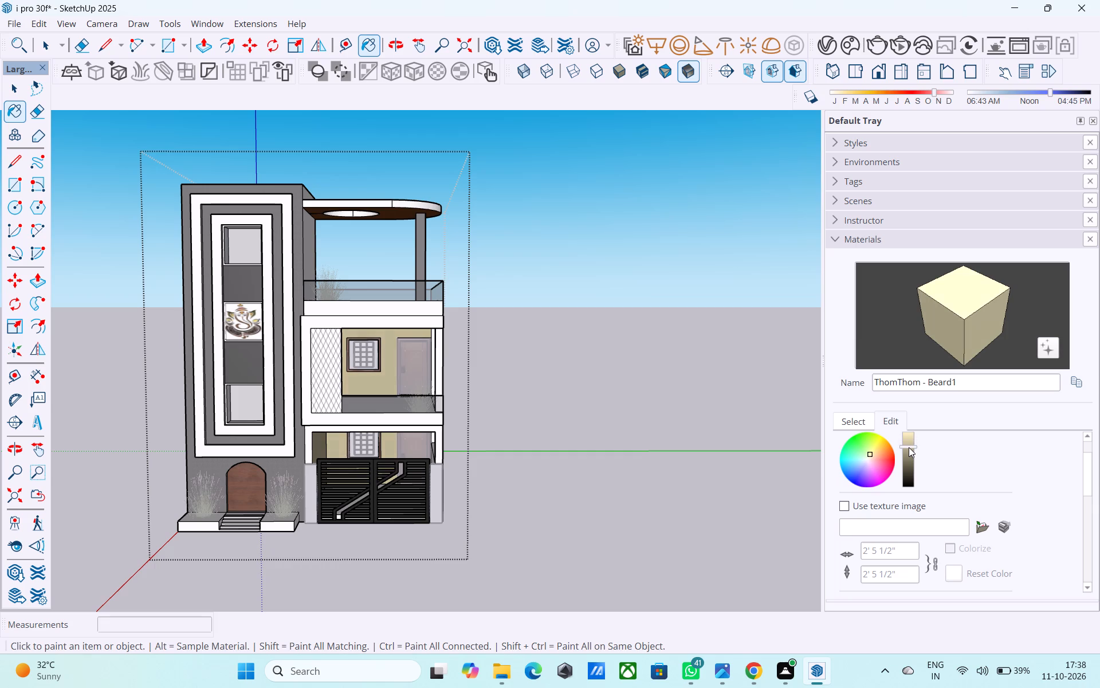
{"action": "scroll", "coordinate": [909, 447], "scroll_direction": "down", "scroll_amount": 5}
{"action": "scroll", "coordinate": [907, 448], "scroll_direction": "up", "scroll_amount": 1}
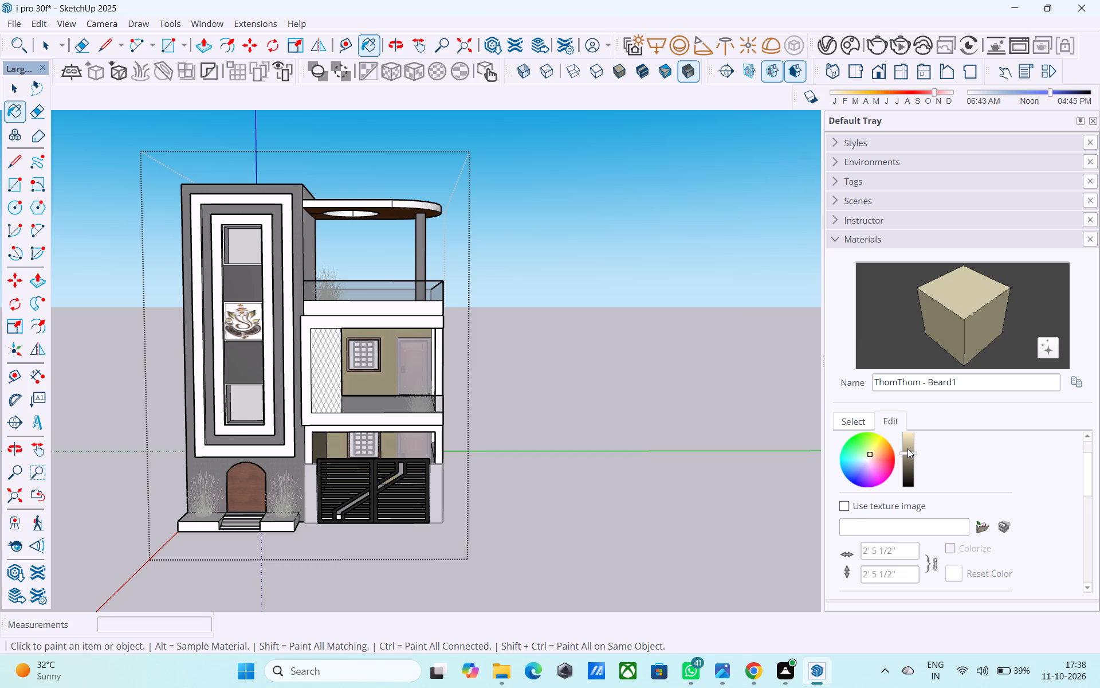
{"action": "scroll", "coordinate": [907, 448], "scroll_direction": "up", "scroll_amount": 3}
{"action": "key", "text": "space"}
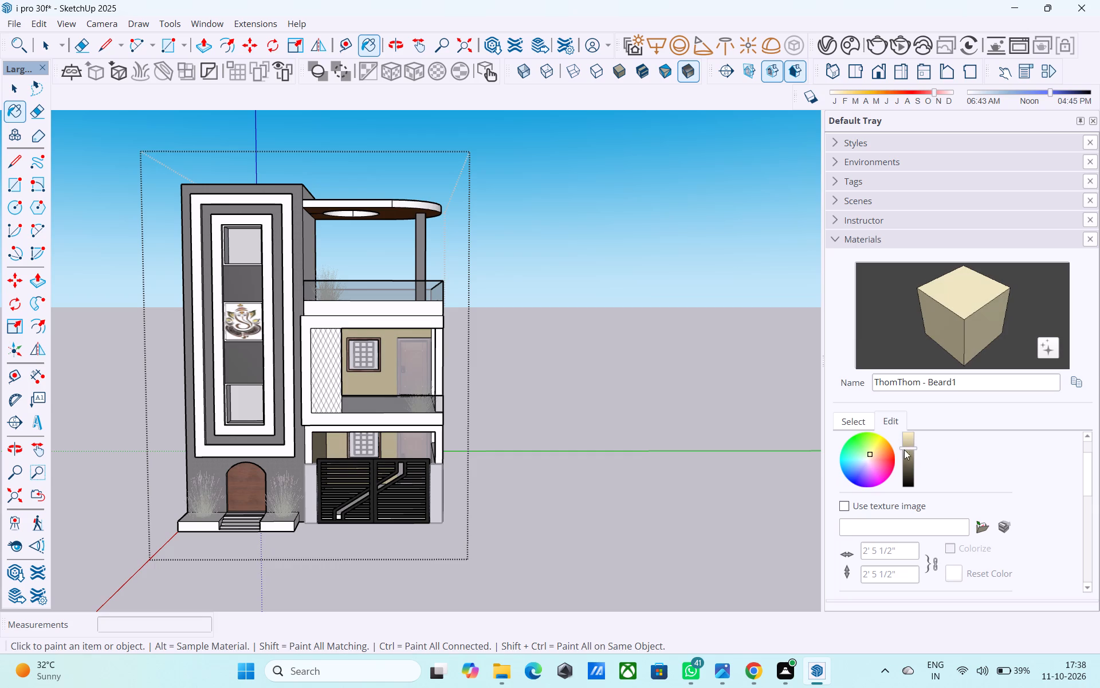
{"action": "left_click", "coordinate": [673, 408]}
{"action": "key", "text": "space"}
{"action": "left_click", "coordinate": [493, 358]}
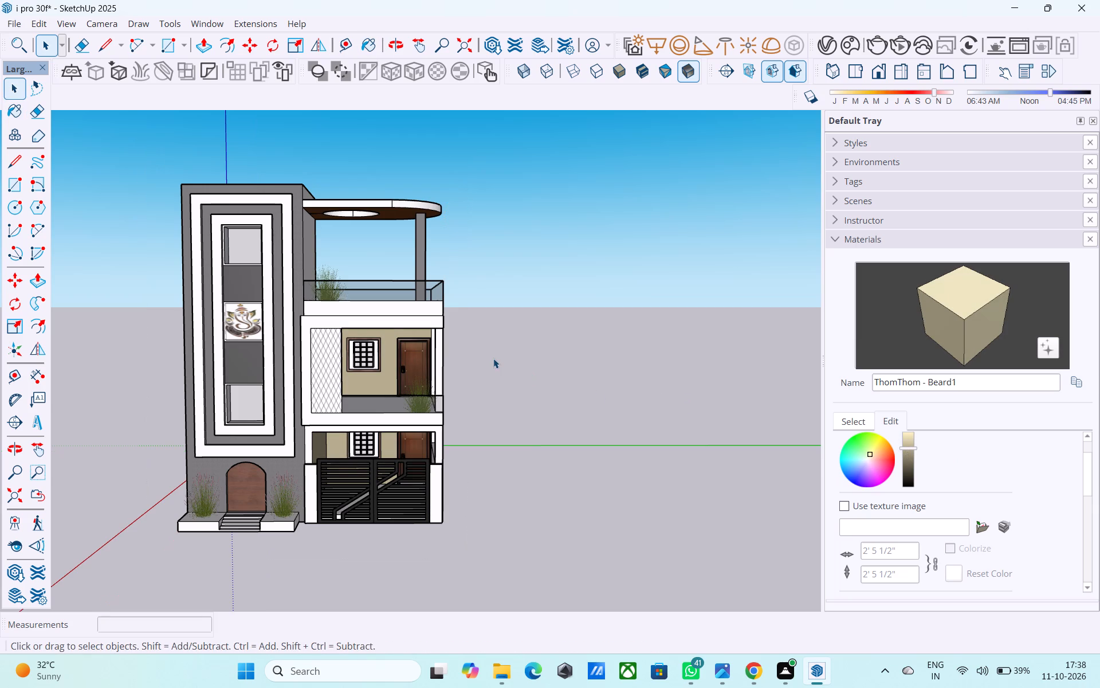
Examine the recoloured balcony and ground-floor walls from the front and from either side of the house.
{"action": "middle_click_drag", "start_coordinate": [470, 356], "coordinate": [392, 322], "text": "shift"}
{"action": "middle_click_drag", "start_coordinate": [378, 346], "coordinate": [633, 416], "text": "shift"}
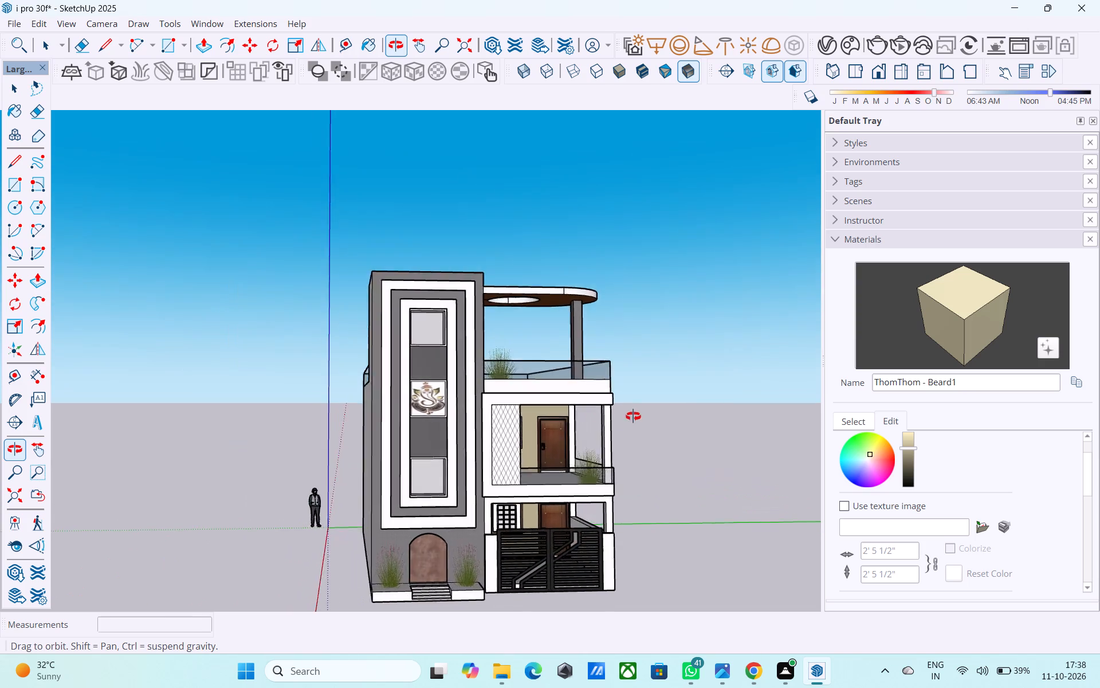
{"action": "middle_click_drag", "start_coordinate": [633, 416], "coordinate": [575, 412], "text": "shift"}
{"action": "scroll", "coordinate": [571, 415], "scroll_direction": "up", "scroll_amount": 3}
{"action": "scroll", "coordinate": [561, 421], "scroll_direction": "down", "scroll_amount": 2}
{"action": "middle_click_drag", "start_coordinate": [561, 421], "coordinate": [407, 393], "text": "shift"}
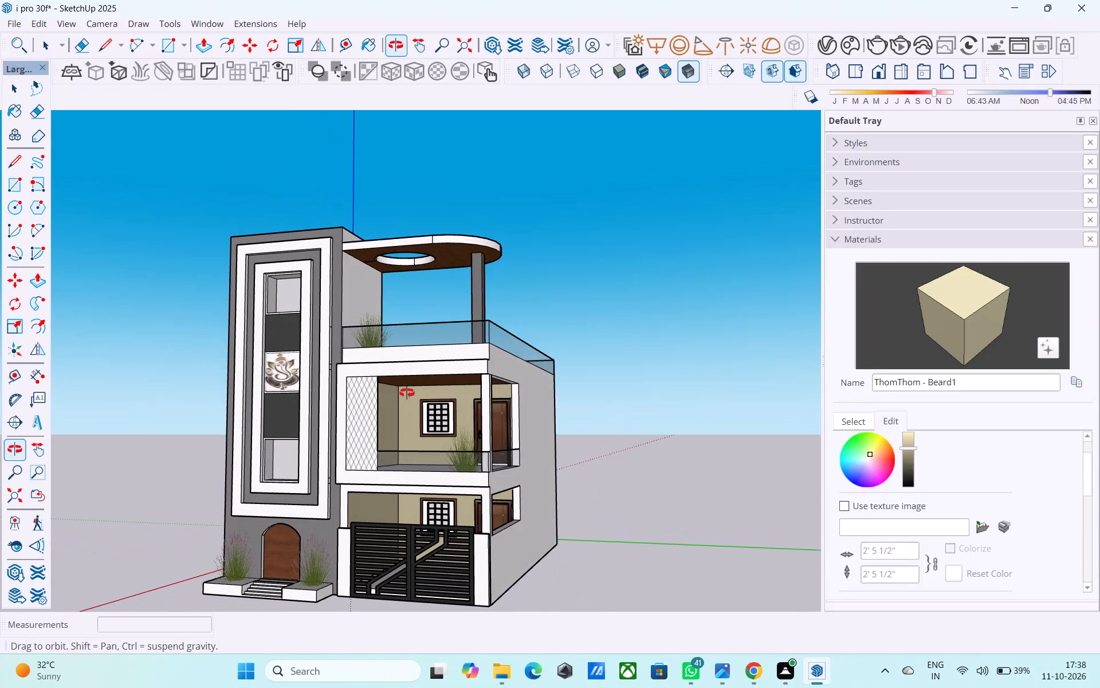
{"action": "middle_click_drag", "start_coordinate": [407, 393], "coordinate": [451, 397], "text": "shift"}
{"action": "scroll", "coordinate": [451, 397], "scroll_direction": "up", "scroll_amount": 3}
{"action": "scroll", "coordinate": [451, 397], "scroll_direction": "down", "scroll_amount": 4}
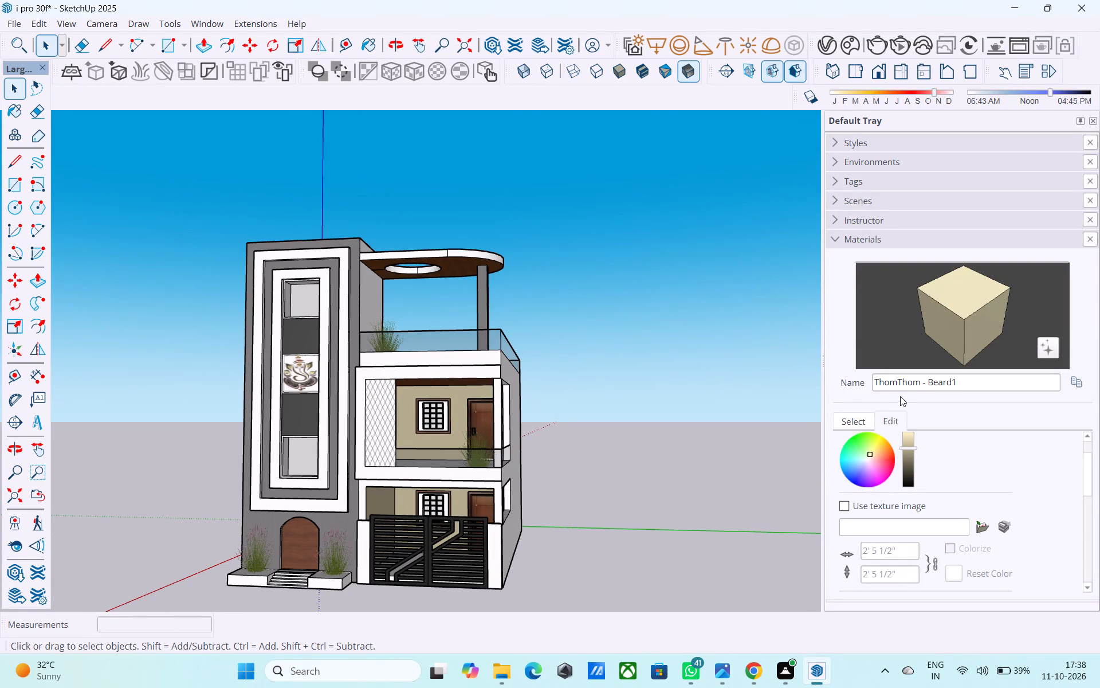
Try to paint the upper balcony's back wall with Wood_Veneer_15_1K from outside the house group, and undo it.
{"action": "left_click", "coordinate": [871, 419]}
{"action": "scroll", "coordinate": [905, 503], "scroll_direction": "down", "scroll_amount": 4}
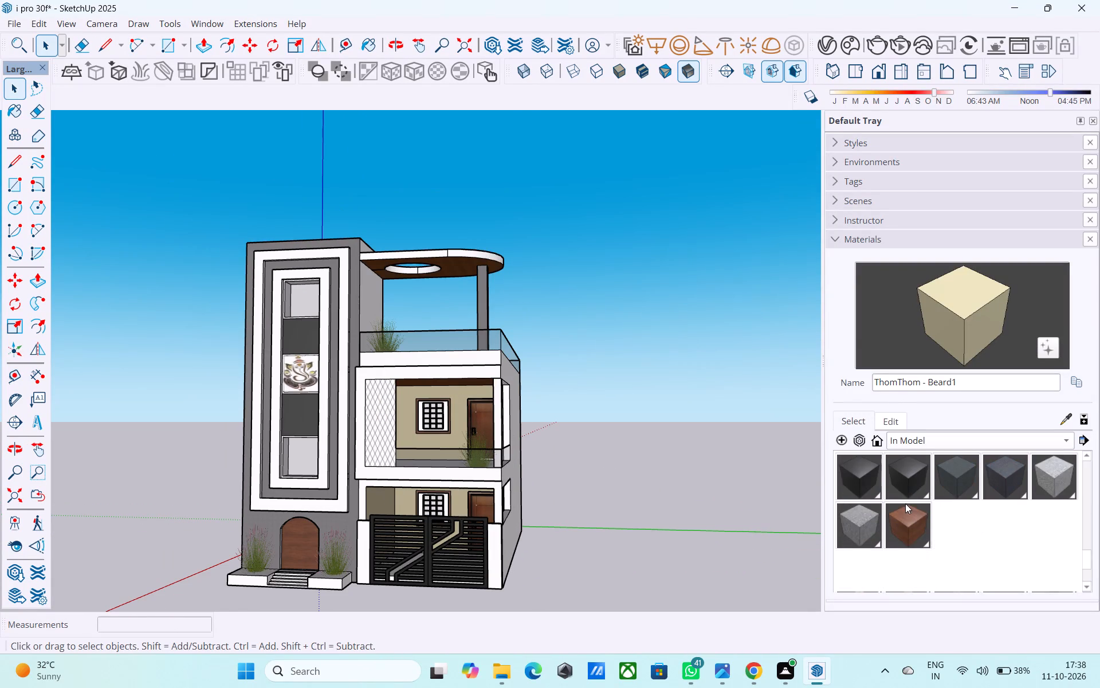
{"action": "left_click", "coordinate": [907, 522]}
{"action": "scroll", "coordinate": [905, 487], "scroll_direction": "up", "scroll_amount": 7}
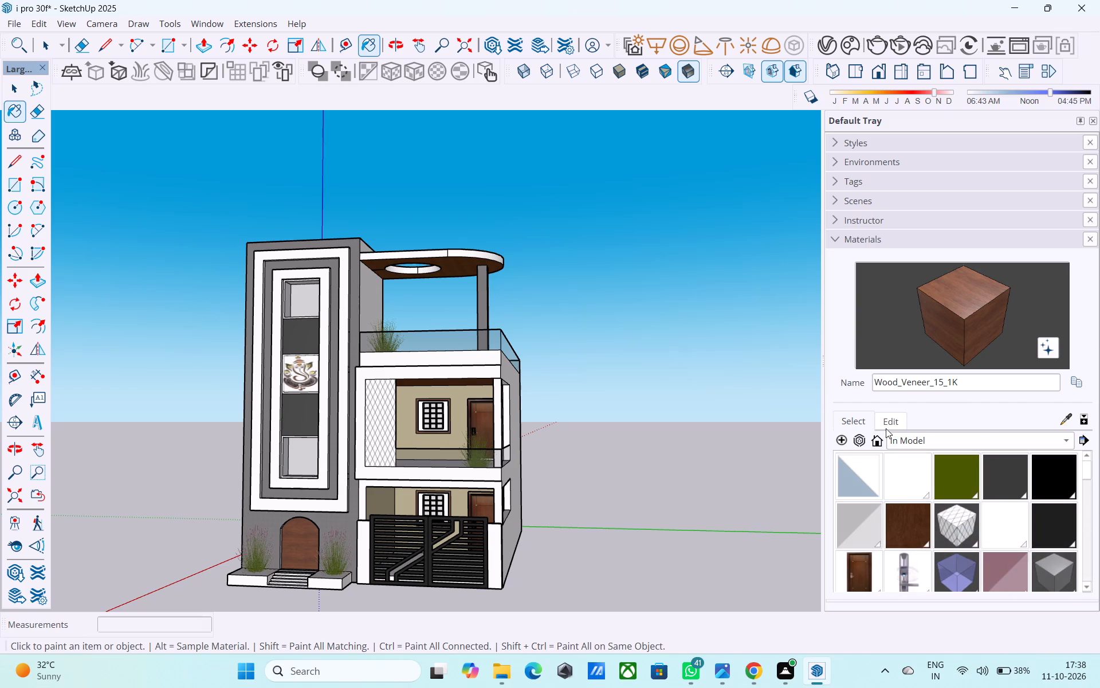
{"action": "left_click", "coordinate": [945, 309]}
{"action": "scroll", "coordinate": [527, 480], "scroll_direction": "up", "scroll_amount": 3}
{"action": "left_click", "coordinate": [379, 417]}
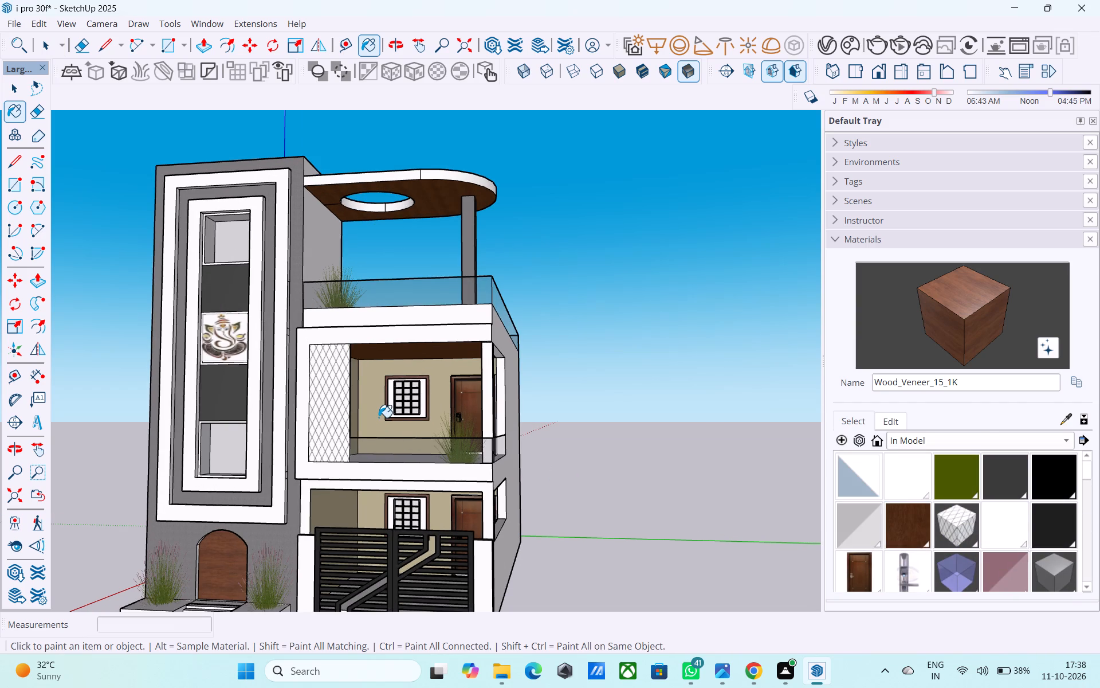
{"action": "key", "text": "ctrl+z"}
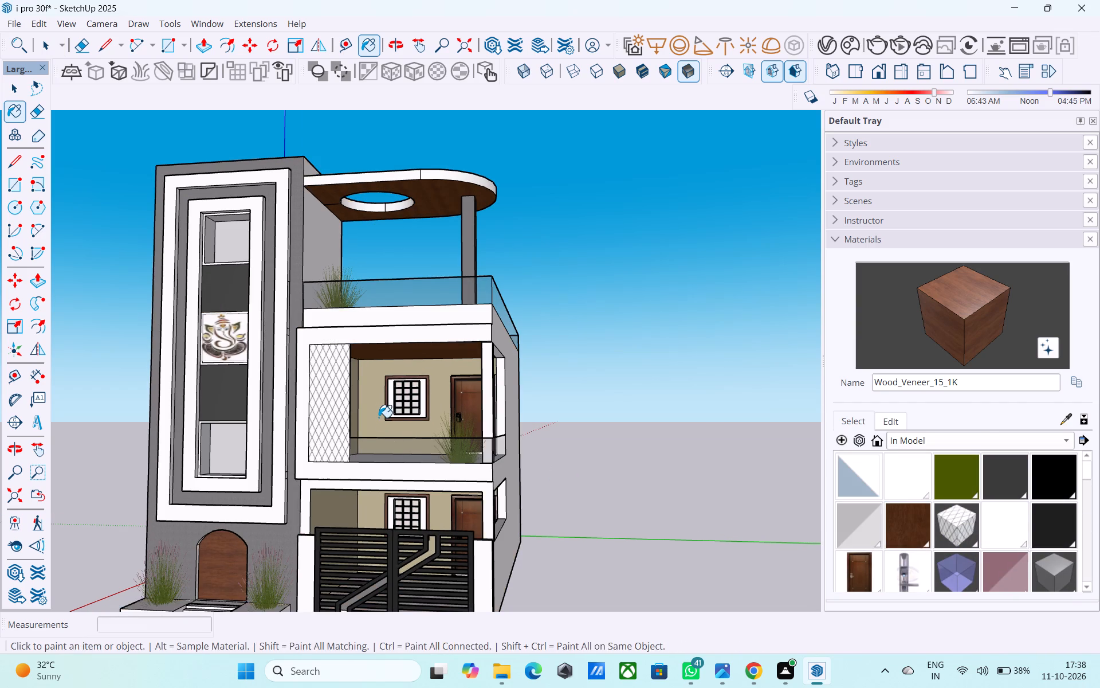
Open the house group and paint the back and side walls of the upper balcony and ground floor with Wood_Veneer_15_1K.
{"action": "key", "text": "space"}
{"action": "double_click", "coordinate": [379, 417]}
{"action": "left_click", "coordinate": [938, 337]}
{"action": "scroll", "coordinate": [621, 402], "scroll_direction": "up", "scroll_amount": 3}
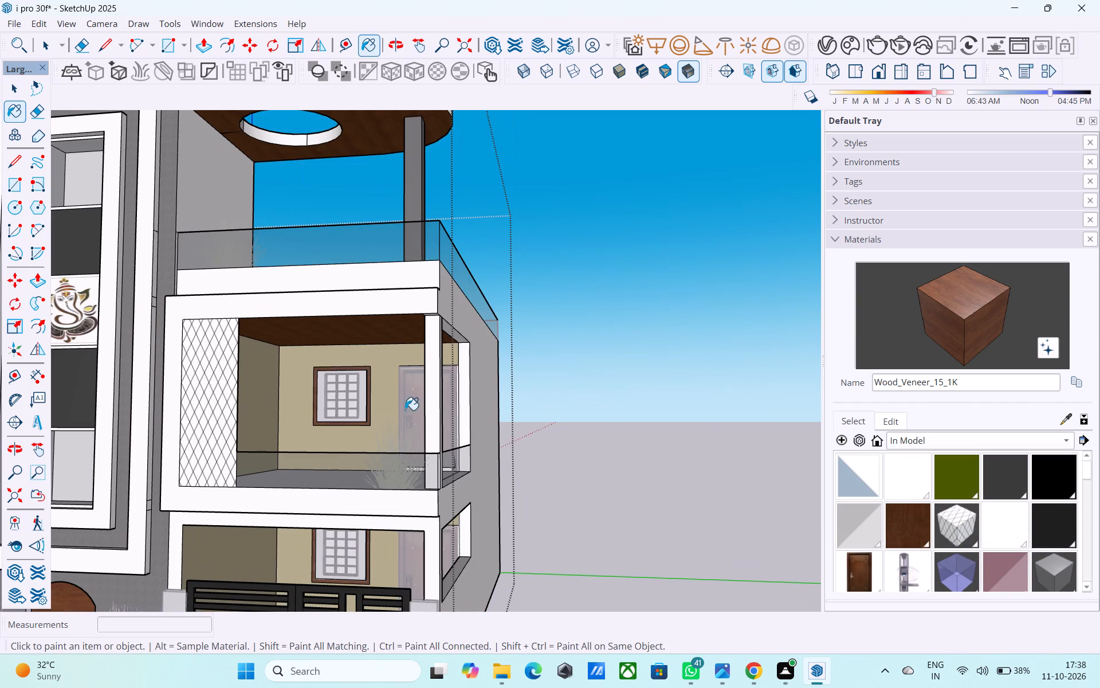
{"action": "left_click", "coordinate": [380, 407]}
{"action": "left_click", "coordinate": [294, 539]}
{"action": "left_click", "coordinate": [266, 545]}
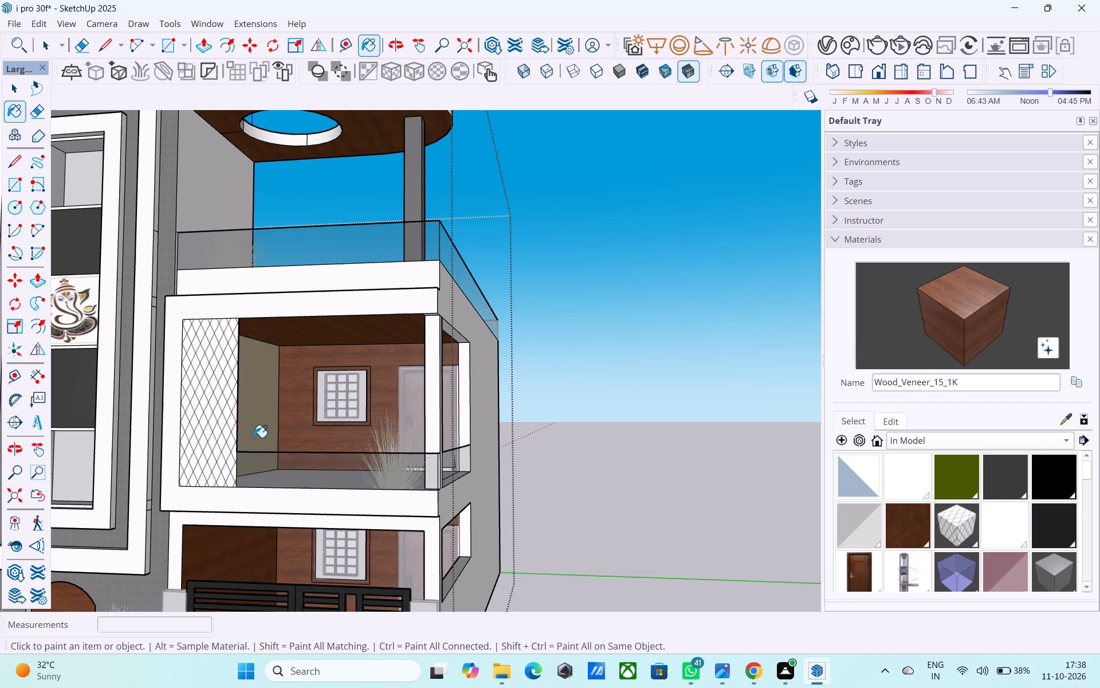
{"action": "left_click", "coordinate": [252, 435]}
Lighten the Wood_Veneer_15_1K material to a light warm brown and close the house group.
{"action": "scroll", "coordinate": [259, 432], "scroll_direction": "down", "scroll_amount": 5}
{"action": "middle_click_drag", "start_coordinate": [269, 445], "coordinate": [400, 449]}
{"action": "scroll", "coordinate": [398, 452], "scroll_direction": "down", "scroll_amount": 2}
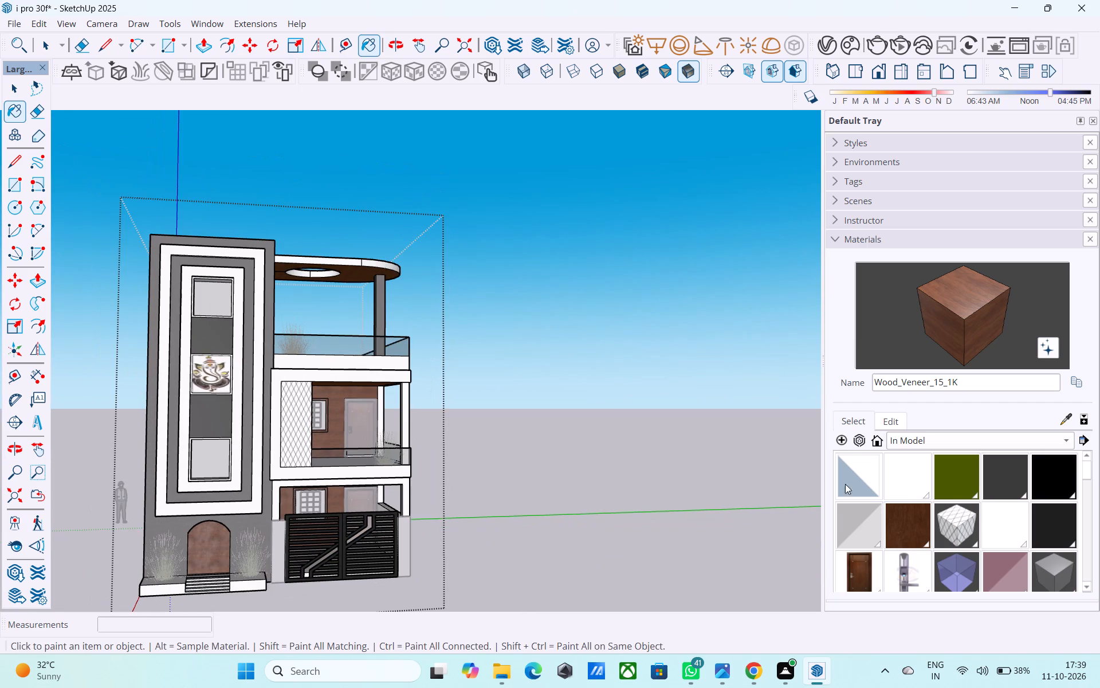
{"action": "left_click", "coordinate": [895, 418]}
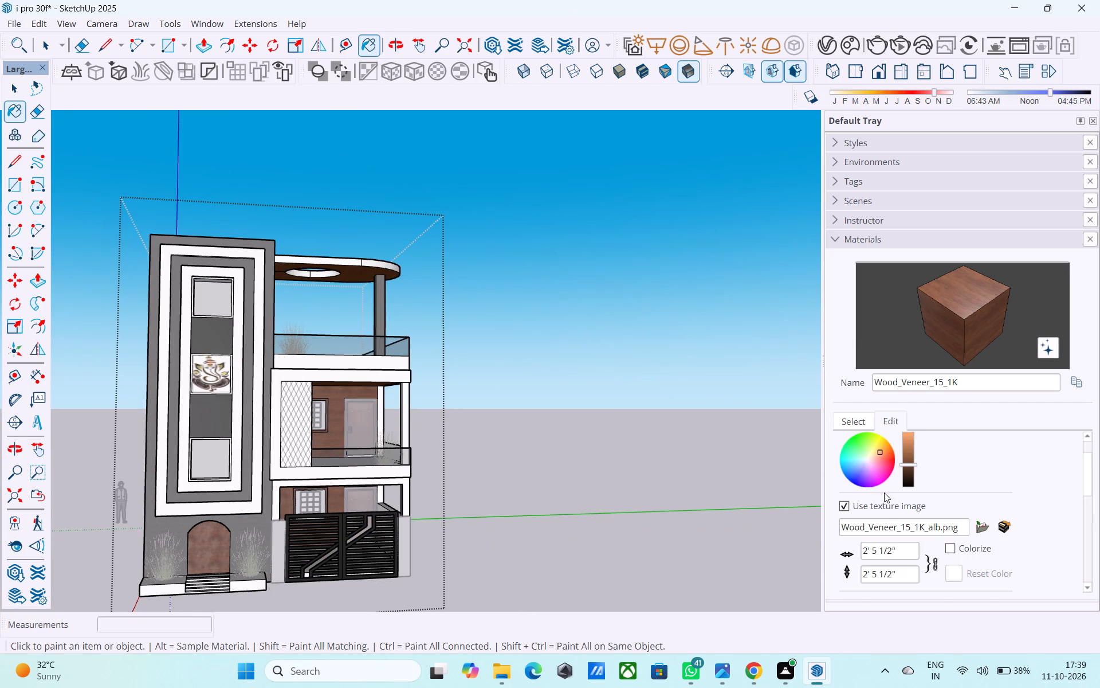
{"action": "left_click", "coordinate": [912, 459]}
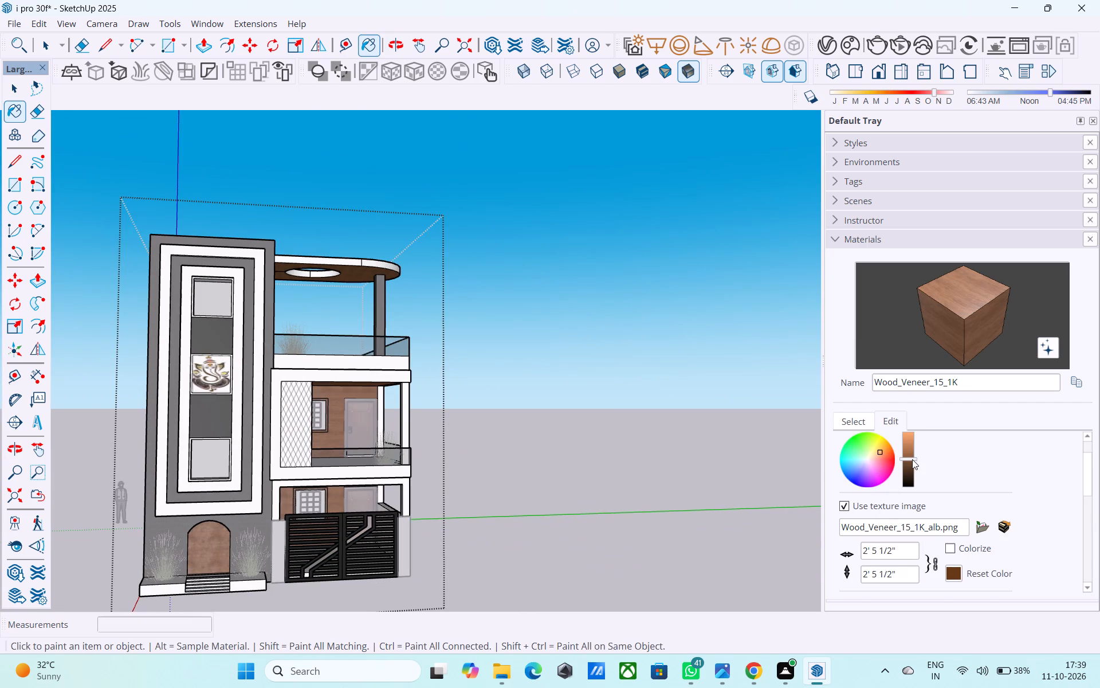
{"action": "scroll", "coordinate": [912, 459], "scroll_direction": "down", "scroll_amount": 1}
{"action": "middle_click_drag", "start_coordinate": [701, 466], "coordinate": [587, 470]}
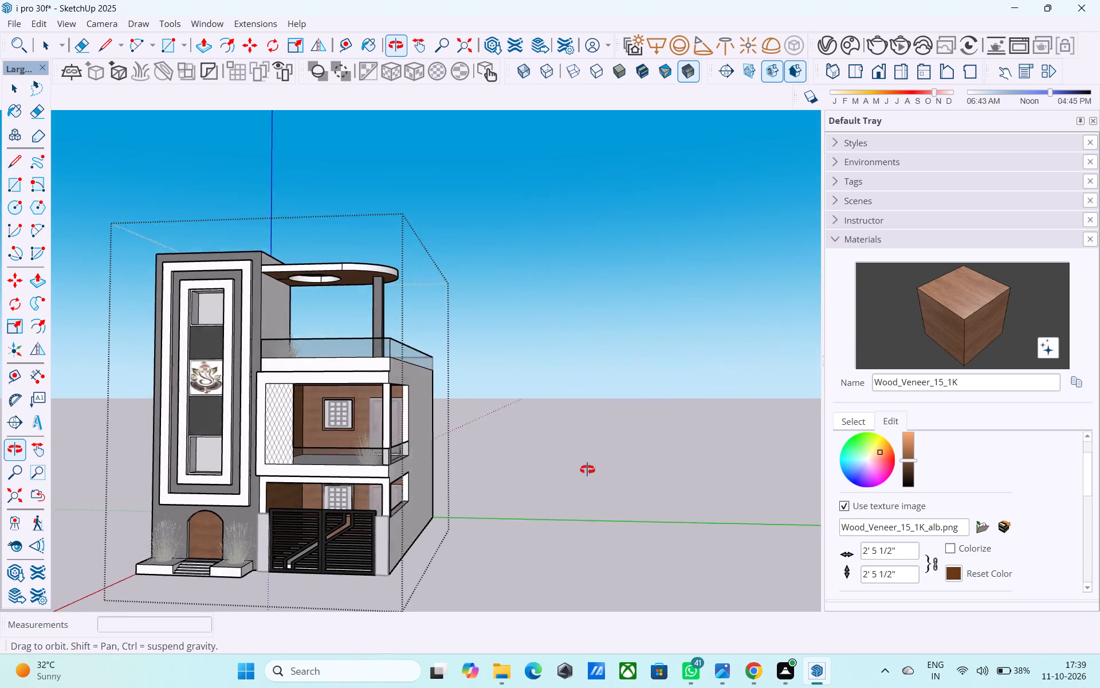
{"action": "middle_click_drag", "start_coordinate": [587, 470], "coordinate": [642, 470]}
{"action": "scroll", "coordinate": [910, 451], "scroll_direction": "down", "scroll_amount": 2}
{"action": "scroll", "coordinate": [910, 451], "scroll_direction": "up", "scroll_amount": 3}
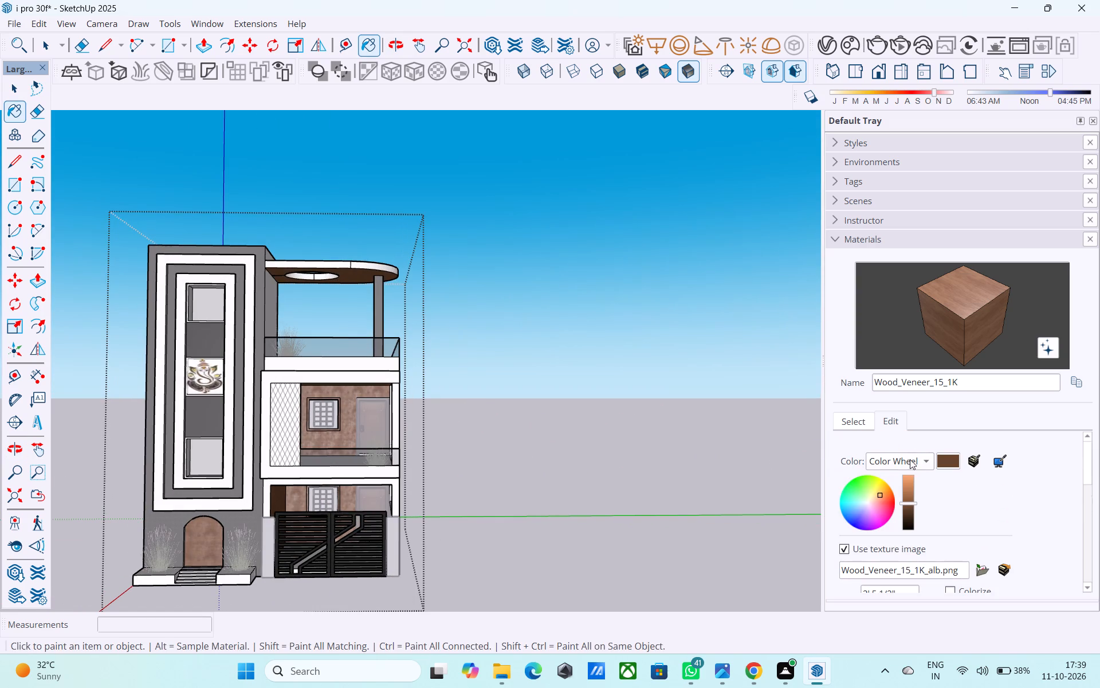
{"action": "left_click", "coordinate": [907, 494]}
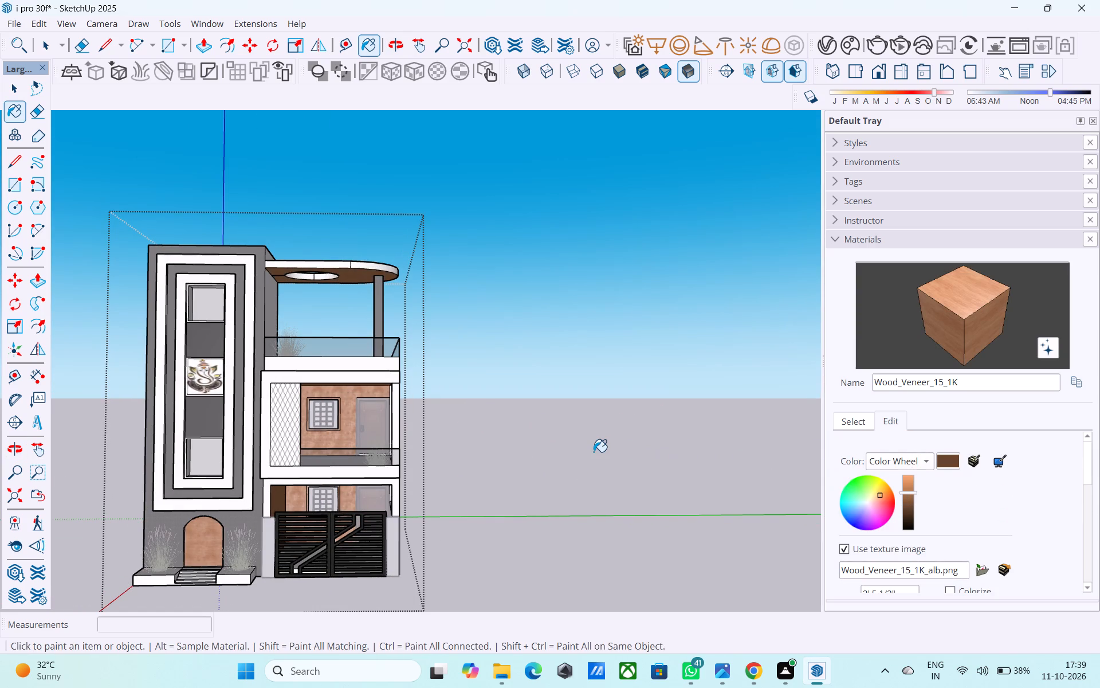
{"action": "key", "text": "space"}
{"action": "left_click", "coordinate": [588, 448]}
{"action": "key", "text": "space"}
{"action": "scroll", "coordinate": [587, 447], "scroll_direction": "down", "scroll_amount": 3}
{"action": "middle_click_drag", "start_coordinate": [587, 447], "coordinate": [522, 468]}
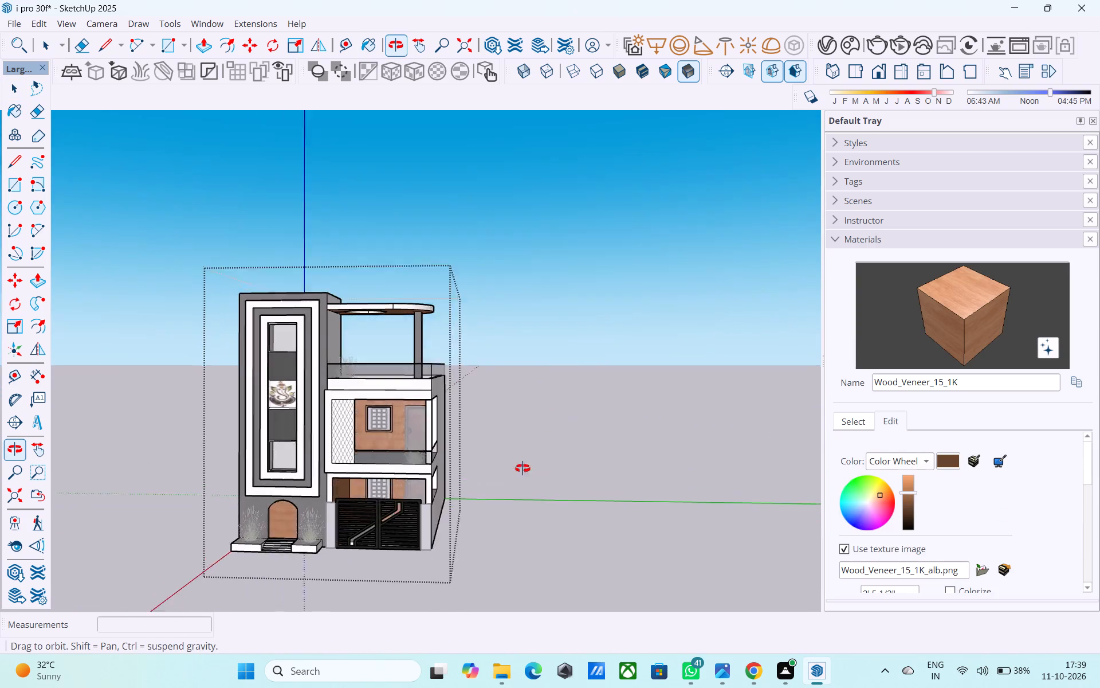
{"action": "middle_click_drag", "start_coordinate": [522, 468], "coordinate": [458, 486]}
{"action": "left_click", "coordinate": [485, 467]}
{"action": "middle_click_drag", "start_coordinate": [477, 378], "coordinate": [564, 356]}
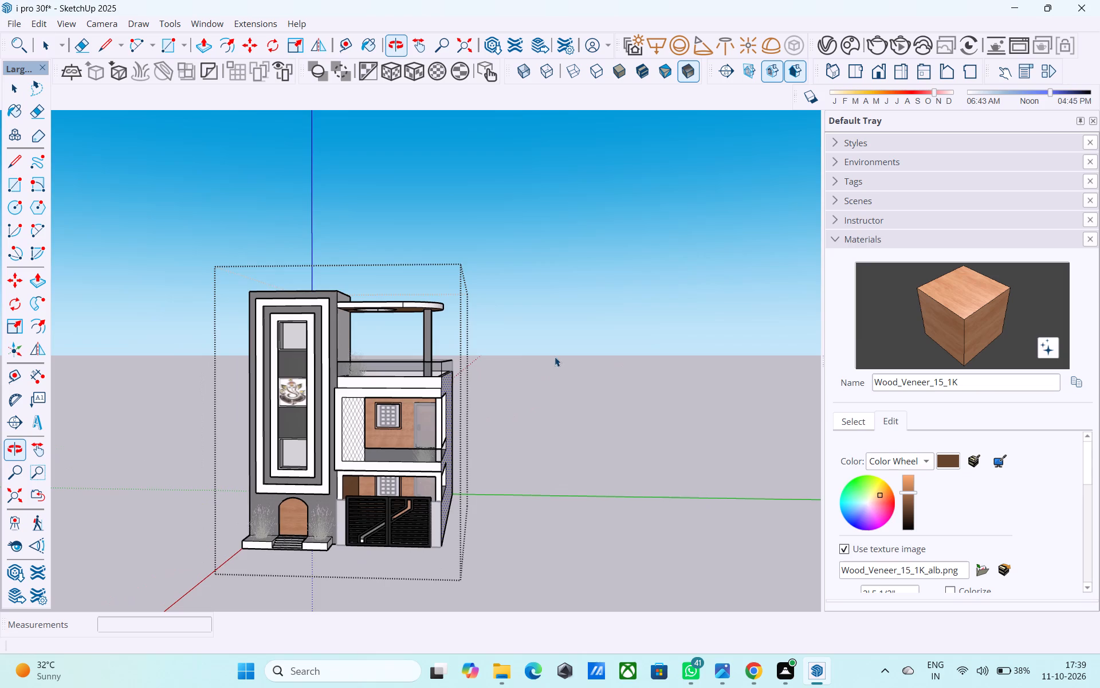
{"action": "scroll", "coordinate": [418, 430], "scroll_direction": "up", "scroll_amount": 3}
{"action": "left_click", "coordinate": [563, 382]}
Examine the lightened wood walls and entrance arch from the front, the side and above.
{"action": "middle_click_drag", "start_coordinate": [441, 447], "coordinate": [447, 406]}
{"action": "scroll", "coordinate": [413, 436], "scroll_direction": "up", "scroll_amount": 3}
{"action": "middle_click_drag", "start_coordinate": [390, 455], "coordinate": [424, 516]}
{"action": "middle_click_drag", "start_coordinate": [424, 516], "coordinate": [228, 552]}
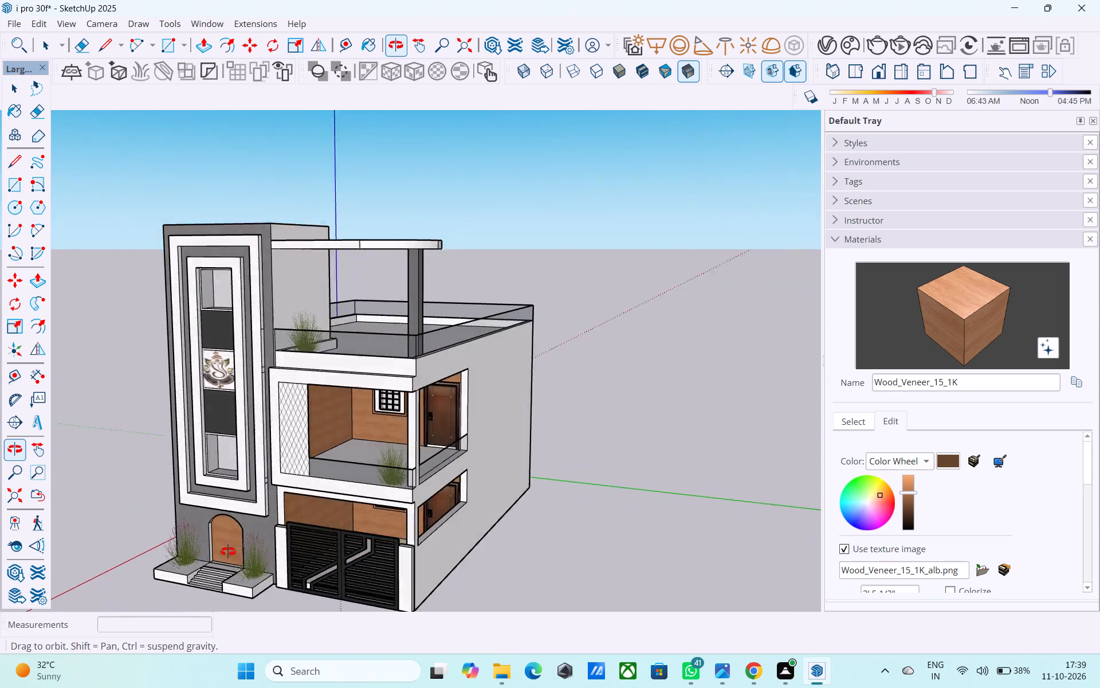
{"action": "middle_click_drag", "start_coordinate": [228, 552], "coordinate": [364, 651]}
{"action": "scroll", "coordinate": [403, 584], "scroll_direction": "up", "scroll_amount": 5}
{"action": "scroll", "coordinate": [384, 501], "scroll_direction": "up", "scroll_amount": 1}
{"action": "left_click", "coordinate": [382, 502]}
{"action": "middle_click_drag", "start_coordinate": [382, 502], "coordinate": [383, 488]}
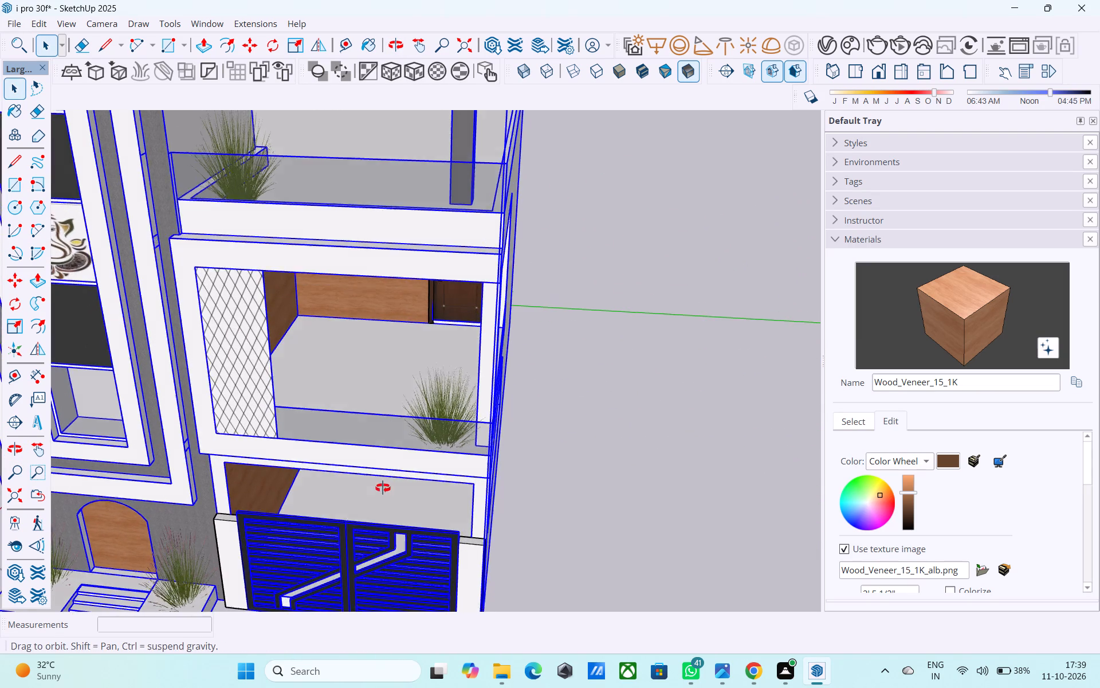
{"action": "middle_click_drag", "start_coordinate": [383, 488], "coordinate": [447, 409]}
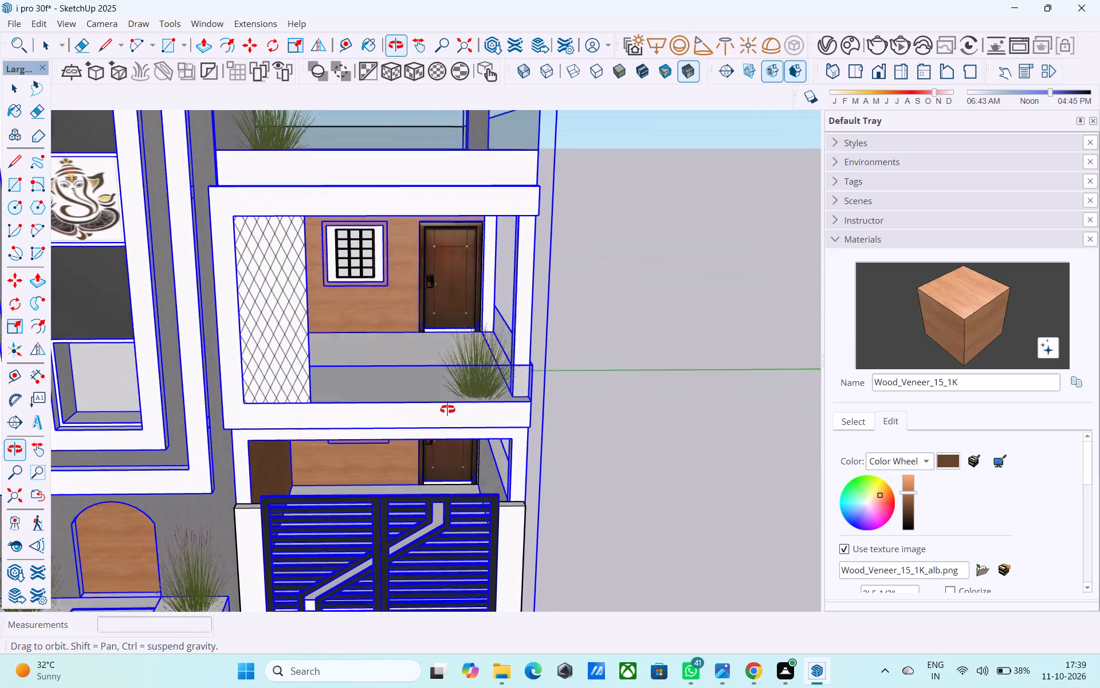
{"action": "middle_click_drag", "start_coordinate": [447, 409], "coordinate": [451, 406]}
{"action": "left_click", "coordinate": [641, 417]}
{"action": "scroll", "coordinate": [639, 419], "scroll_direction": "down", "scroll_amount": 4}
{"action": "middle_click_drag", "start_coordinate": [637, 424], "coordinate": [603, 455]}
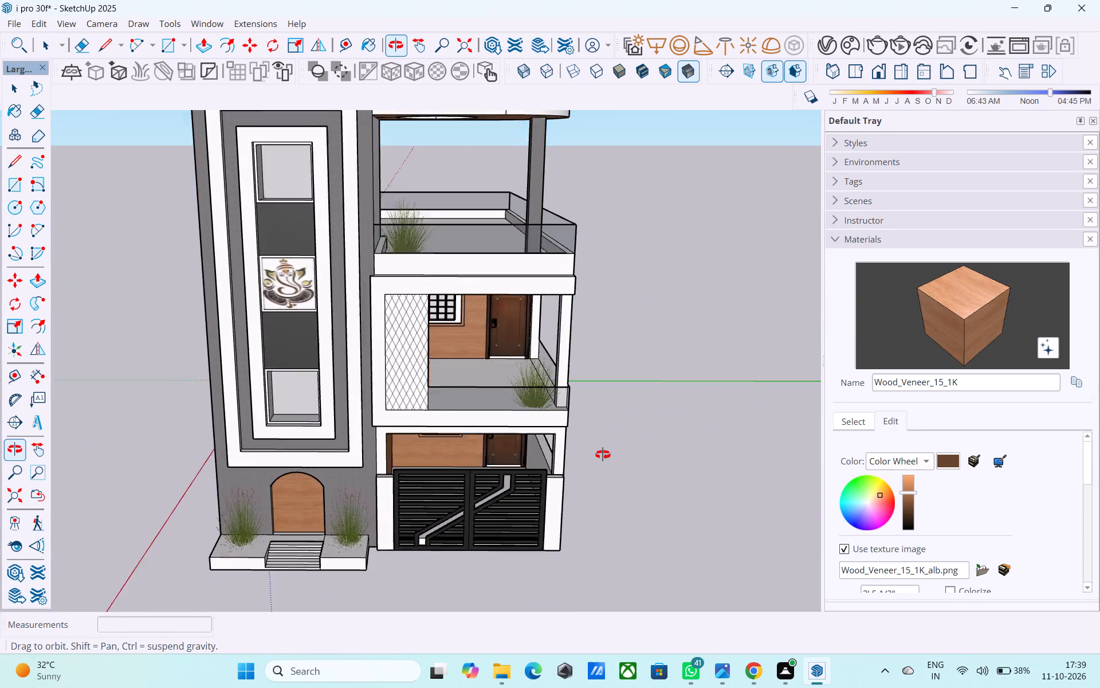
{"action": "middle_click_drag", "start_coordinate": [603, 455], "coordinate": [506, 516]}
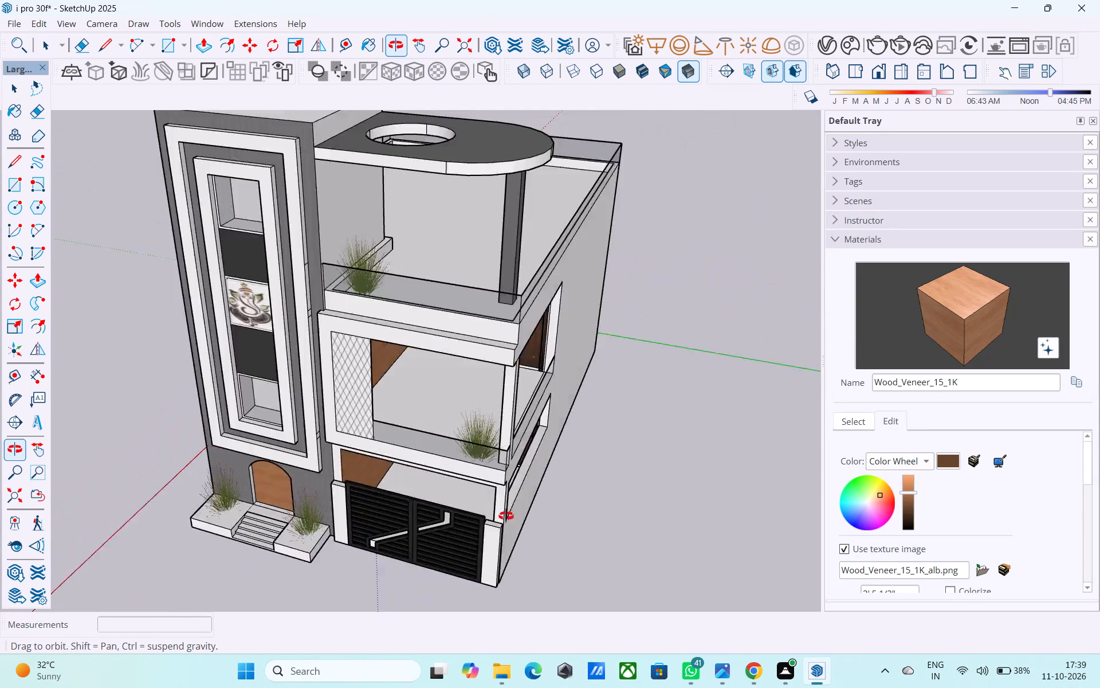
{"action": "middle_click_drag", "start_coordinate": [506, 516], "coordinate": [830, 526]}
{"action": "scroll", "coordinate": [581, 466], "scroll_direction": "down", "scroll_amount": 2}
{"action": "middle_click_drag", "start_coordinate": [580, 466], "coordinate": [396, 355]}
{"action": "middle_click_drag", "start_coordinate": [485, 394], "coordinate": [480, 392]}
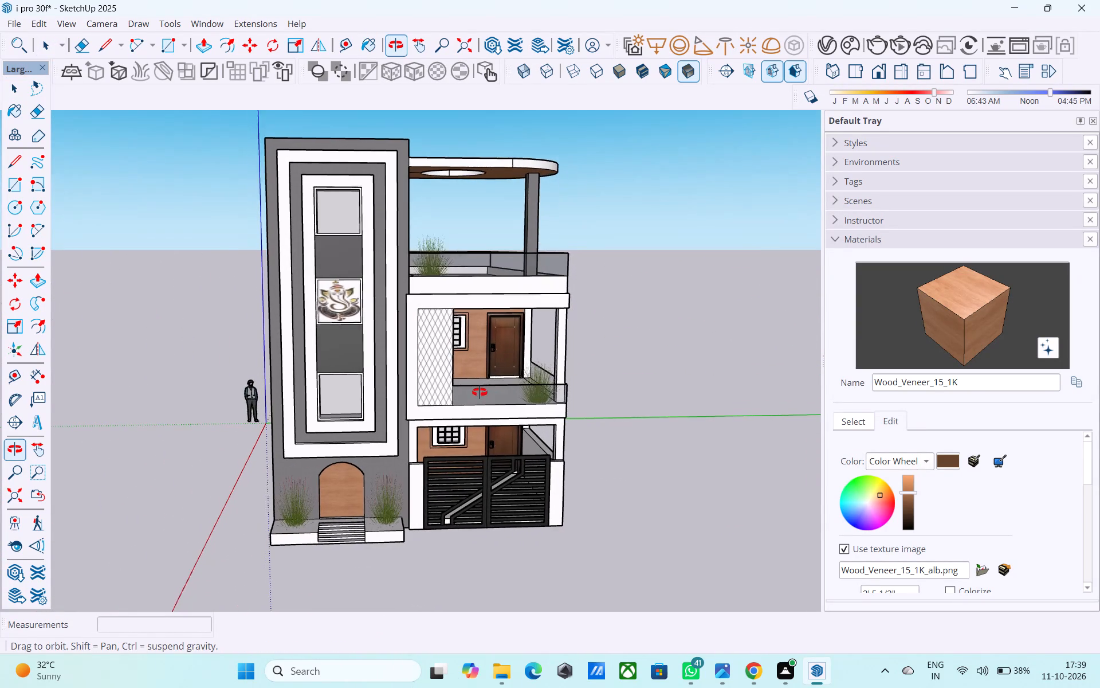
{"action": "middle_click_drag", "start_coordinate": [480, 392], "coordinate": [478, 391]}
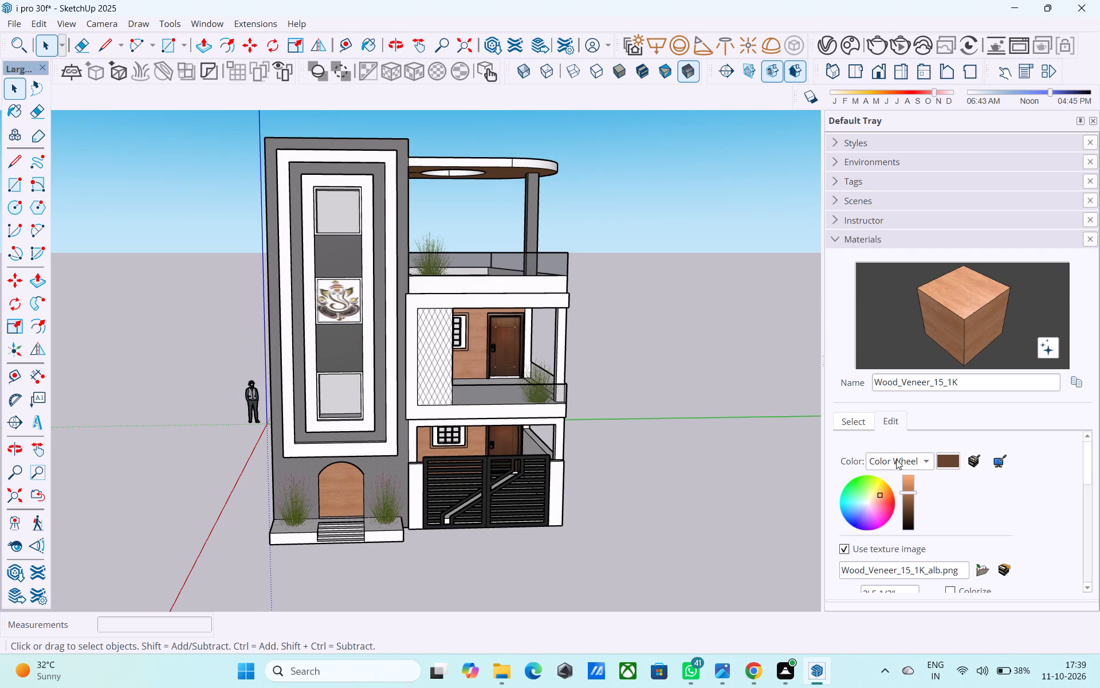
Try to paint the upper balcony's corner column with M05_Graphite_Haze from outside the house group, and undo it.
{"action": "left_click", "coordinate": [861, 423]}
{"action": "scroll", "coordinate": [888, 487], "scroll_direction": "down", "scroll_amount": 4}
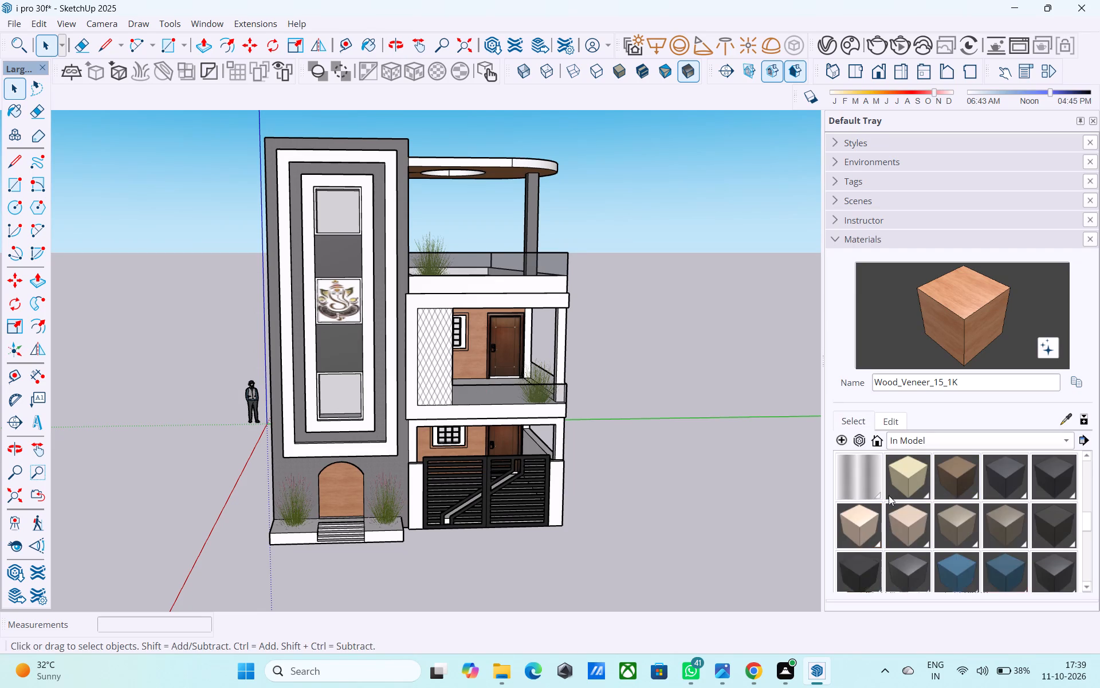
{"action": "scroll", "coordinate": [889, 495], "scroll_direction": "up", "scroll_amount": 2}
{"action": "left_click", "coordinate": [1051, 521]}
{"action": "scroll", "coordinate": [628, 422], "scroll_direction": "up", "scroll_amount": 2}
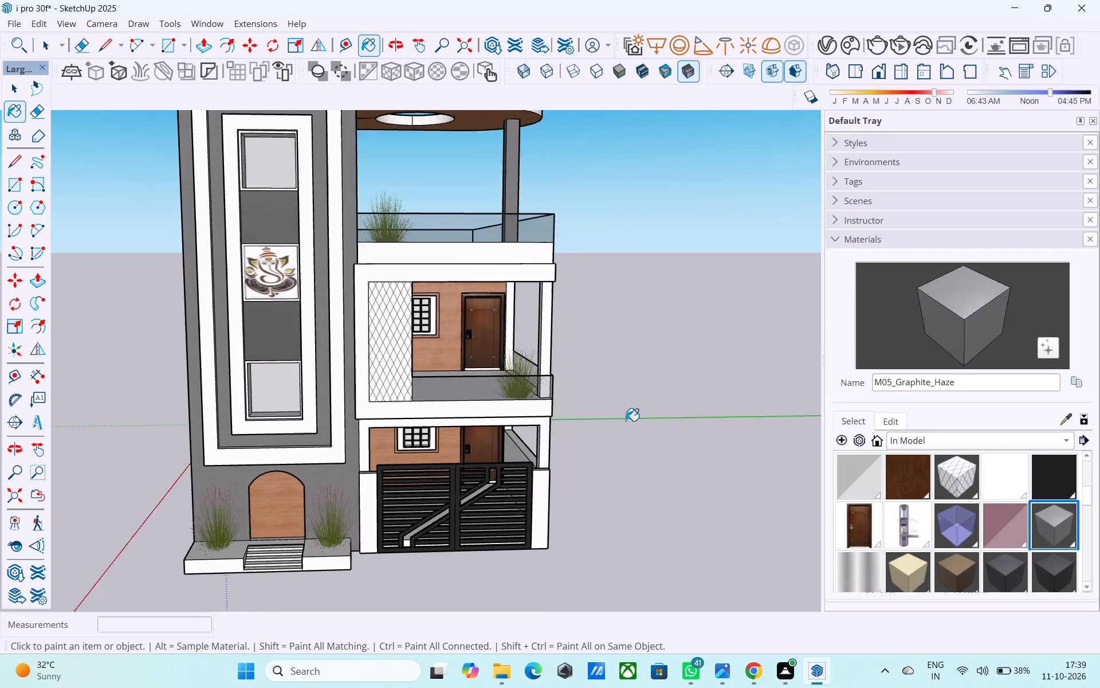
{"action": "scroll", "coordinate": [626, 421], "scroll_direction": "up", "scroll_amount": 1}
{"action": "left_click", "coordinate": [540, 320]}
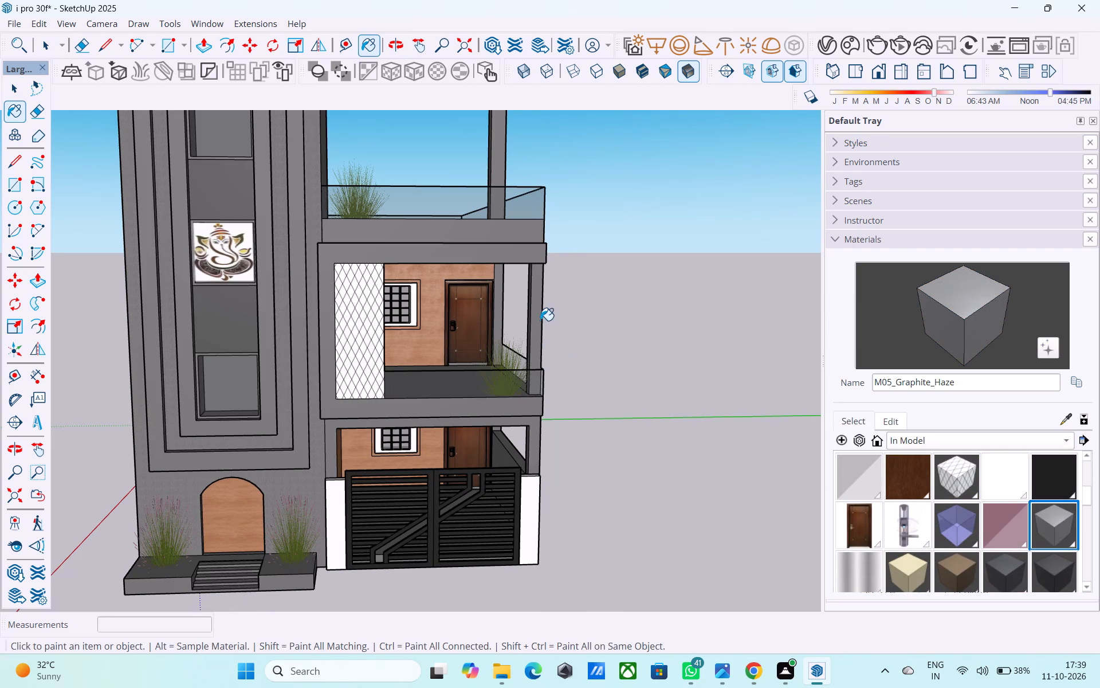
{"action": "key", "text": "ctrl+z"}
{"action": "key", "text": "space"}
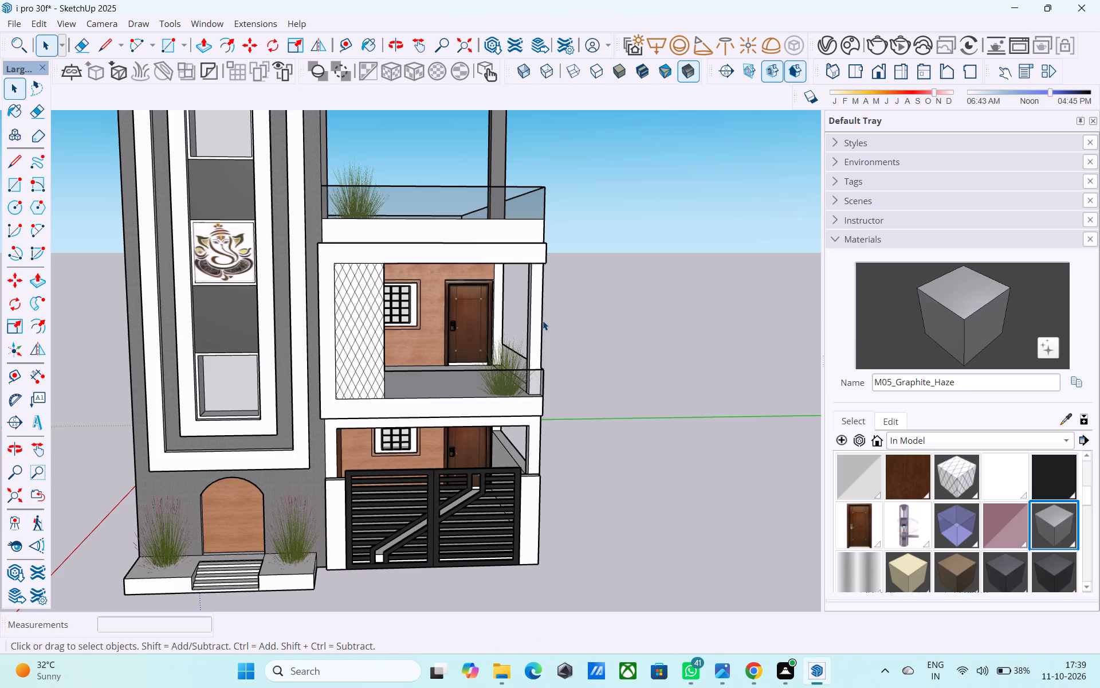
Open the house group and paint the upper balcony's corner column and the front frame above the gate with M05_Graphite_Haze.
{"action": "double_click", "coordinate": [539, 320]}
{"action": "left_click", "coordinate": [940, 303]}
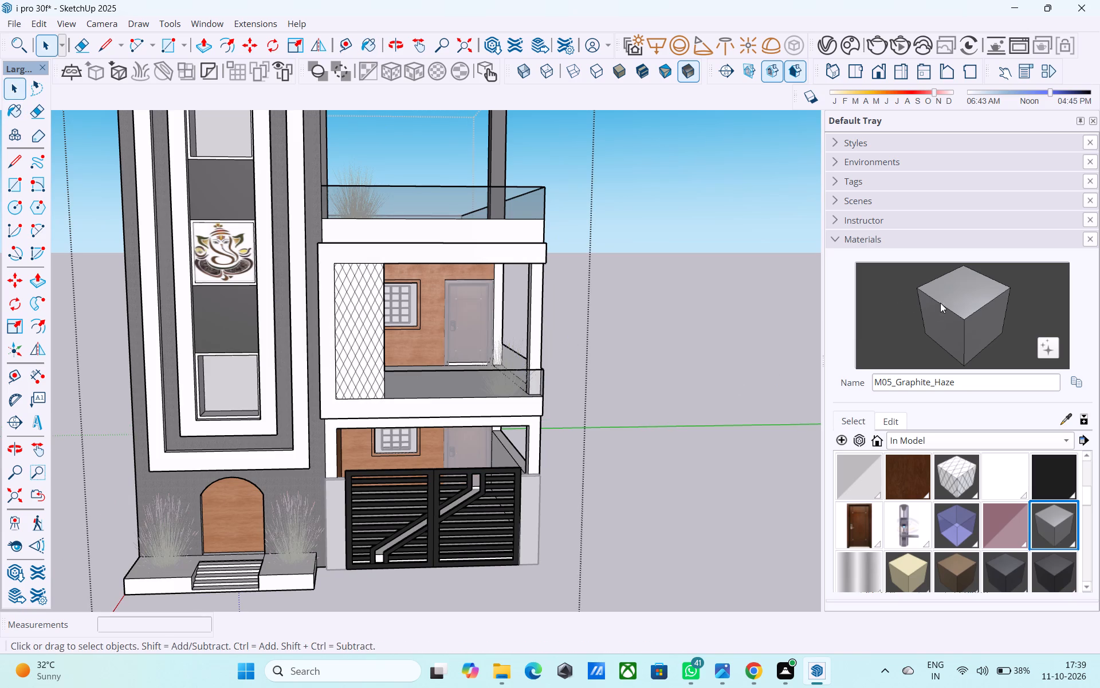
{"action": "scroll", "coordinate": [681, 319], "scroll_direction": "up", "scroll_amount": 5}
{"action": "left_click", "coordinate": [441, 311]}
{"action": "middle_click_drag", "start_coordinate": [421, 318], "coordinate": [469, 331]}
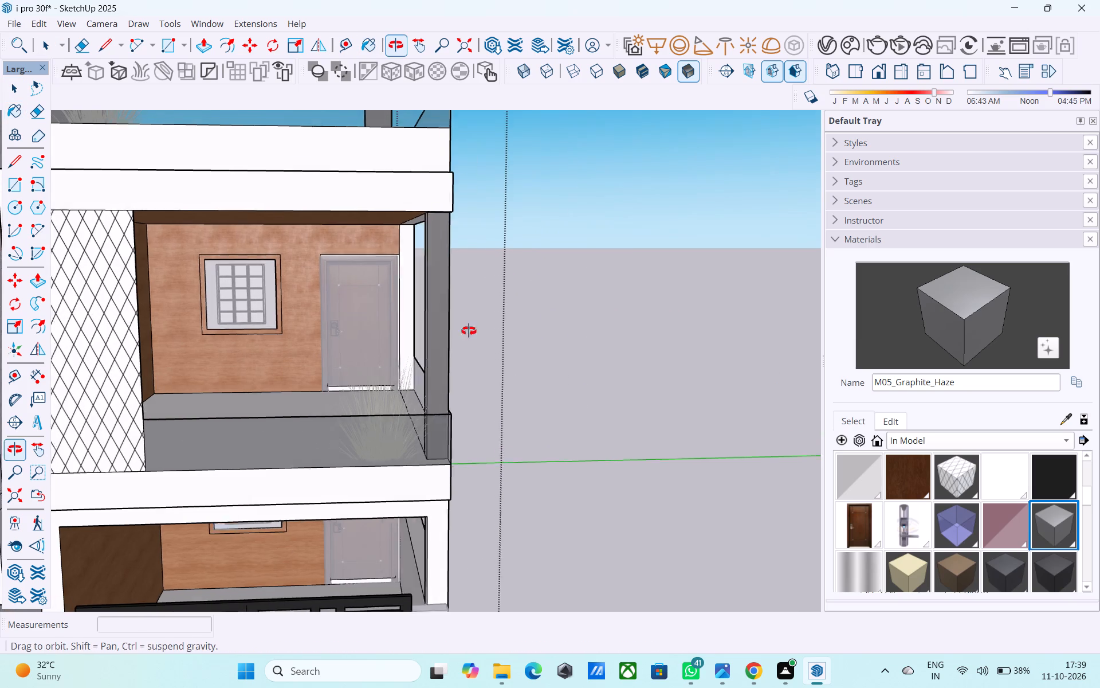
{"action": "middle_click_drag", "start_coordinate": [469, 331], "coordinate": [531, 358]}
{"action": "scroll", "coordinate": [531, 359], "scroll_direction": "up", "scroll_amount": 2}
{"action": "left_click", "coordinate": [495, 354]}
{"action": "scroll", "coordinate": [426, 204], "scroll_direction": "down", "scroll_amount": 4}
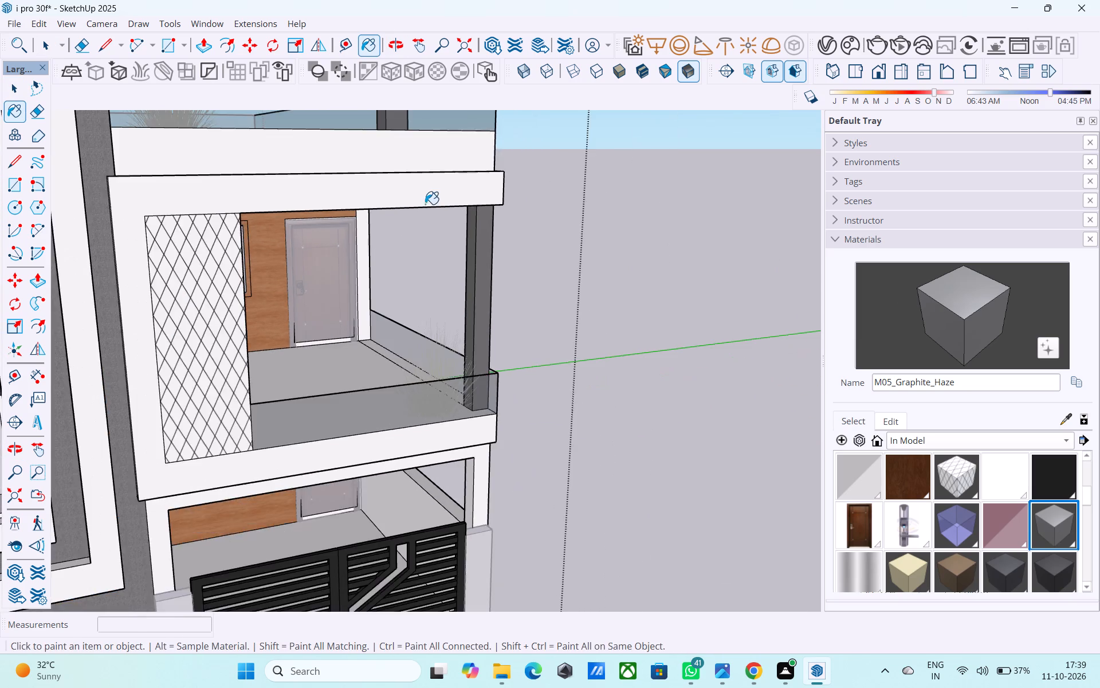
{"action": "scroll", "coordinate": [425, 204], "scroll_direction": "down", "scroll_amount": 3}
{"action": "scroll", "coordinate": [465, 519], "scroll_direction": "up", "scroll_amount": 3}
{"action": "scroll", "coordinate": [453, 451], "scroll_direction": "up", "scroll_amount": 4}
{"action": "left_click", "coordinate": [480, 419]}
{"action": "scroll", "coordinate": [478, 419], "scroll_direction": "down", "scroll_amount": 3}
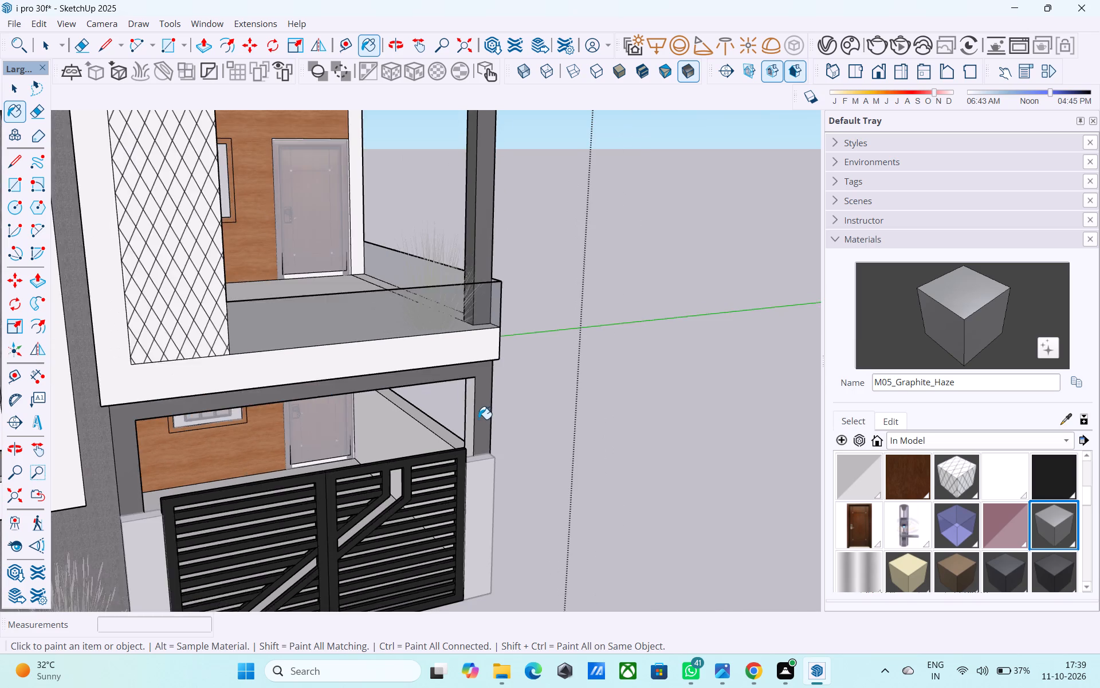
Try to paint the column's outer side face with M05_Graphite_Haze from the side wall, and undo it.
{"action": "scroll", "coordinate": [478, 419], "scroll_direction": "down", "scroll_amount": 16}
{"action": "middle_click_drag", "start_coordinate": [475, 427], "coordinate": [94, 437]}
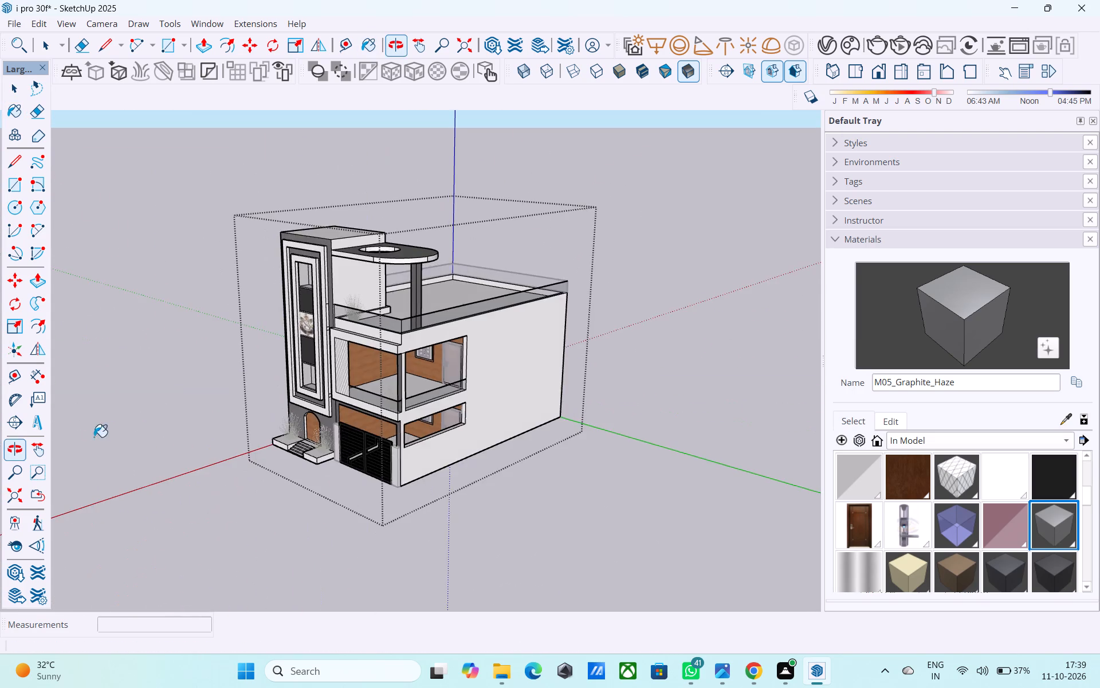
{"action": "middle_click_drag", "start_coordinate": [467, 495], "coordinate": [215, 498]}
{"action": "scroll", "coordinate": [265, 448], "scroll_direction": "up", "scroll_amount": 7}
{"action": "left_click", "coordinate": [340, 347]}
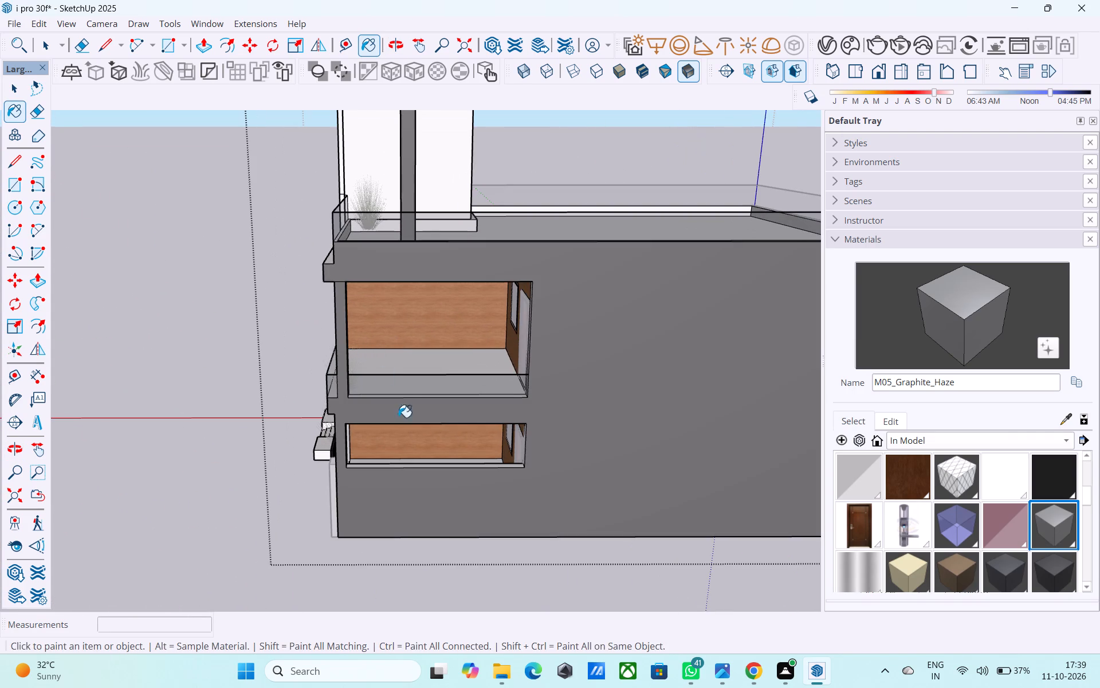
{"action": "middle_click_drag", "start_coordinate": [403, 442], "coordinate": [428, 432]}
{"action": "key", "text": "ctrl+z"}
Paint the inner face of the ground-floor corner column behind the gate with M05_Graphite_Haze and close the house group.
{"action": "middle_click_drag", "start_coordinate": [377, 444], "coordinate": [519, 444]}
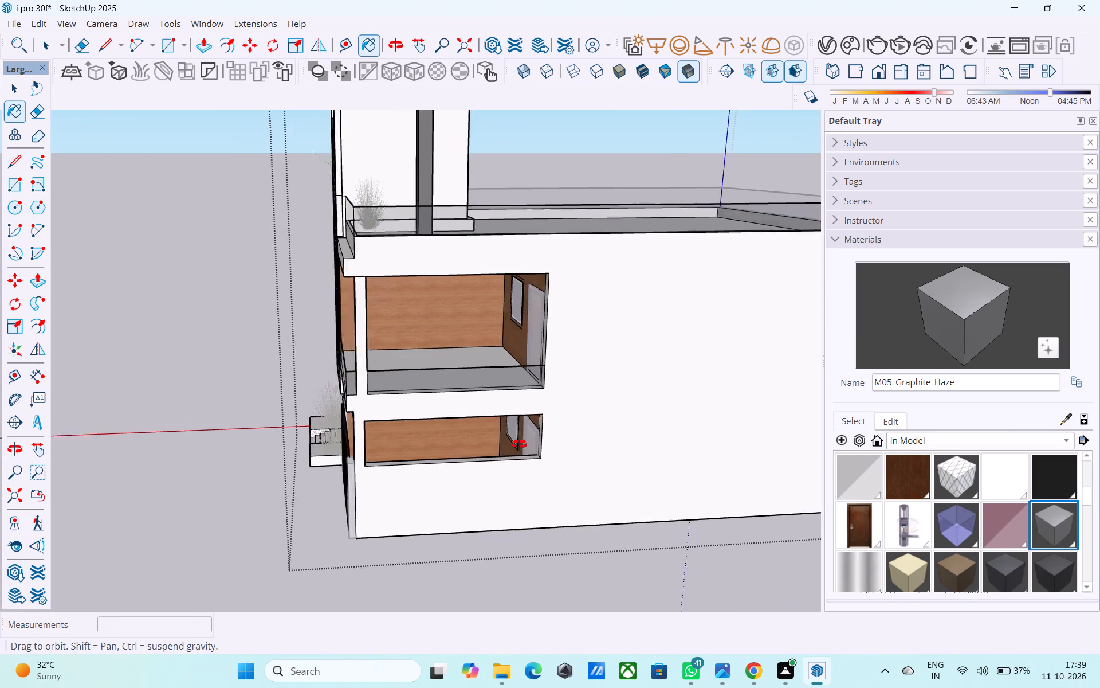
{"action": "middle_click_drag", "start_coordinate": [519, 444], "coordinate": [862, 384]}
{"action": "middle_click_drag", "start_coordinate": [600, 380], "coordinate": [806, 381]}
{"action": "scroll", "coordinate": [606, 346], "scroll_direction": "up", "scroll_amount": 7}
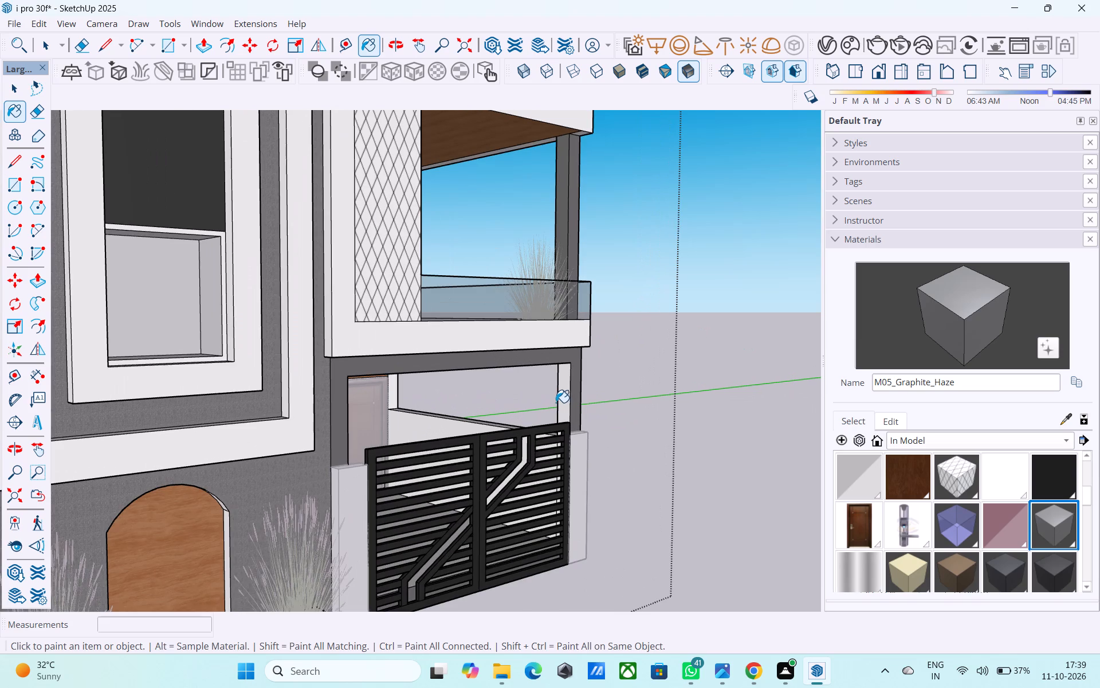
{"action": "left_click", "coordinate": [564, 395]}
{"action": "scroll", "coordinate": [564, 395], "scroll_direction": "down", "scroll_amount": 2}
{"action": "middle_click_drag", "start_coordinate": [564, 395], "coordinate": [436, 268]}
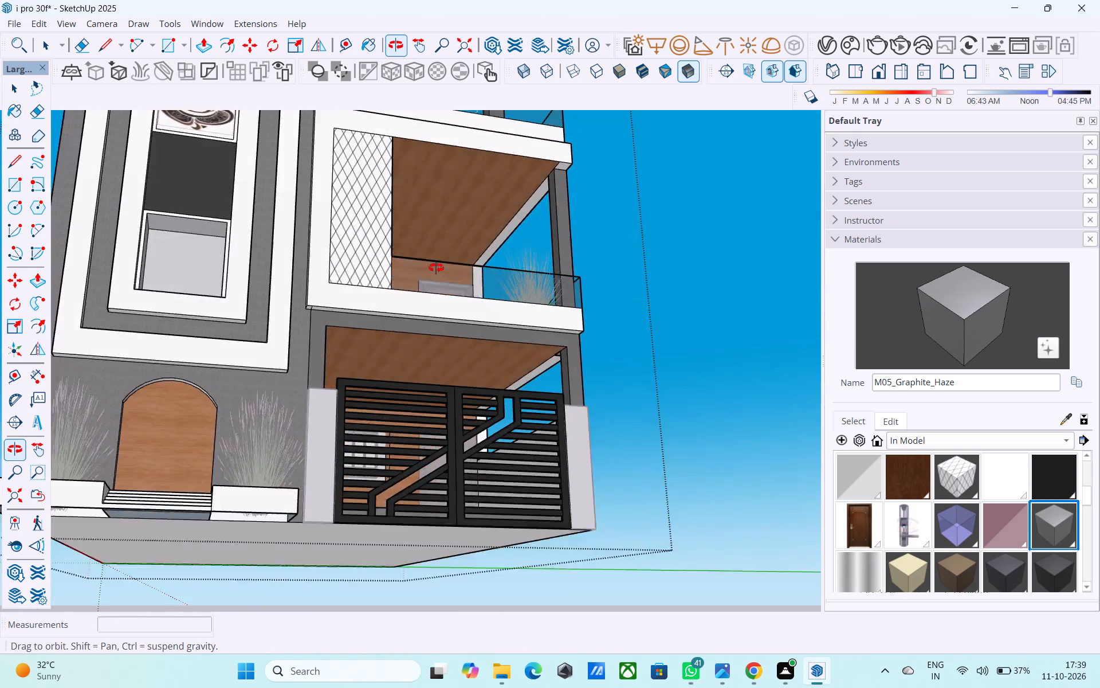
{"action": "middle_click_drag", "start_coordinate": [436, 268], "coordinate": [370, 354]}
{"action": "key", "text": "space"}
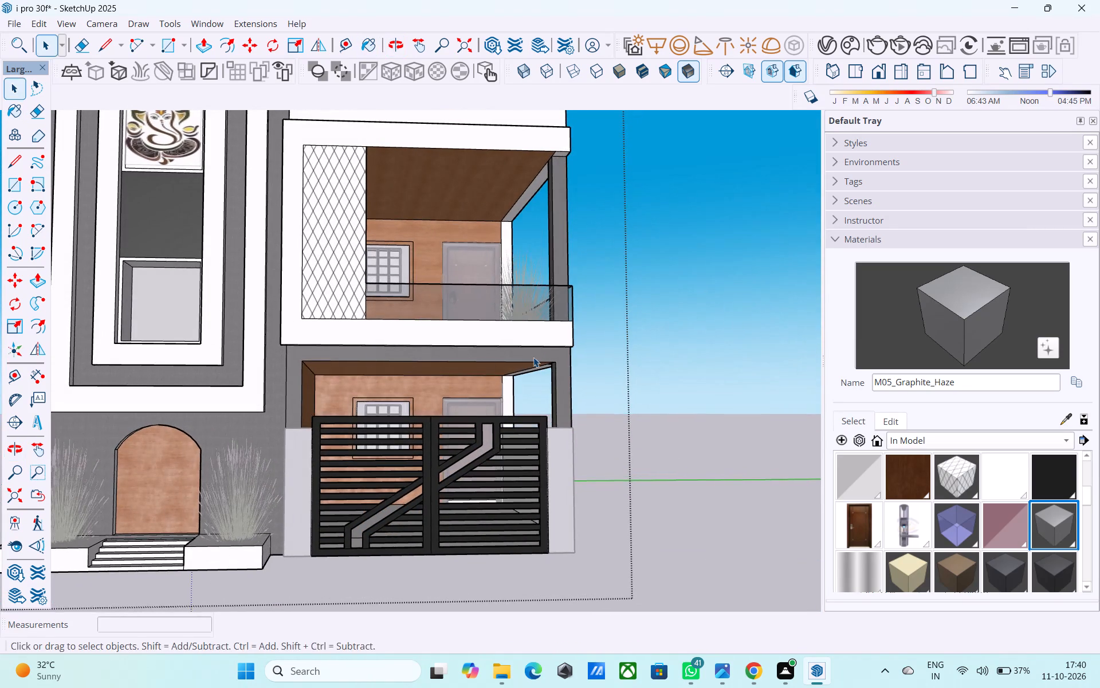
{"action": "middle_click_drag", "start_coordinate": [534, 357], "coordinate": [477, 312]}
{"action": "middle_click_drag", "start_coordinate": [521, 374], "coordinate": [577, 474]}
{"action": "scroll", "coordinate": [575, 474], "scroll_direction": "down", "scroll_amount": 4}
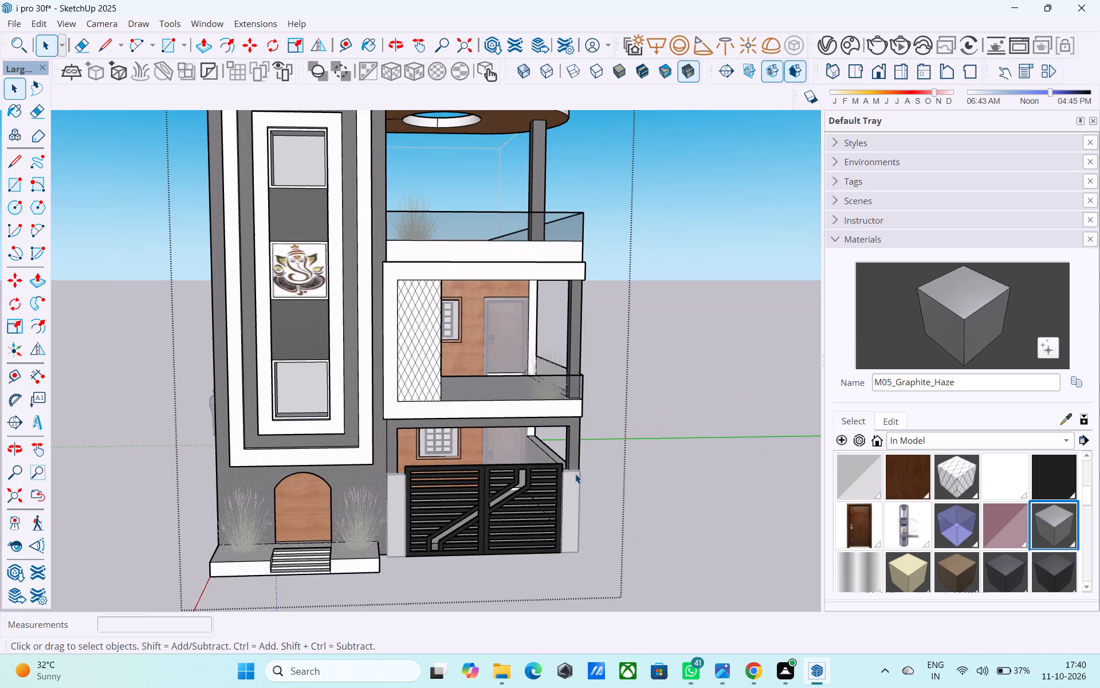
{"action": "middle_click_drag", "start_coordinate": [575, 474], "coordinate": [570, 479]}
{"action": "left_click", "coordinate": [675, 408]}
Open the house group and paint the front face of the upper balcony's surrounding frame with ThomThom - Beard1.
{"action": "middle_click_drag", "start_coordinate": [657, 392], "coordinate": [387, 339]}
{"action": "middle_click_drag", "start_coordinate": [388, 341], "coordinate": [560, 393]}
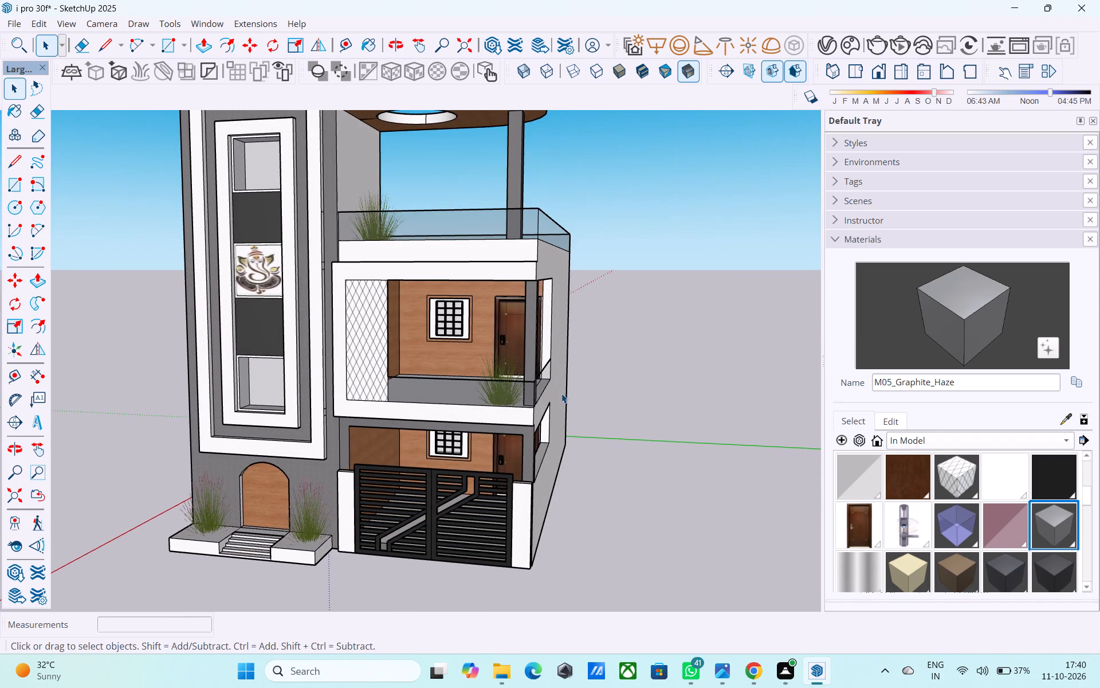
{"action": "left_click", "coordinate": [907, 573]}
{"action": "scroll", "coordinate": [440, 286], "scroll_direction": "up", "scroll_amount": 4}
{"action": "key", "text": "space"}
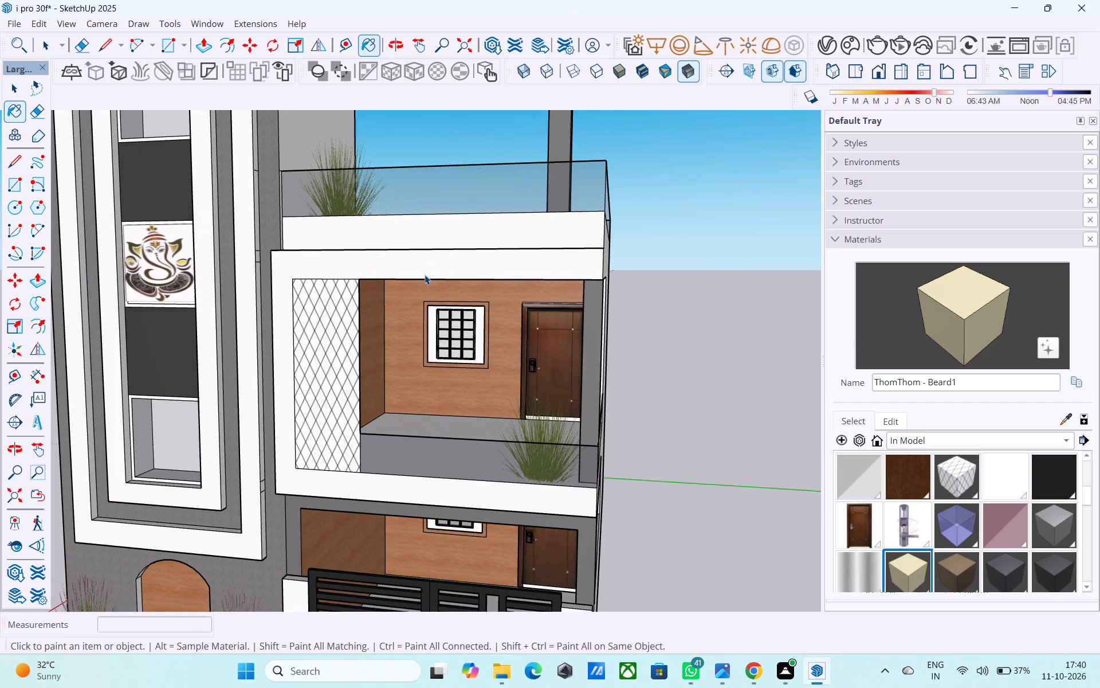
{"action": "double_click", "coordinate": [425, 275]}
{"action": "left_click", "coordinate": [426, 269]}
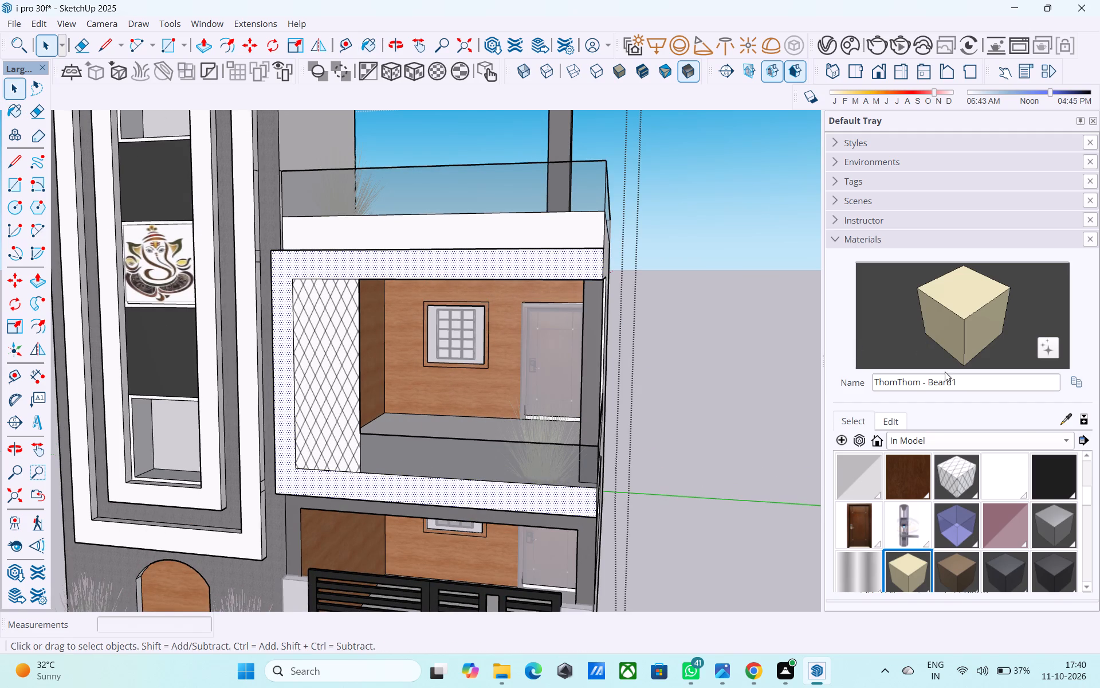
{"action": "left_click", "coordinate": [962, 304]}
{"action": "left_click", "coordinate": [410, 257]}
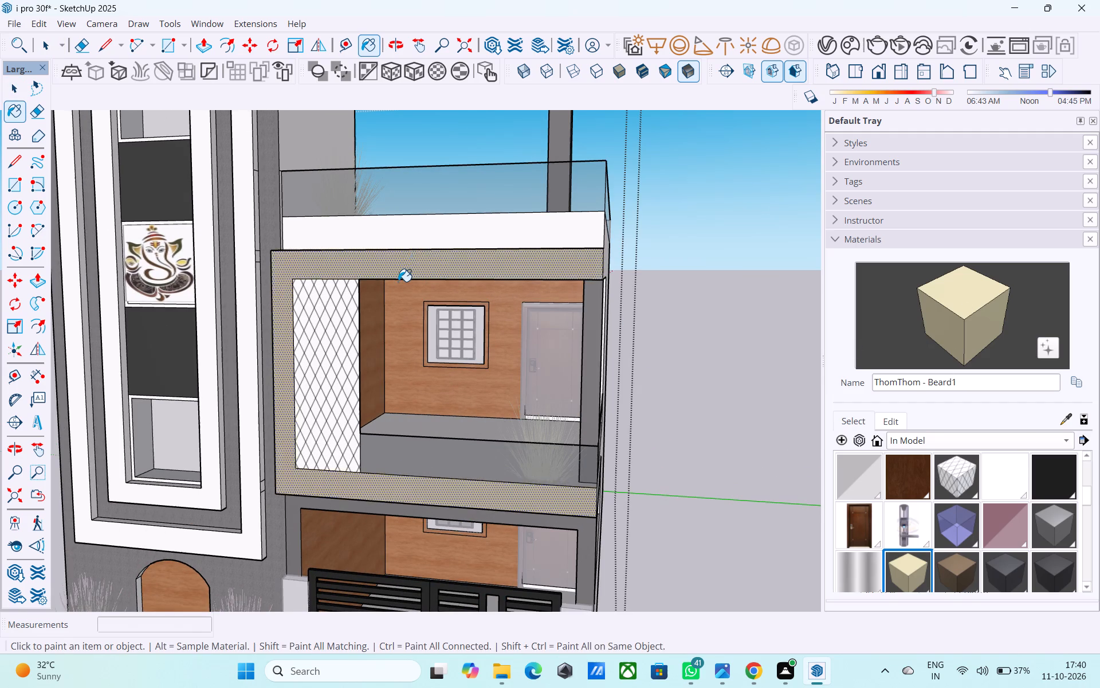
Leave the Paint Bucket and close the house group.
{"action": "scroll", "coordinate": [398, 282], "scroll_direction": "down", "scroll_amount": 4}
{"action": "key", "text": "space"}
{"action": "left_click", "coordinate": [606, 282]}
{"action": "scroll", "coordinate": [475, 319], "scroll_direction": "down", "scroll_amount": 1}
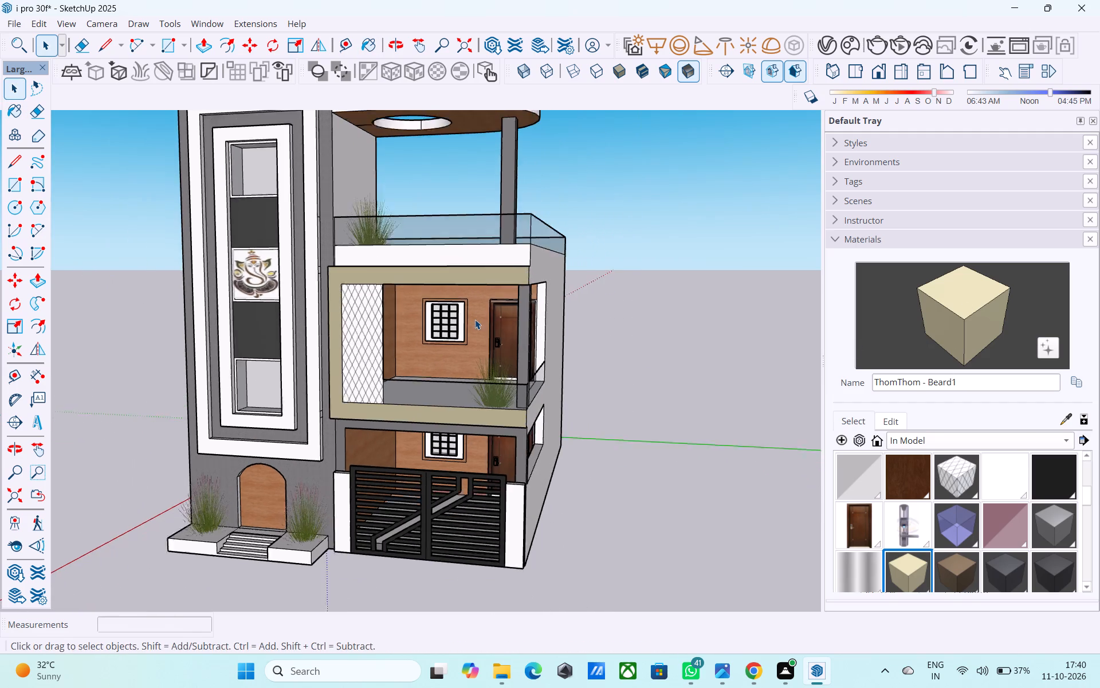
Adjust the brightness of the ThomThom - Beard1 material with the Color Wheel, ending on a medium beige for the balcony frame.
{"action": "scroll", "coordinate": [475, 319], "scroll_direction": "down", "scroll_amount": 1}
{"action": "middle_click_drag", "start_coordinate": [476, 319], "coordinate": [532, 347]}
{"action": "scroll", "coordinate": [509, 362], "scroll_direction": "down", "scroll_amount": 4}
{"action": "middle_click_drag", "start_coordinate": [376, 432], "coordinate": [417, 384]}
{"action": "scroll", "coordinate": [409, 399], "scroll_direction": "up", "scroll_amount": 2}
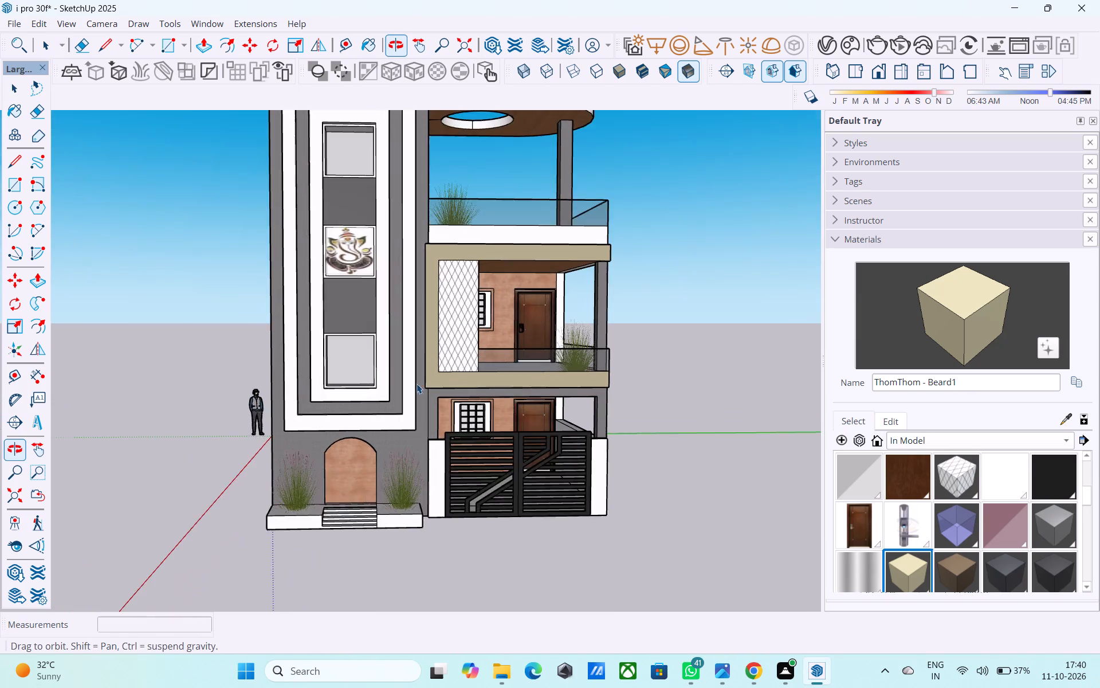
{"action": "middle_click_drag", "start_coordinate": [417, 384], "coordinate": [416, 385]}
{"action": "scroll", "coordinate": [417, 384], "scroll_direction": "up", "scroll_amount": 3}
{"action": "scroll", "coordinate": [427, 333], "scroll_direction": "up", "scroll_amount": 3}
{"action": "left_click", "coordinate": [892, 418]}
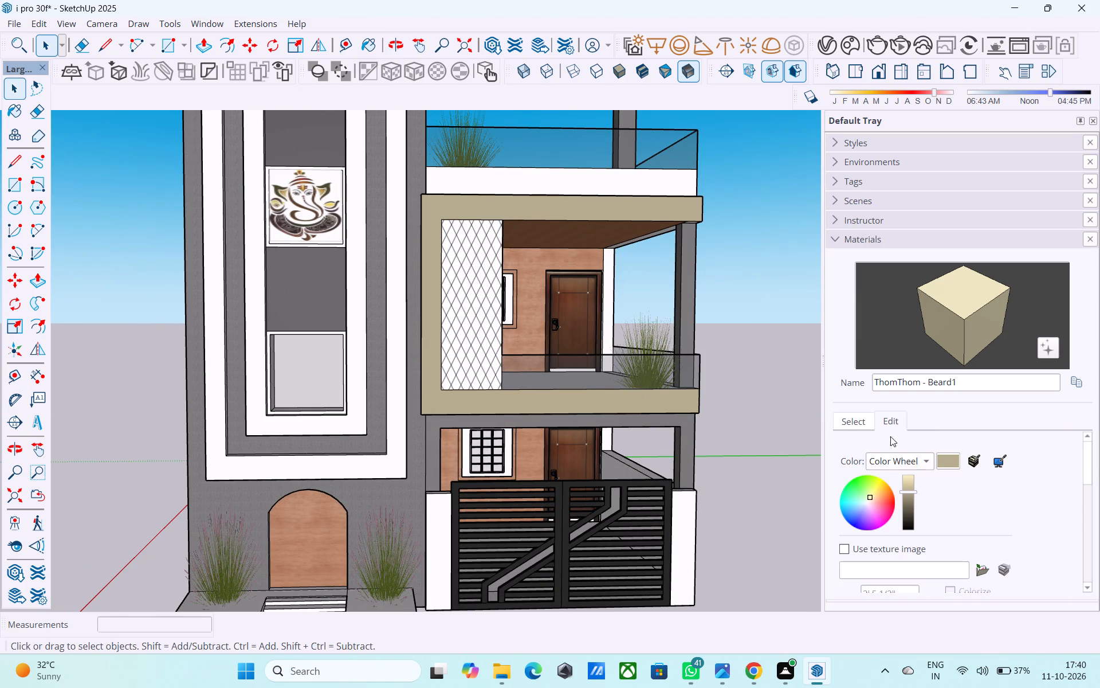
{"action": "left_click", "coordinate": [905, 492]}
{"action": "scroll", "coordinate": [903, 490], "scroll_direction": "down", "scroll_amount": 2}
{"action": "scroll", "coordinate": [903, 490], "scroll_direction": "up", "scroll_amount": 15}
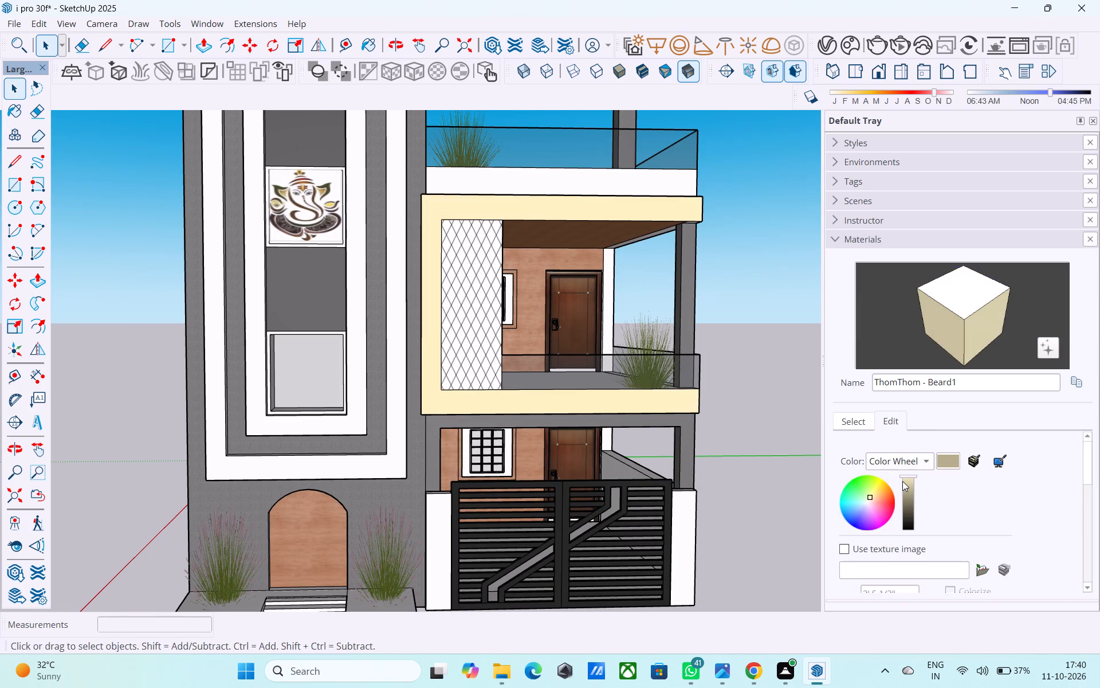
{"action": "scroll", "coordinate": [902, 481], "scroll_direction": "up", "scroll_amount": 7}
{"action": "scroll", "coordinate": [583, 412], "scroll_direction": "down", "scroll_amount": 5}
{"action": "scroll", "coordinate": [455, 409], "scroll_direction": "down", "scroll_amount": 6}
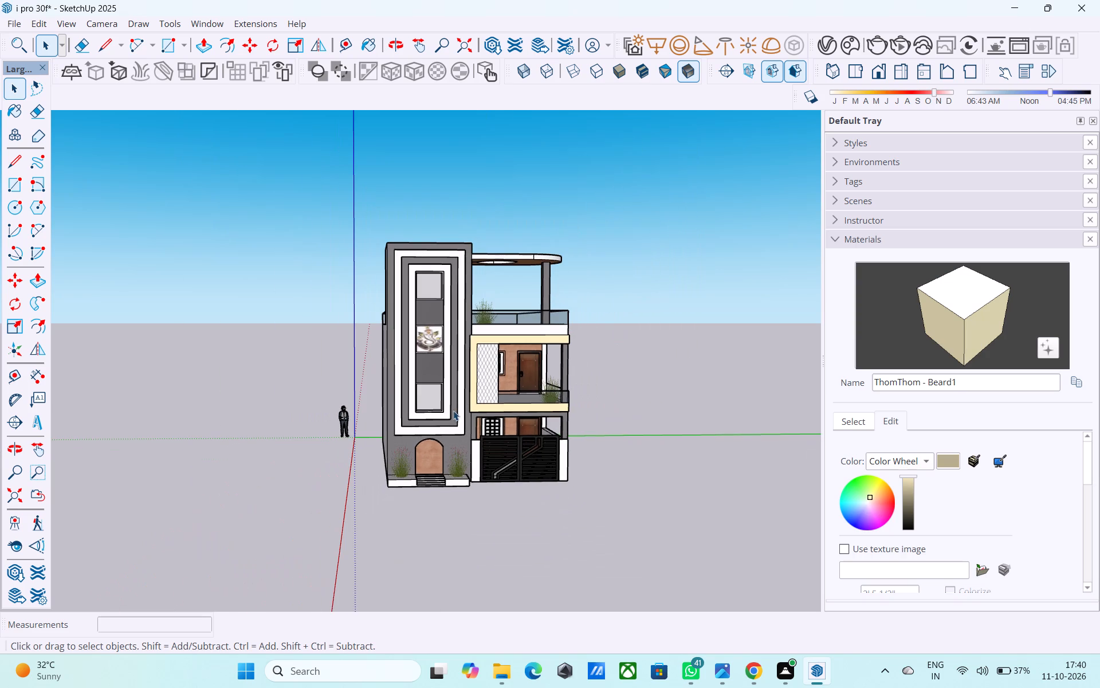
{"action": "scroll", "coordinate": [912, 481], "scroll_direction": "down", "scroll_amount": 8}
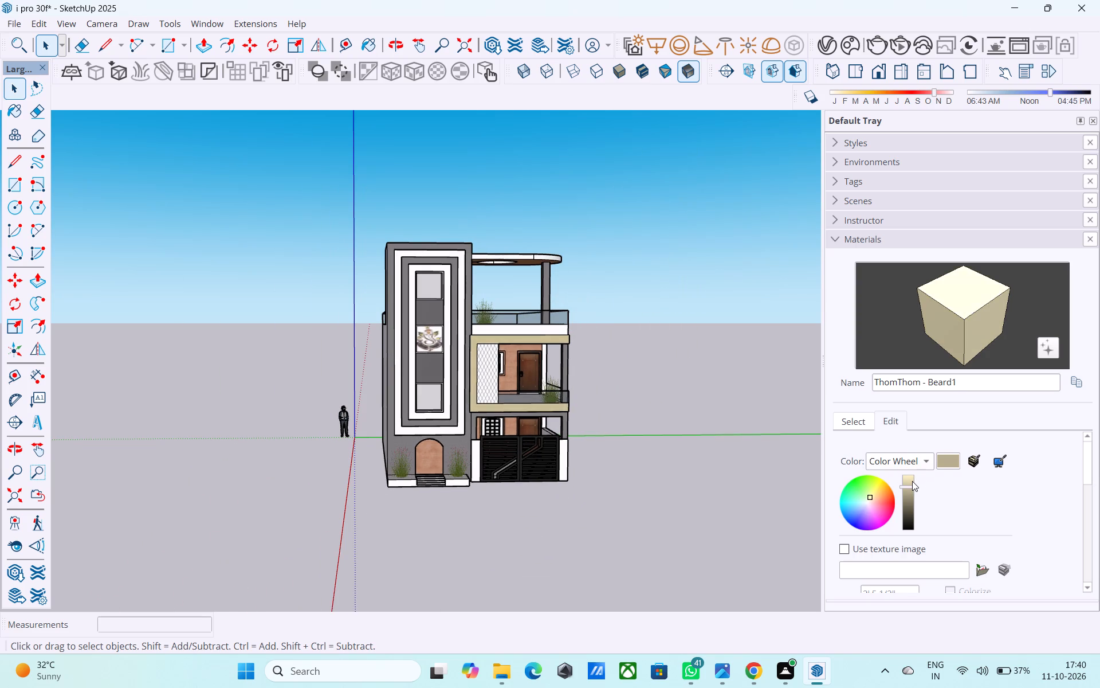
{"action": "scroll", "coordinate": [912, 481], "scroll_direction": "down", "scroll_amount": 7}
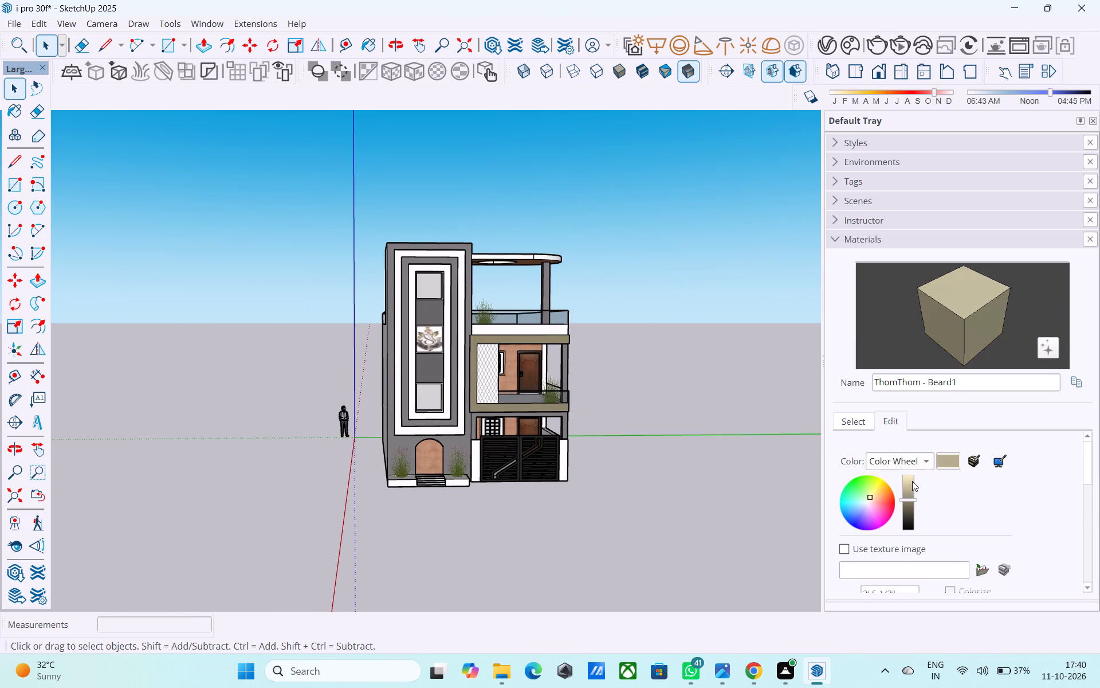
{"action": "scroll", "coordinate": [912, 481], "scroll_direction": "down", "scroll_amount": 2}
{"action": "scroll", "coordinate": [912, 481], "scroll_direction": "up", "scroll_amount": 6}
{"action": "key", "text": "space"}
{"action": "left_click", "coordinate": [687, 415]}
Save the house model.
{"action": "middle_click_drag", "start_coordinate": [634, 396], "coordinate": [345, 378]}
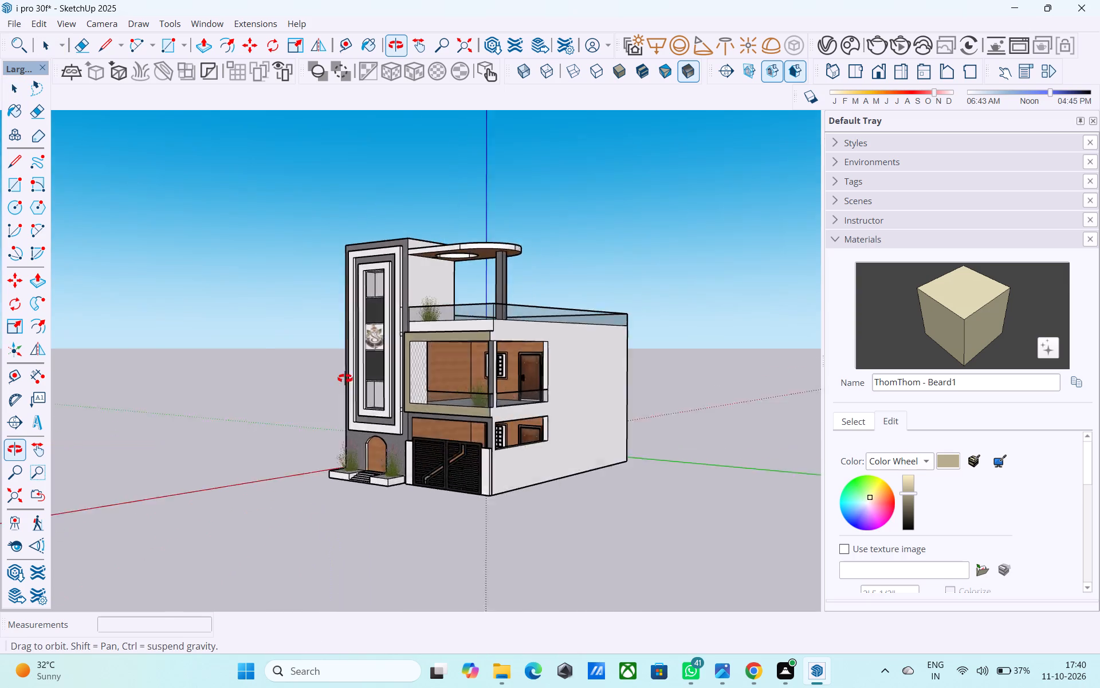
{"action": "middle_click_drag", "start_coordinate": [345, 378], "coordinate": [599, 374]}
{"action": "scroll", "coordinate": [476, 367], "scroll_direction": "up", "scroll_amount": 9}
{"action": "middle_click_drag", "start_coordinate": [470, 375], "coordinate": [522, 464]}
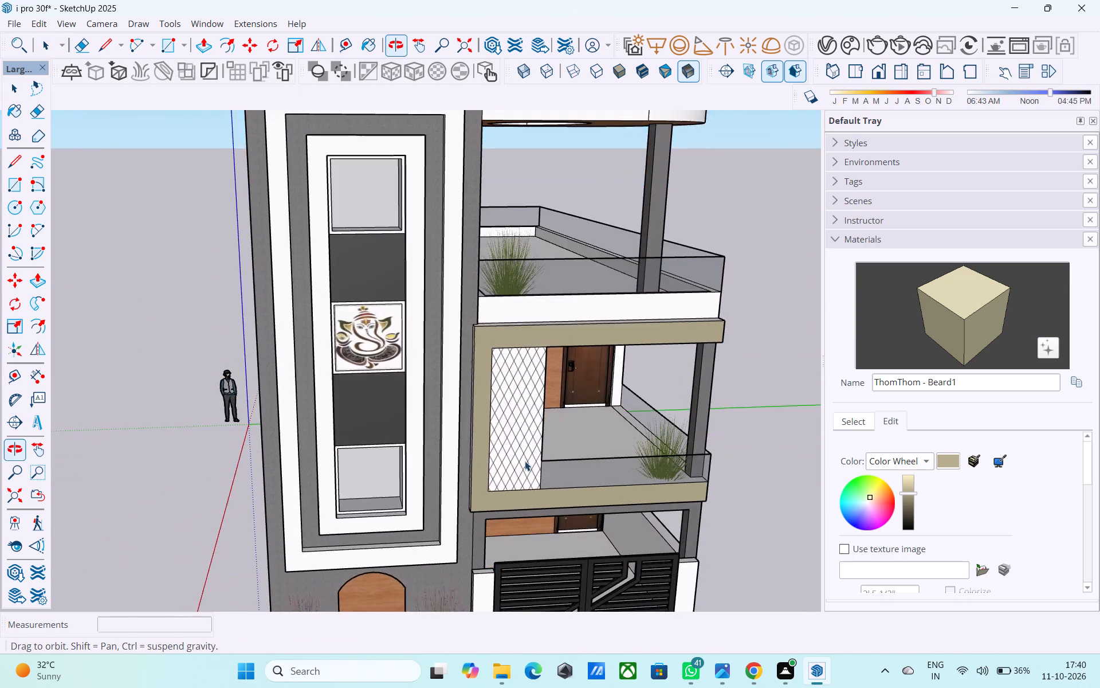
{"action": "scroll", "coordinate": [524, 458], "scroll_direction": "down", "scroll_amount": 5}
{"action": "middle_click_drag", "start_coordinate": [524, 458], "coordinate": [394, 302]}
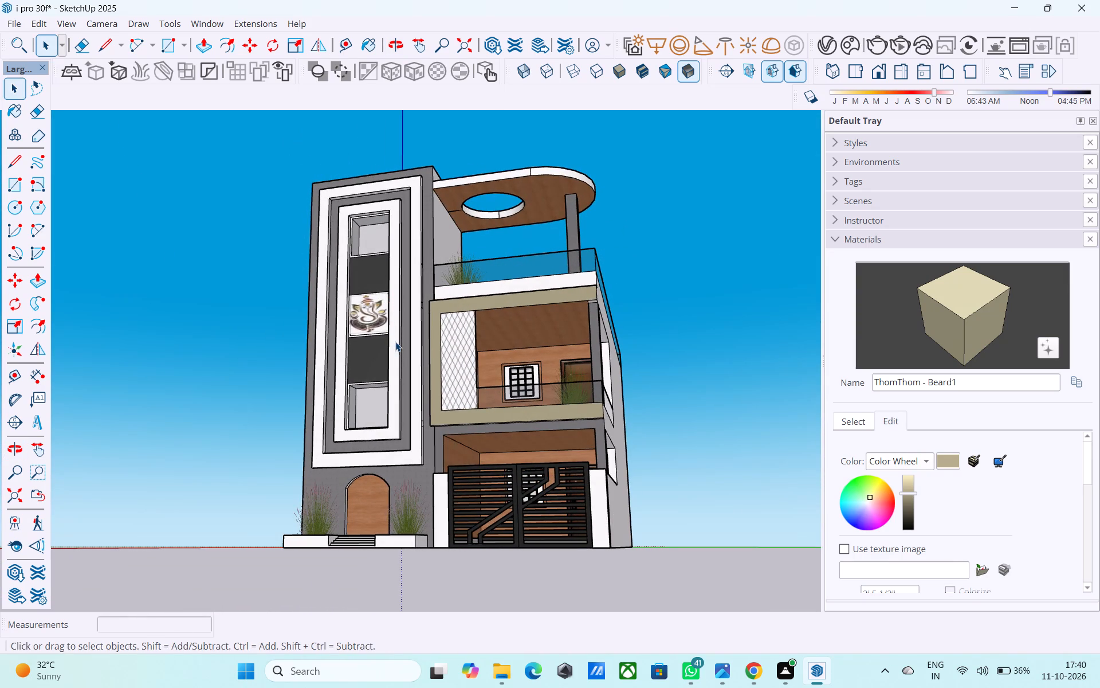
{"action": "middle_click_drag", "start_coordinate": [395, 342], "coordinate": [395, 350]}
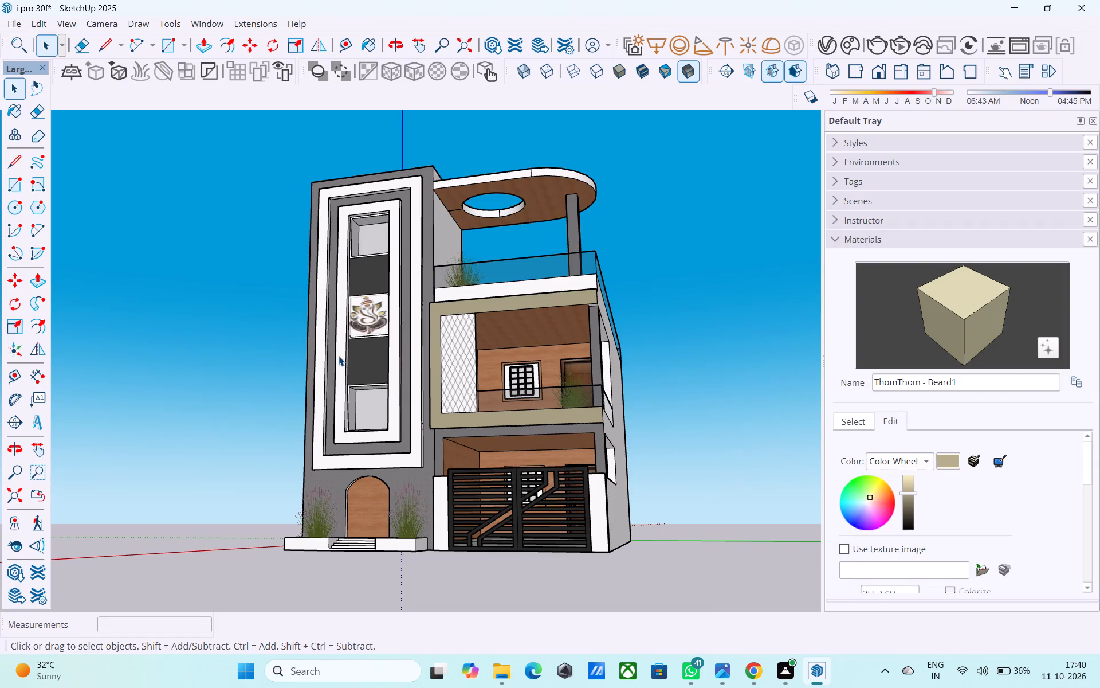
{"action": "key", "text": "ctrl+s"}
Render the house in V-Ray from a low front corner view, examine the finished image and minimize the frame buffer.
{"action": "middle_click_drag", "start_coordinate": [522, 216], "coordinate": [596, 206]}
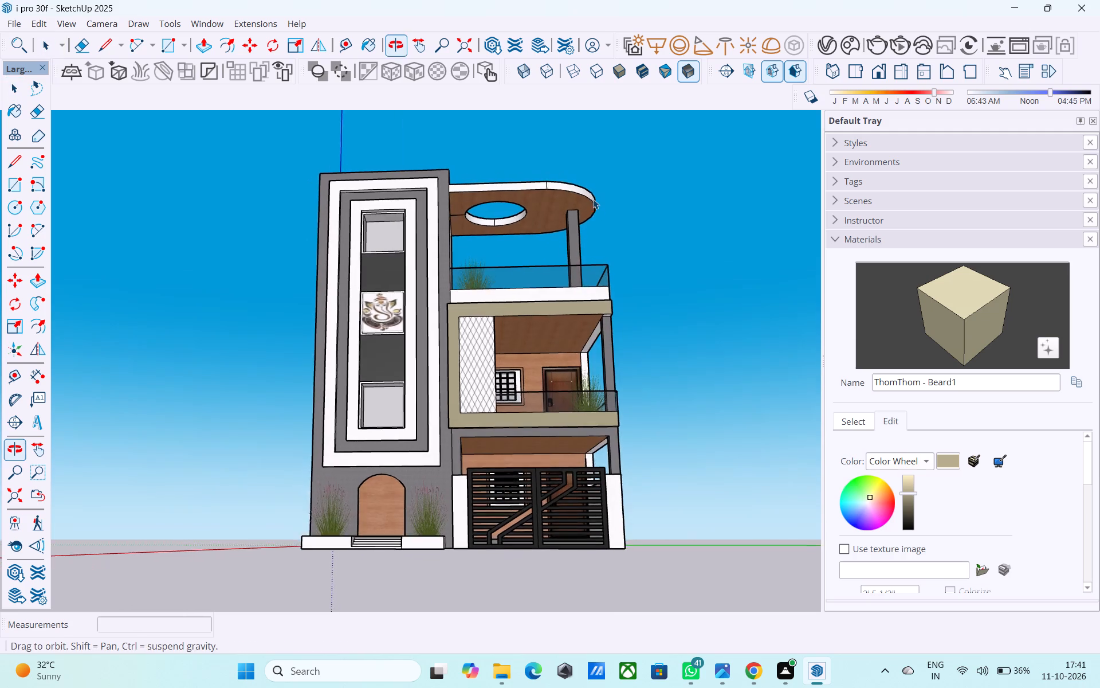
{"action": "scroll", "coordinate": [591, 197], "scroll_direction": "up", "scroll_amount": 3}
{"action": "scroll", "coordinate": [592, 197], "scroll_direction": "down", "scroll_amount": 3}
{"action": "middle_click_drag", "start_coordinate": [562, 355], "coordinate": [592, 330], "text": "shift"}
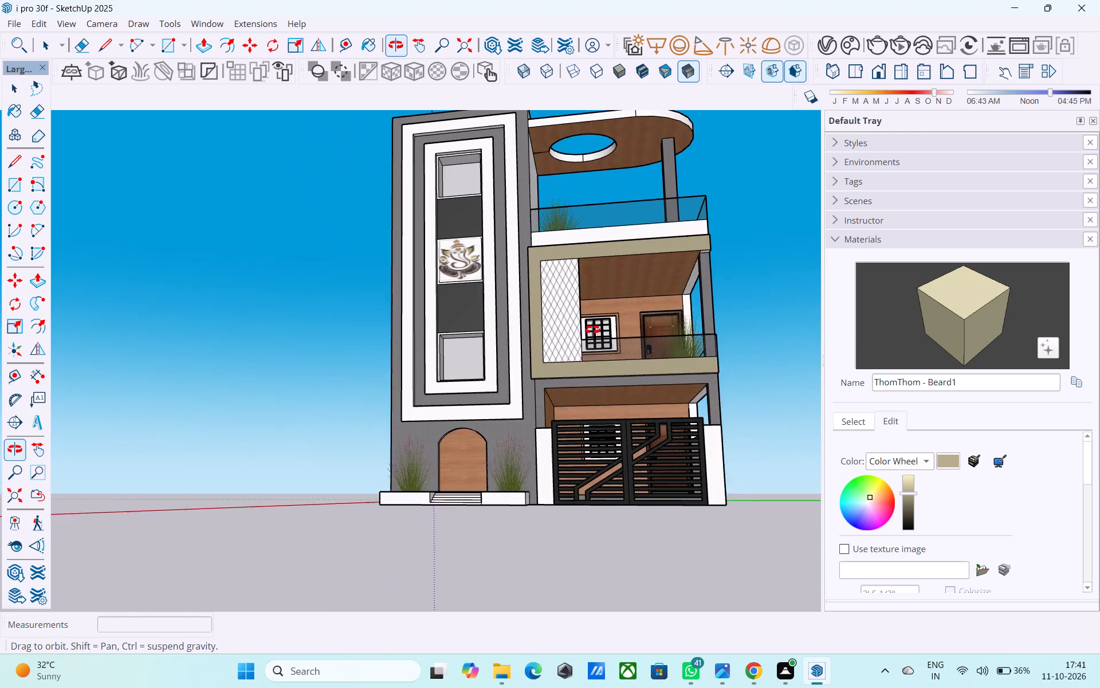
{"action": "middle_click_drag", "start_coordinate": [592, 330], "coordinate": [600, 378], "text": "shift"}
{"action": "middle_click_drag", "start_coordinate": [610, 380], "coordinate": [500, 415]}
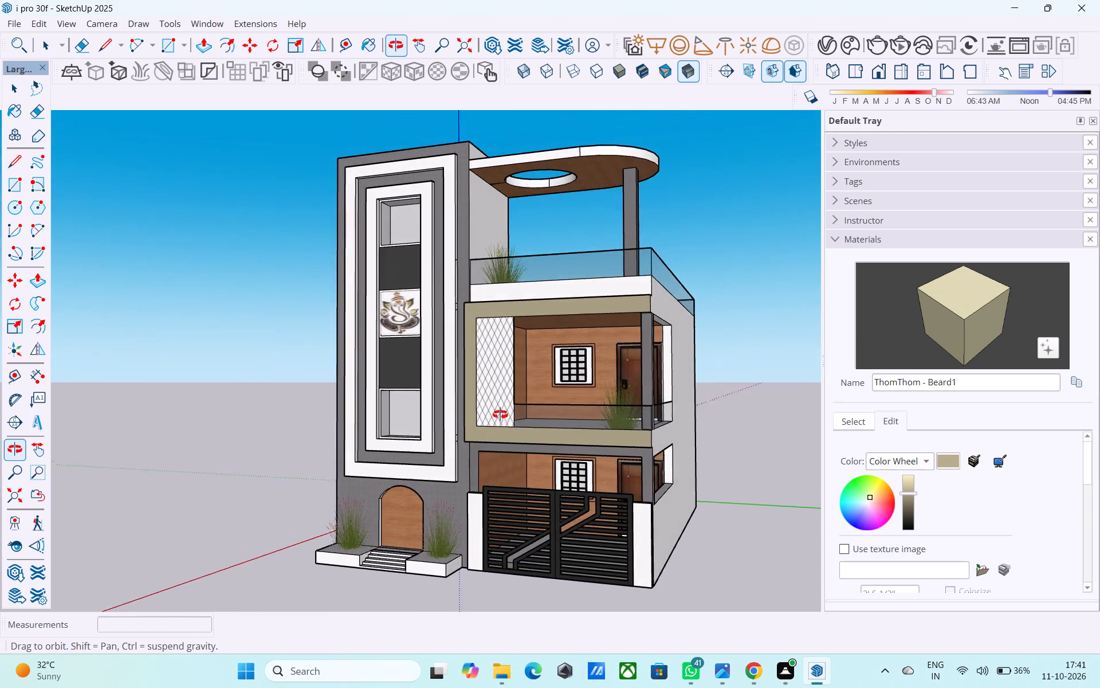
{"action": "middle_click_drag", "start_coordinate": [500, 415], "coordinate": [537, 397]}
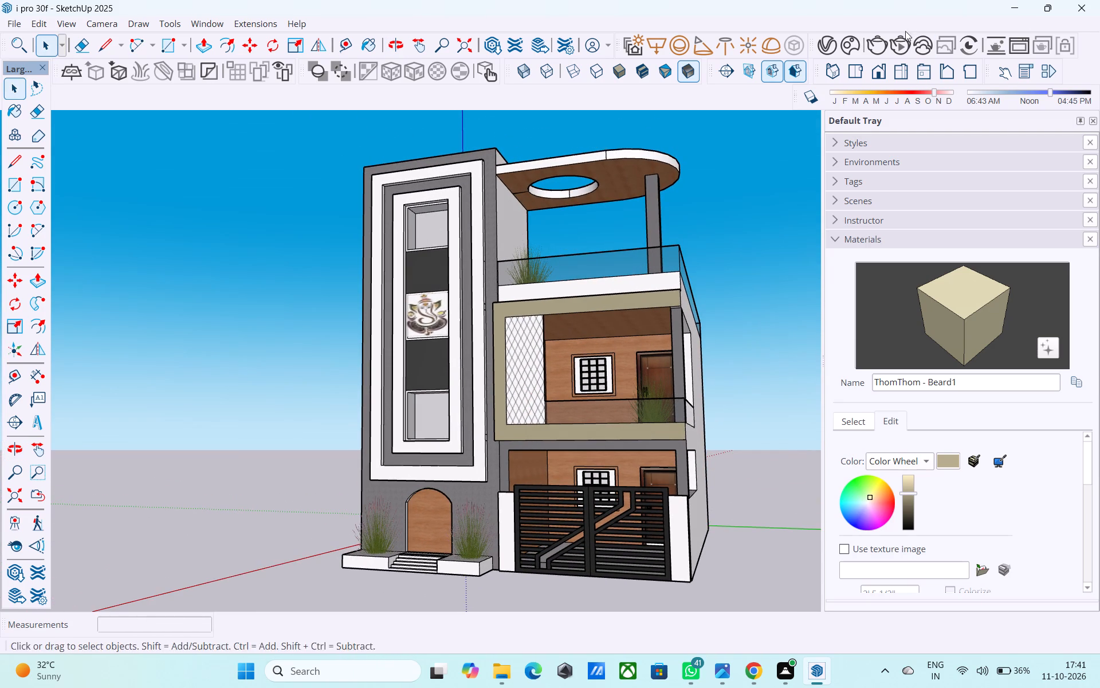
{"action": "left_click", "coordinate": [877, 41]}
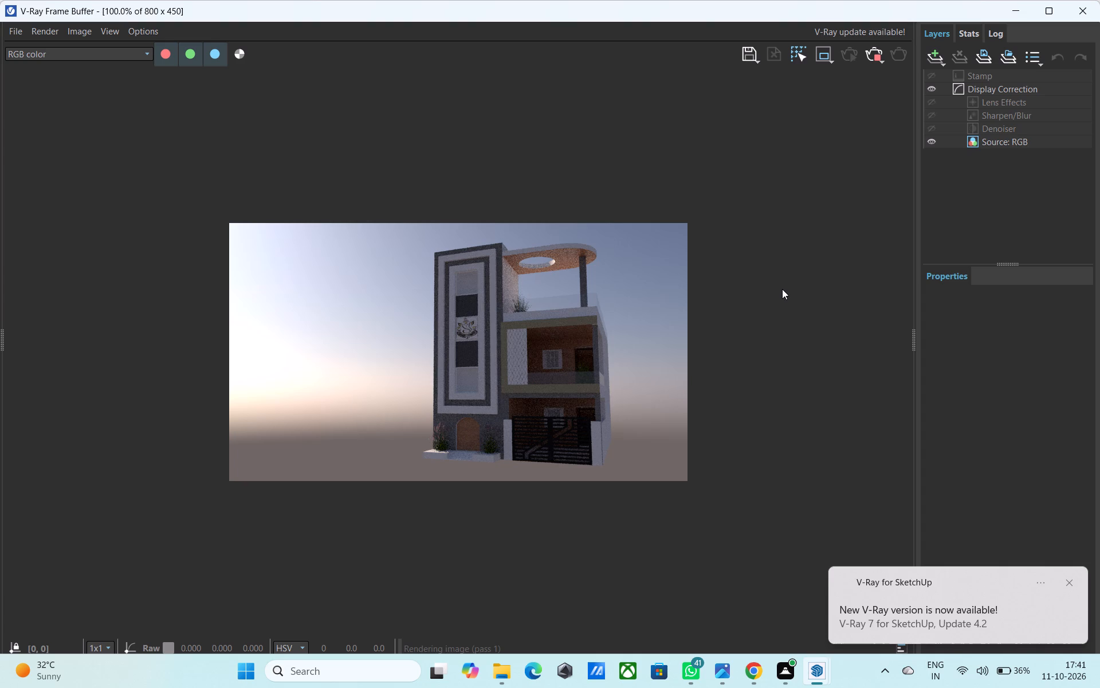
{"action": "scroll", "coordinate": [555, 343], "scroll_direction": "up", "scroll_amount": 1}
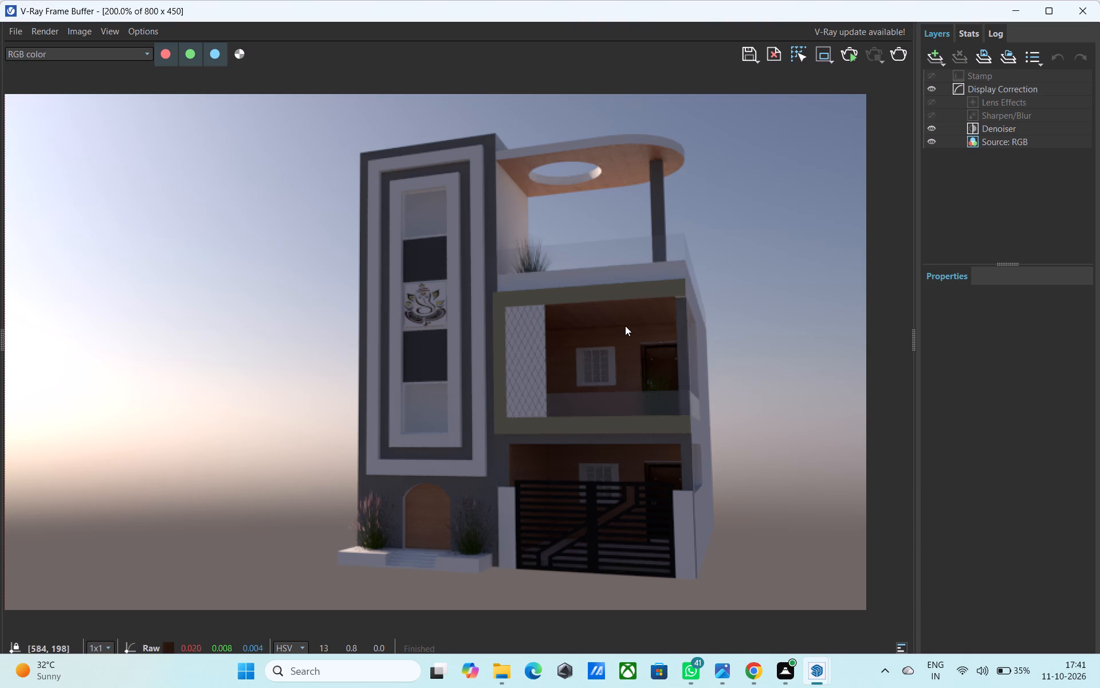
{"action": "left_click", "coordinate": [1019, 15]}
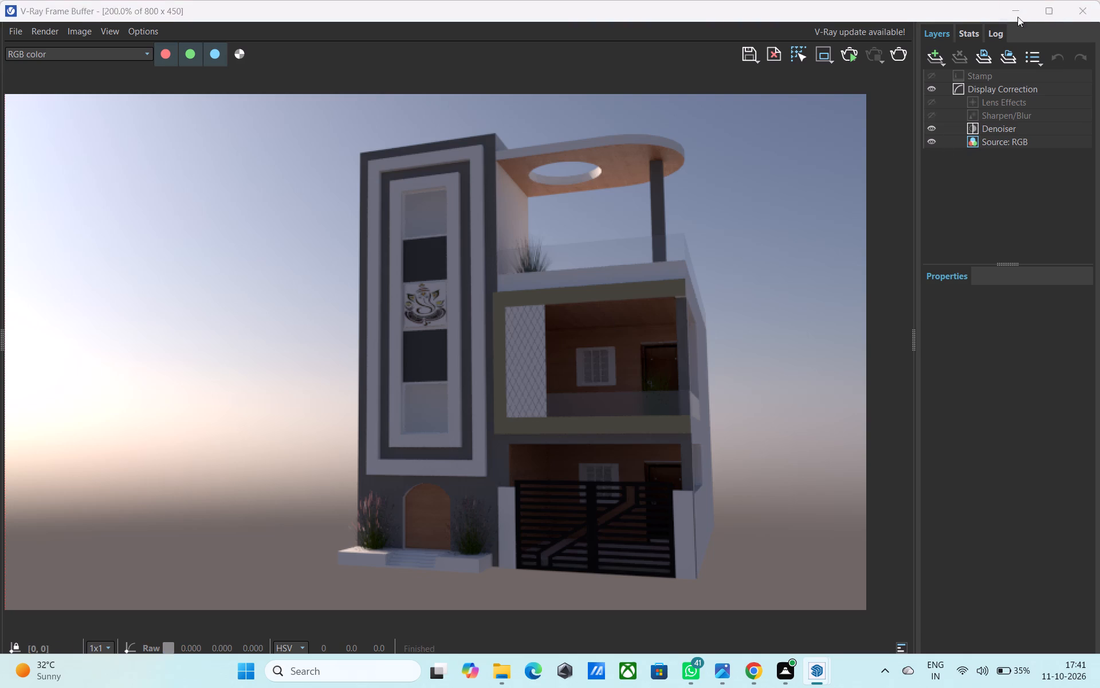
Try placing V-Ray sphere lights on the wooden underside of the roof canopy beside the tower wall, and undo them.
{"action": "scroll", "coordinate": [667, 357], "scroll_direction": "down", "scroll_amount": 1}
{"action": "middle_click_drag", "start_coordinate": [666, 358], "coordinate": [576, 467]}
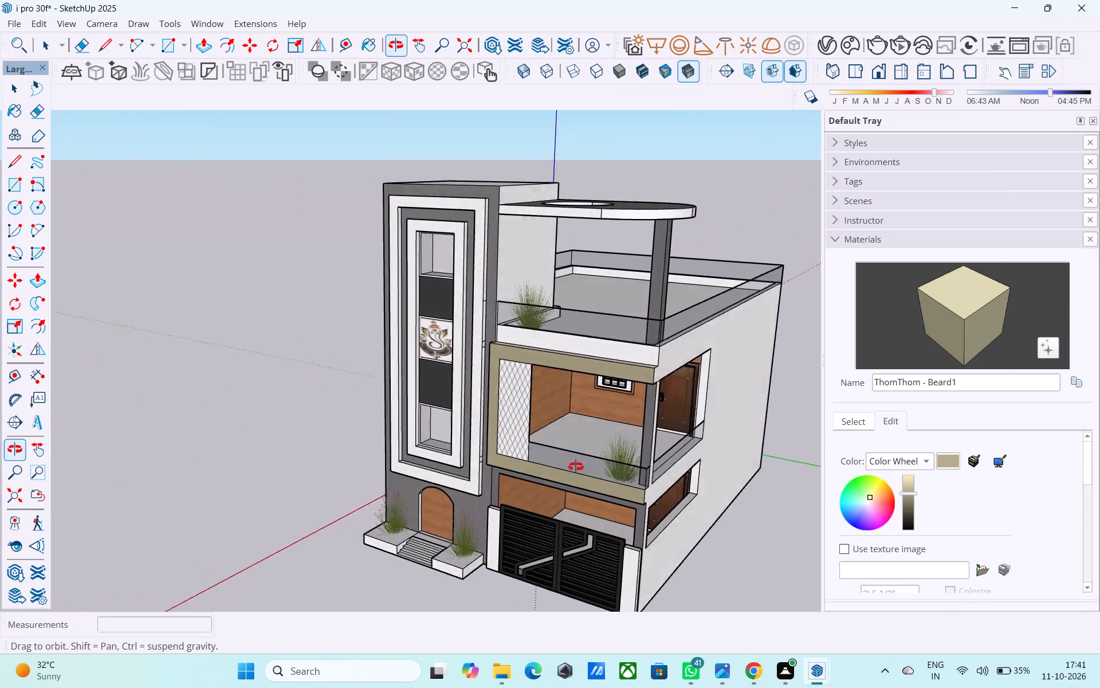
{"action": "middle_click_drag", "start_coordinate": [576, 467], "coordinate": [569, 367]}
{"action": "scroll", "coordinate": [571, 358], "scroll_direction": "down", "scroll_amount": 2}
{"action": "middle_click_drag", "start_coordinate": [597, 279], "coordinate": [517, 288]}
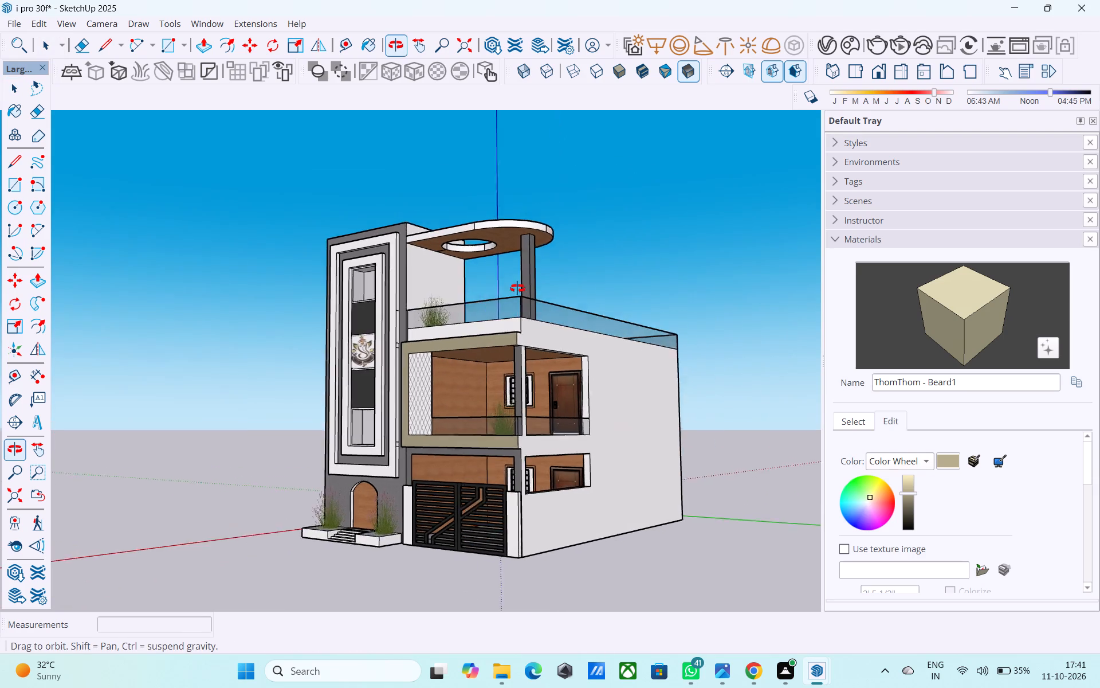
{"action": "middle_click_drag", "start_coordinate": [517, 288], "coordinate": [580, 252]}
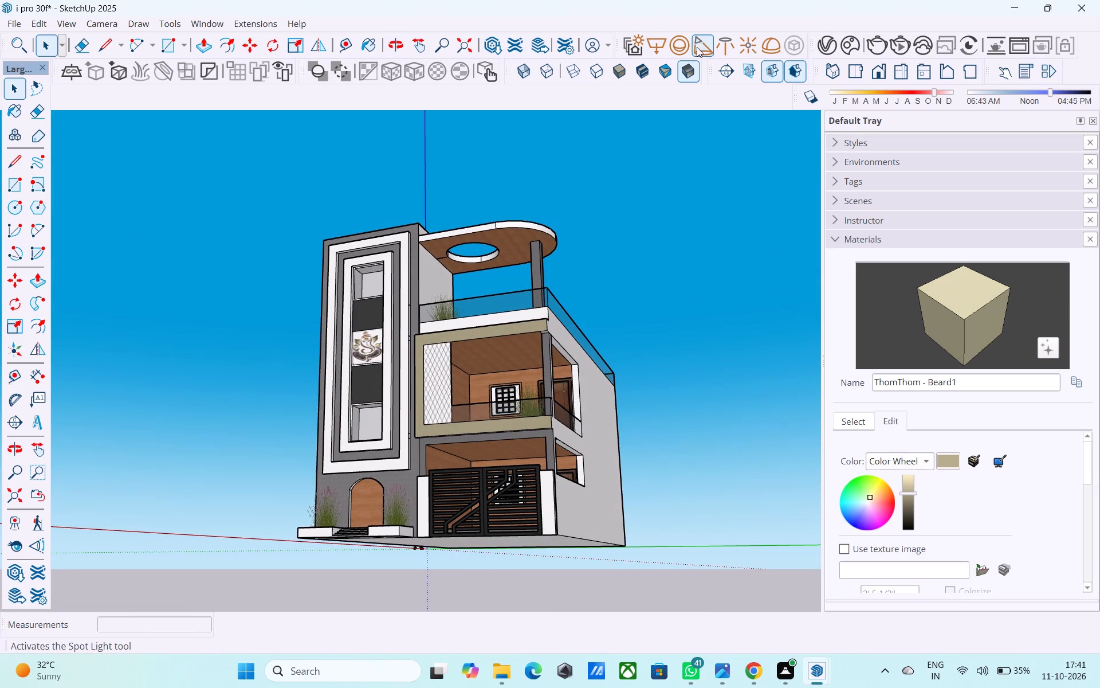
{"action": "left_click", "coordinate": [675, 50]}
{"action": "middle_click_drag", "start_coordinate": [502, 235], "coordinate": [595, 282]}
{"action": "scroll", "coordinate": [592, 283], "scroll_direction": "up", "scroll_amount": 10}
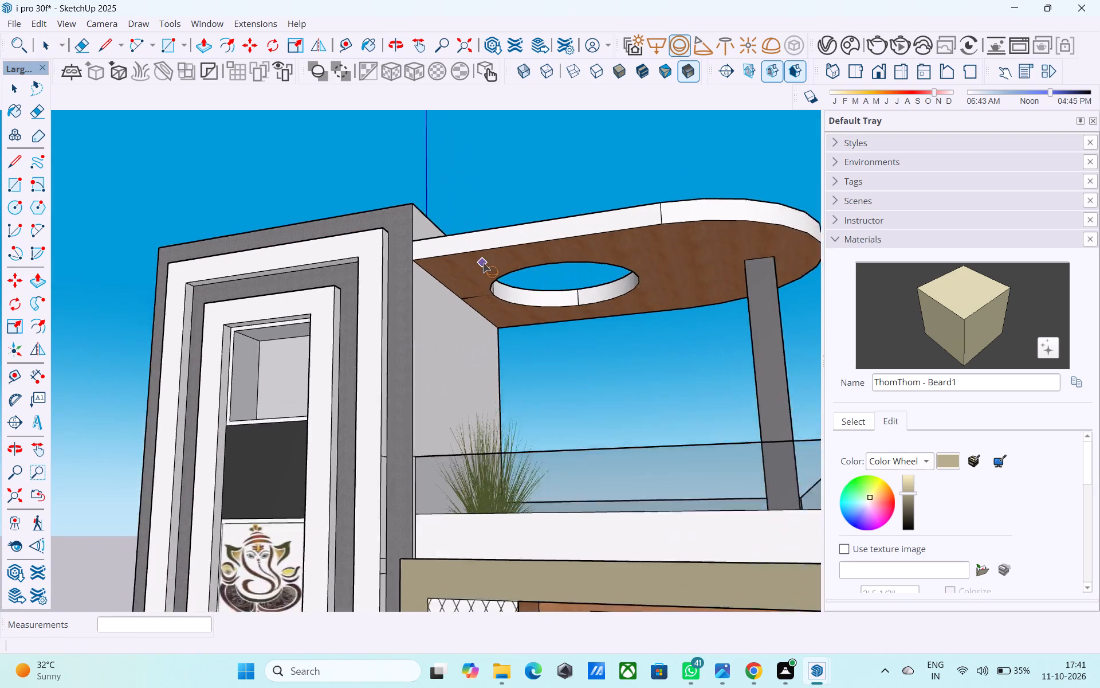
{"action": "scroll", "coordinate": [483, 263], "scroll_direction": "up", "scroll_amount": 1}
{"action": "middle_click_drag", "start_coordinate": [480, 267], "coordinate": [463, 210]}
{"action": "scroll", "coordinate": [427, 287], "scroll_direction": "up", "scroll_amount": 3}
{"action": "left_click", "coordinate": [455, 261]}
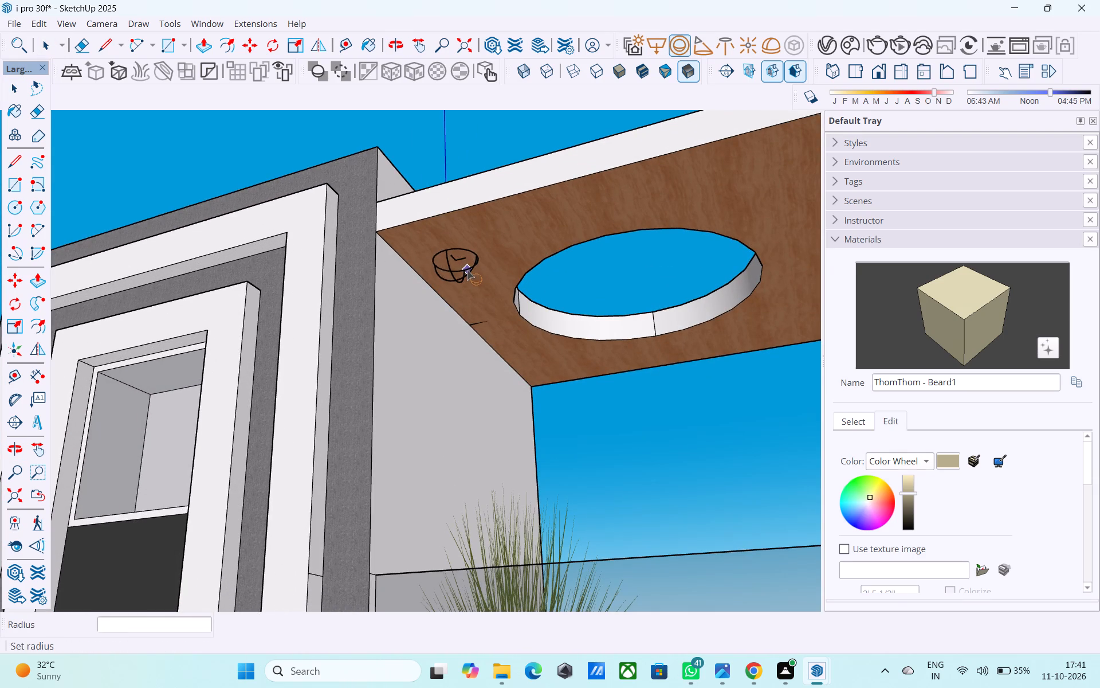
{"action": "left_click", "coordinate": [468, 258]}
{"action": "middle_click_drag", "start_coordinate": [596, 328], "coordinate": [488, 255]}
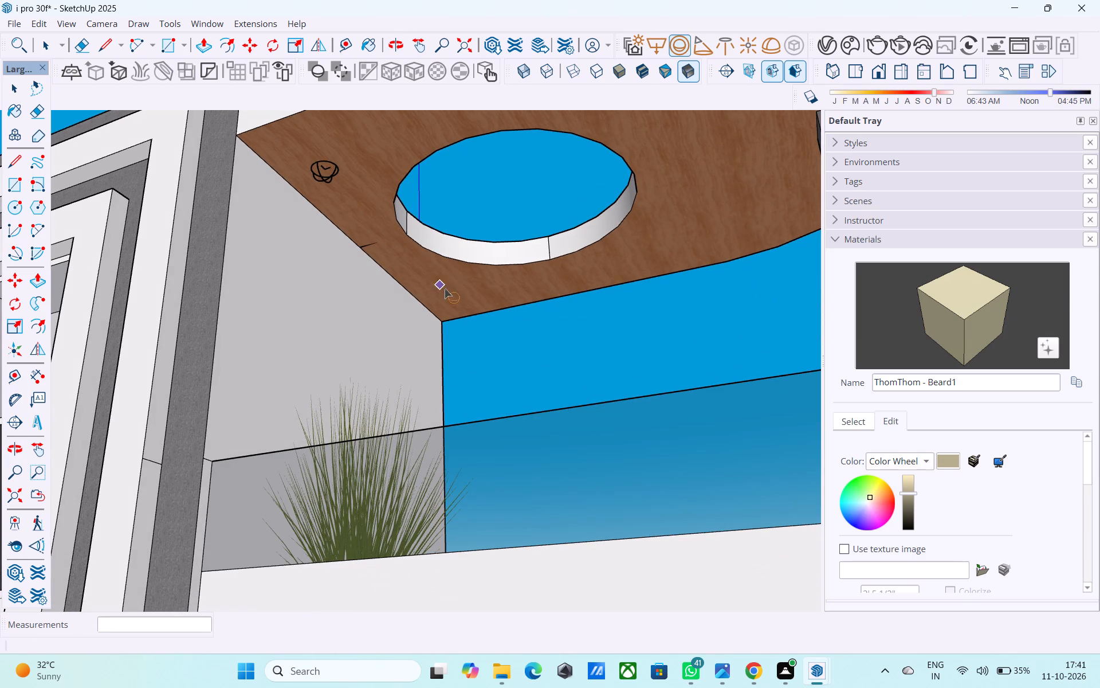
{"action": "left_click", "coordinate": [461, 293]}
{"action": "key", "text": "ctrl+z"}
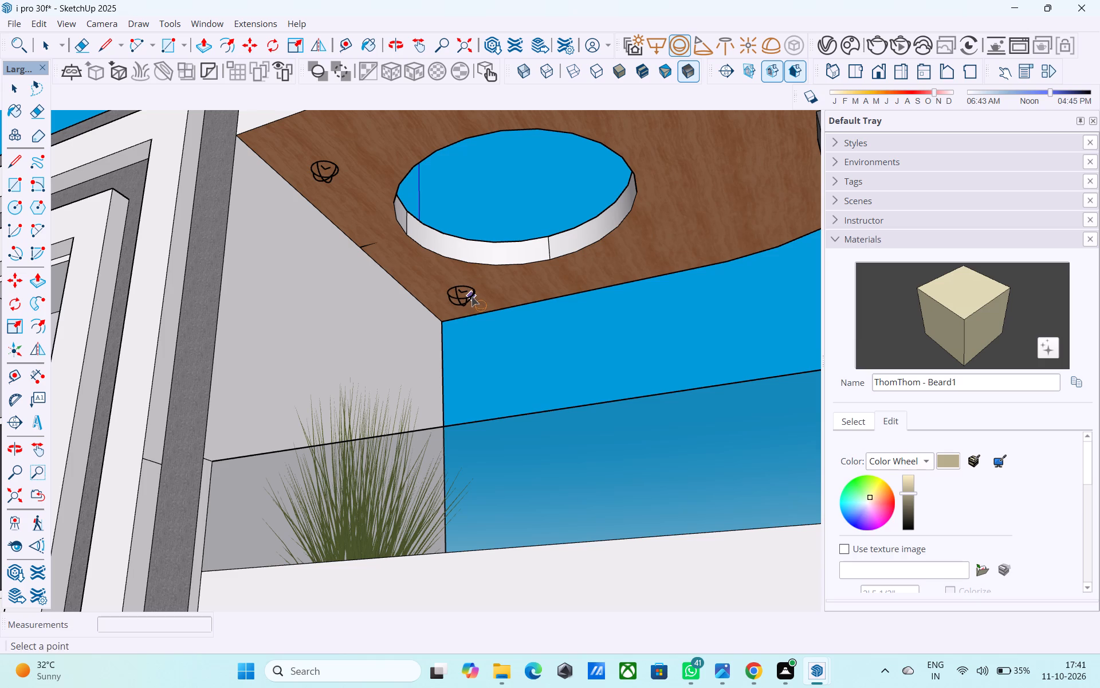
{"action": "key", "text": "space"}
Draw a circle of 3" radius on the canopy's wooden underside, near its front corner beside the tower wall.
{"action": "middle_click_drag", "start_coordinate": [388, 218], "coordinate": [394, 236], "text": "shift"}
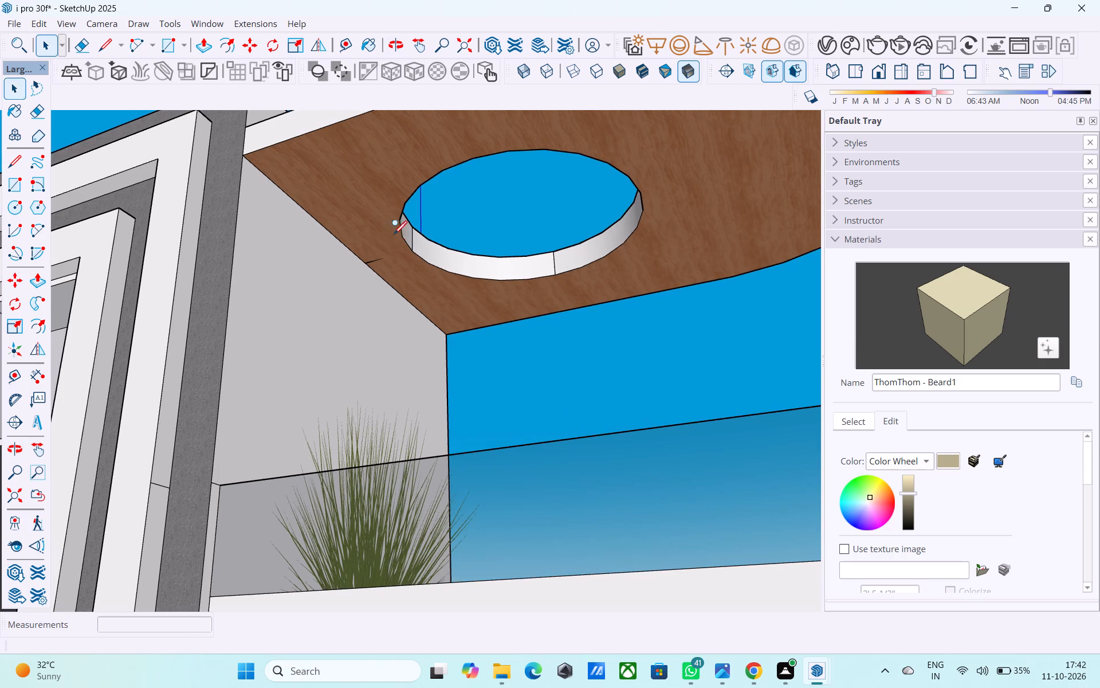
{"action": "key", "text": "c"}
{"action": "left_click", "coordinate": [320, 183]}
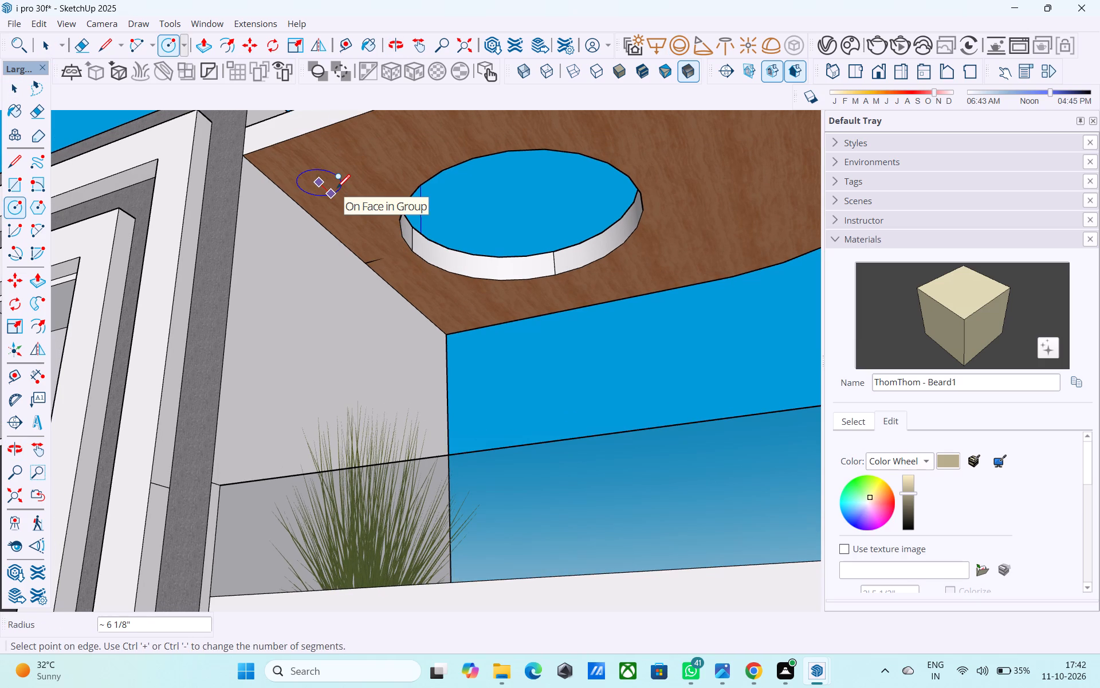
{"action": "type", "text": "3\""}
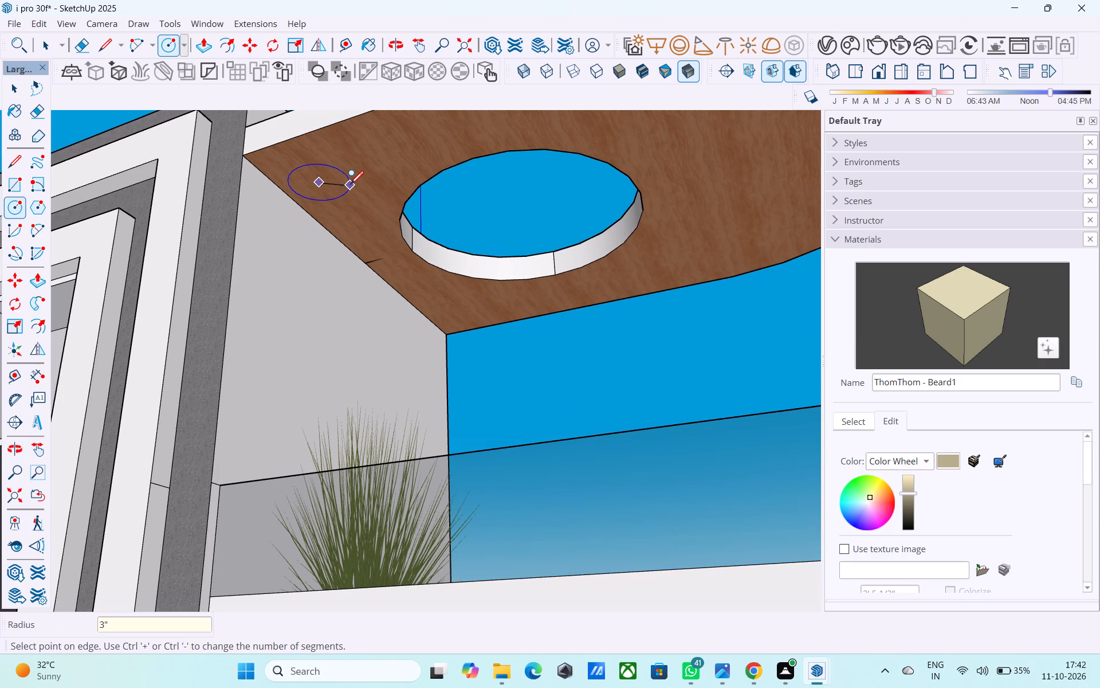
{"action": "key", "text": "Return"}
{"action": "key", "text": "space"}
Copy the small 3" circle along the canopy's wooden underside about 7' 10", to the corner at the wall's far end.
{"action": "scroll", "coordinate": [282, 175], "scroll_direction": "up", "scroll_amount": 4}
{"action": "left_click", "coordinate": [325, 184]}
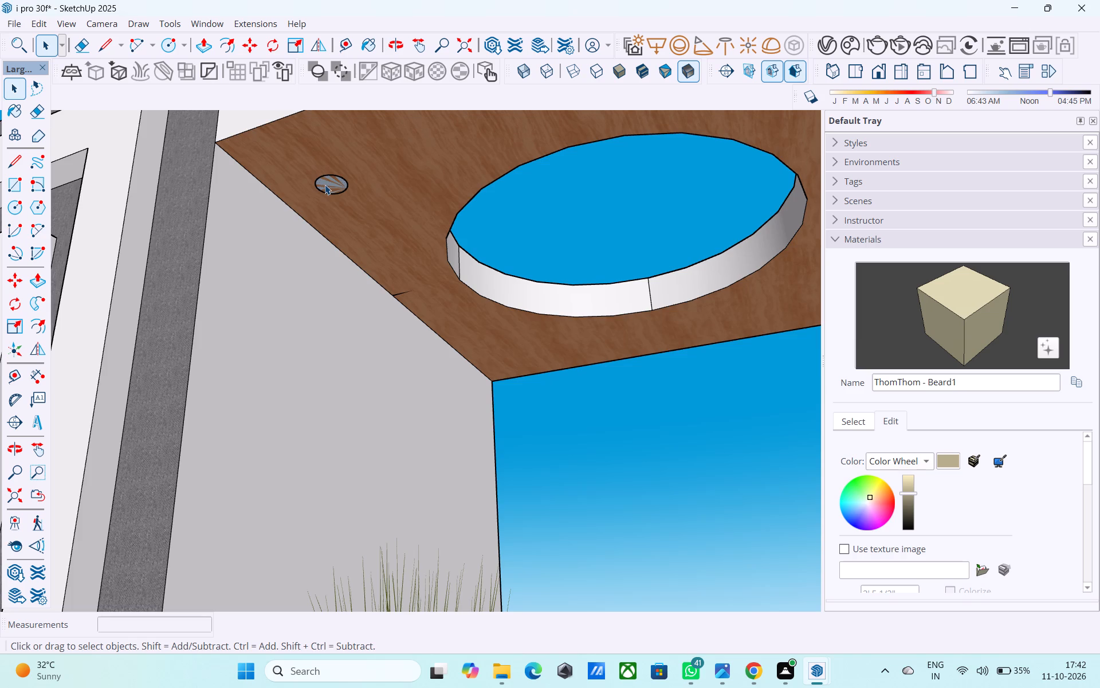
{"action": "scroll", "coordinate": [326, 185], "scroll_direction": "up", "scroll_amount": 4}
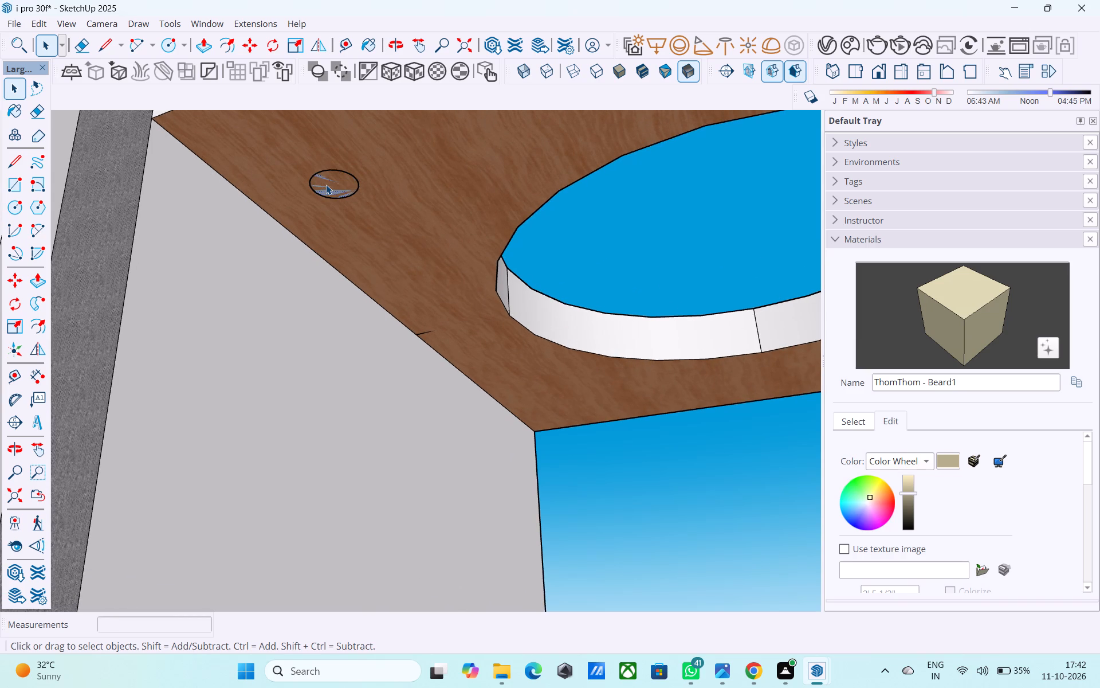
{"action": "key", "text": "m"}
{"action": "left_click", "coordinate": [326, 185]}
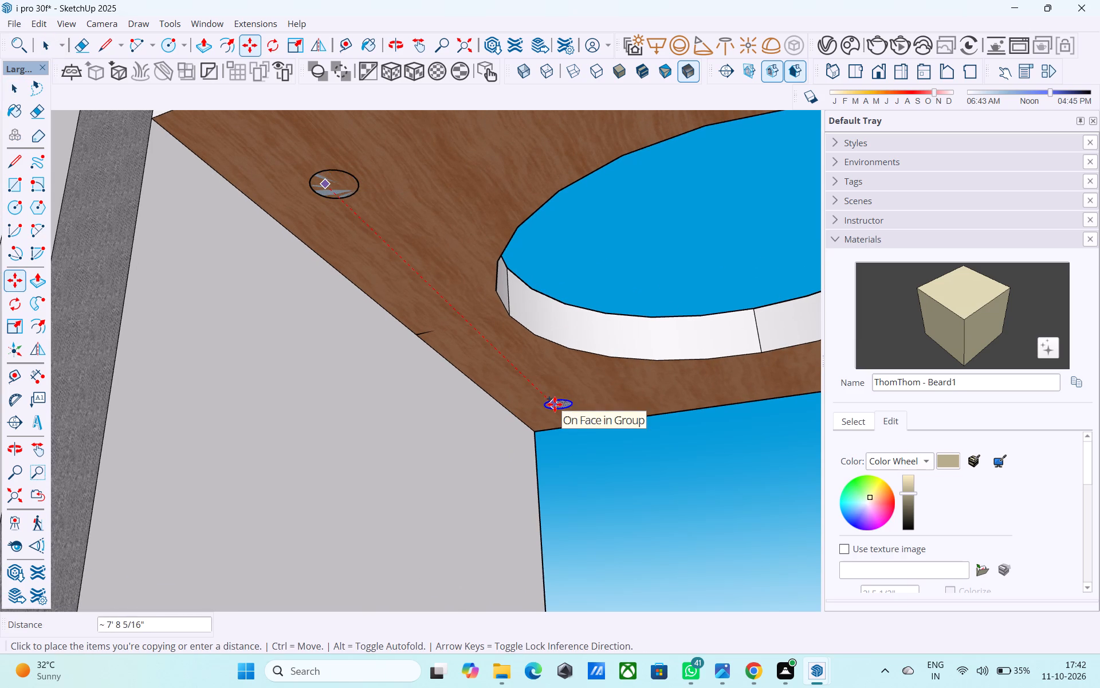
{"action": "middle_click_drag", "start_coordinate": [556, 405], "coordinate": [400, 316]}
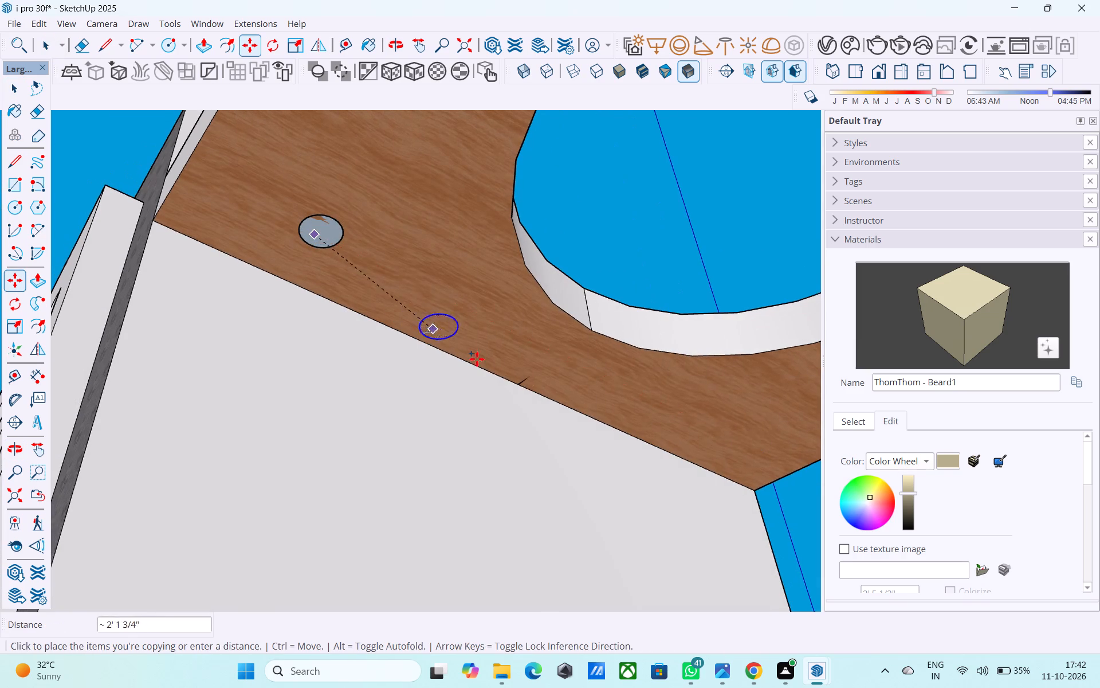
{"action": "left_click", "coordinate": [745, 450]}
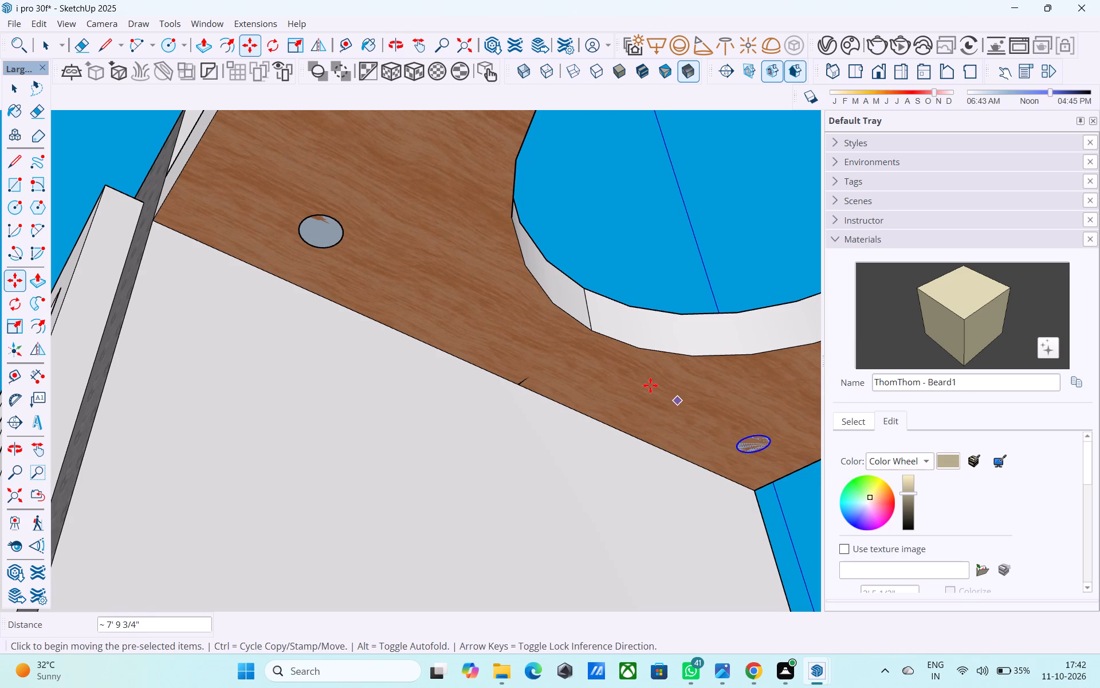
{"action": "key", "text": "space"}
Place a V-Ray sphere light on each of the two small circles beside the wall, sized to fit the circles.
{"action": "left_click", "coordinate": [312, 232]}
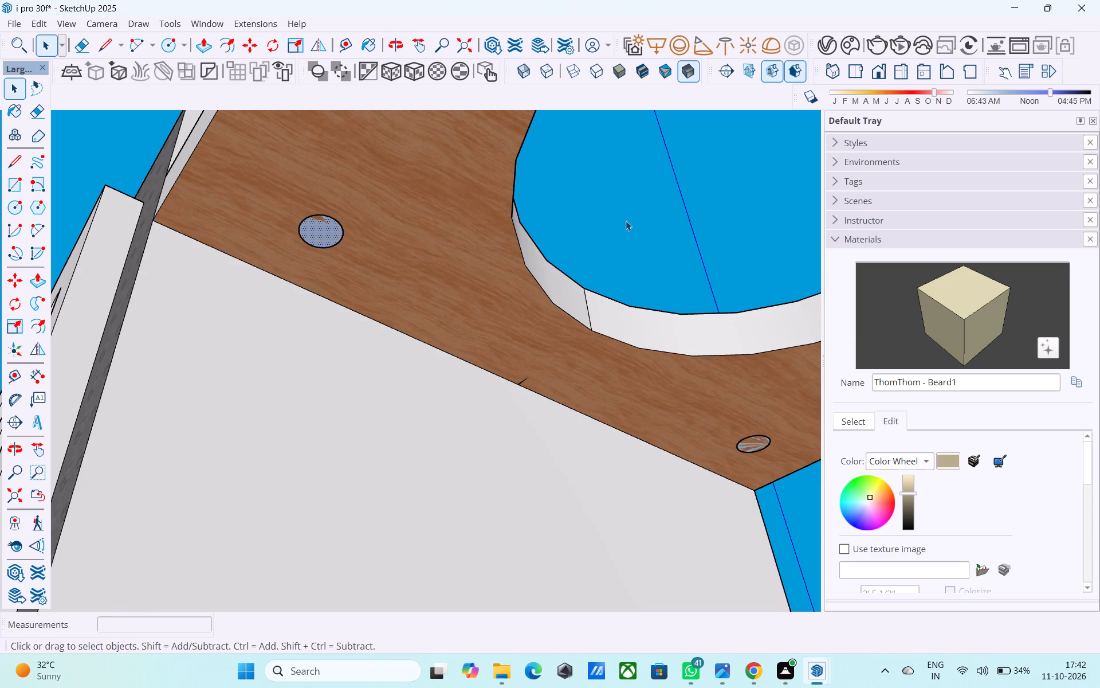
{"action": "left_click", "coordinate": [673, 44]}
{"action": "scroll", "coordinate": [382, 224], "scroll_direction": "up", "scroll_amount": 5}
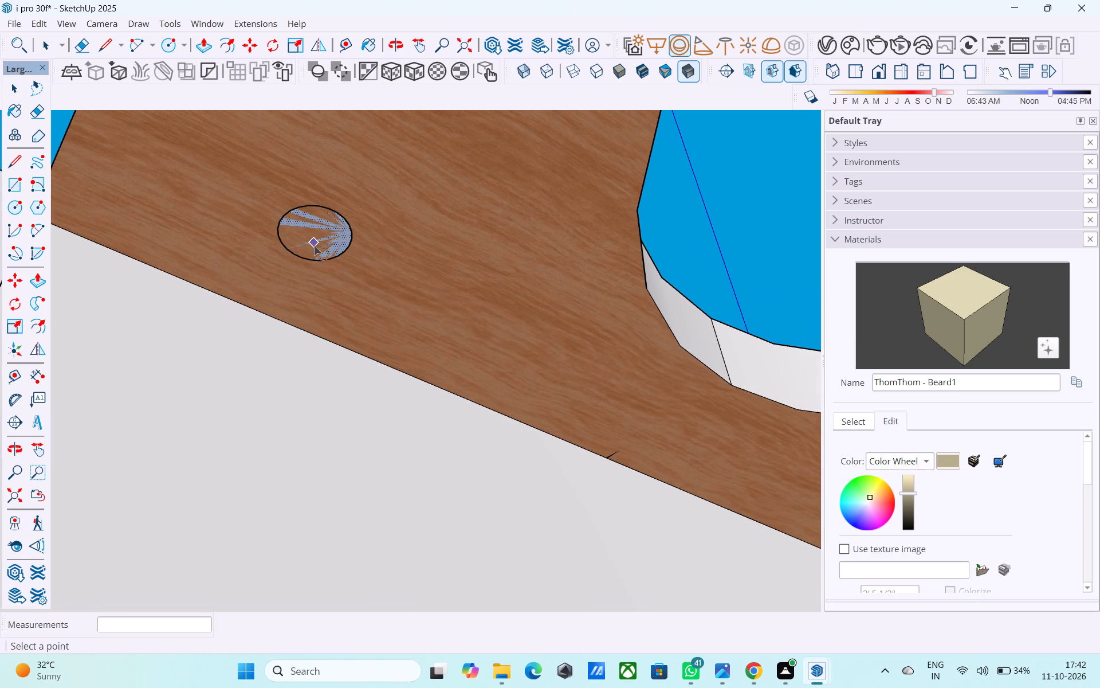
{"action": "left_click", "coordinate": [313, 234]}
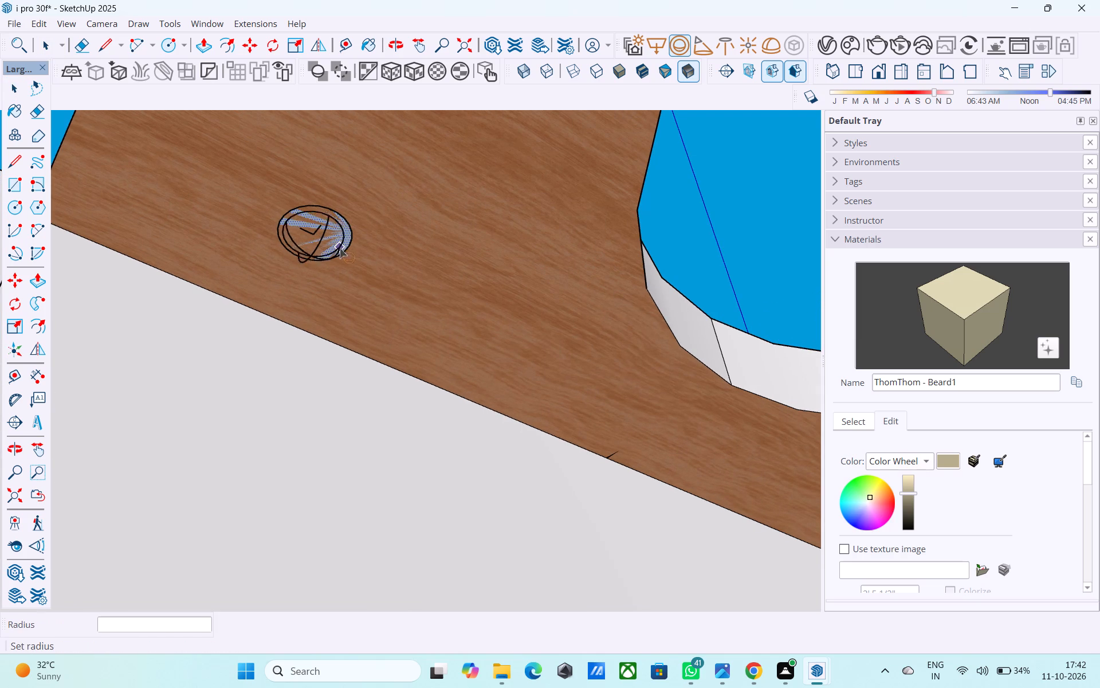
{"action": "left_click", "coordinate": [344, 251]}
{"action": "scroll", "coordinate": [230, 209], "scroll_direction": "down", "scroll_amount": 9}
{"action": "scroll", "coordinate": [687, 424], "scroll_direction": "up", "scroll_amount": 4}
{"action": "middle_click_drag", "start_coordinate": [548, 362], "coordinate": [701, 475]}
{"action": "scroll", "coordinate": [484, 282], "scroll_direction": "down", "scroll_amount": 5}
{"action": "scroll", "coordinate": [354, 164], "scroll_direction": "up", "scroll_amount": 8}
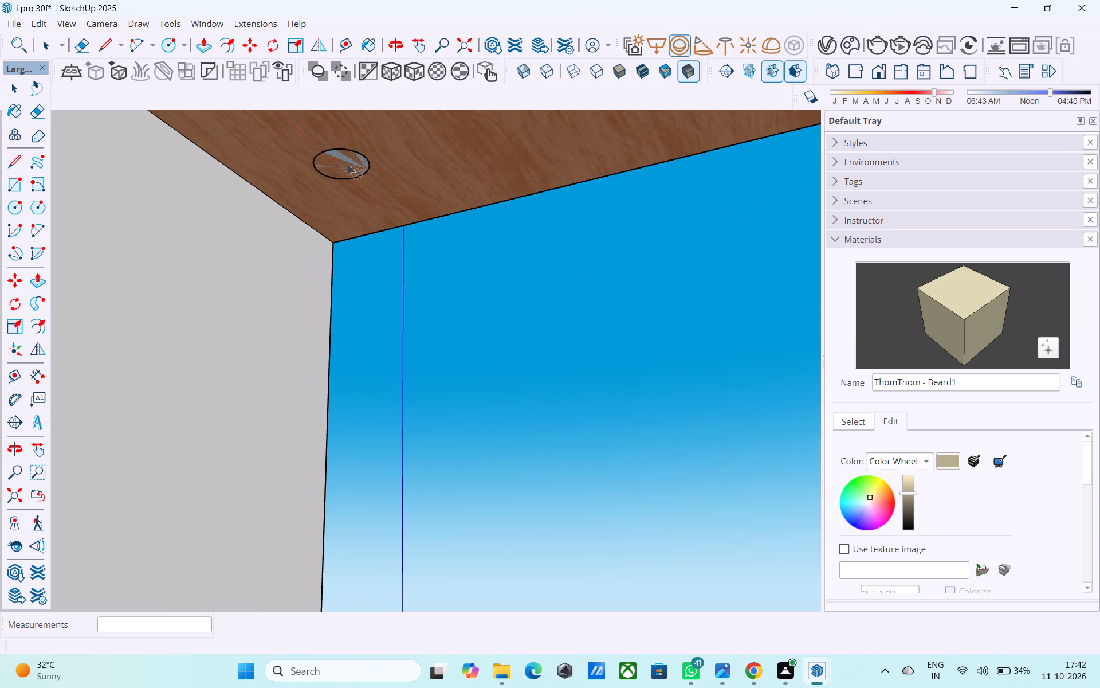
{"action": "left_click", "coordinate": [342, 165]}
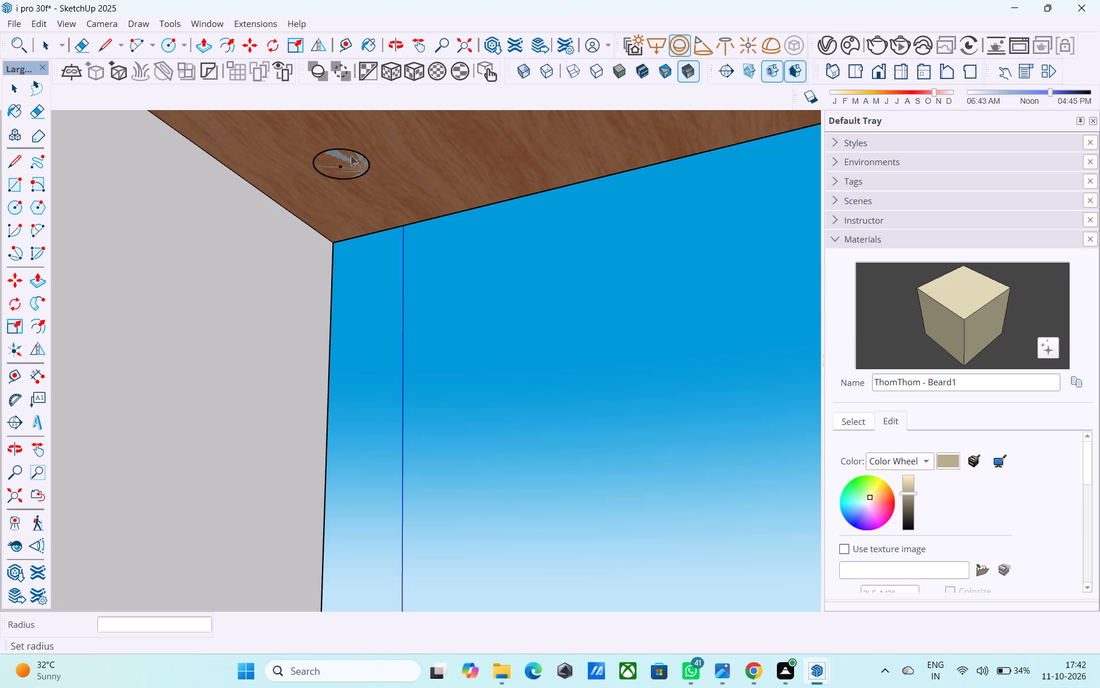
{"action": "left_click", "coordinate": [352, 155]}
{"action": "scroll", "coordinate": [358, 161], "scroll_direction": "down", "scroll_amount": 20}
{"action": "scroll", "coordinate": [358, 161], "scroll_direction": "down", "scroll_amount": 1}
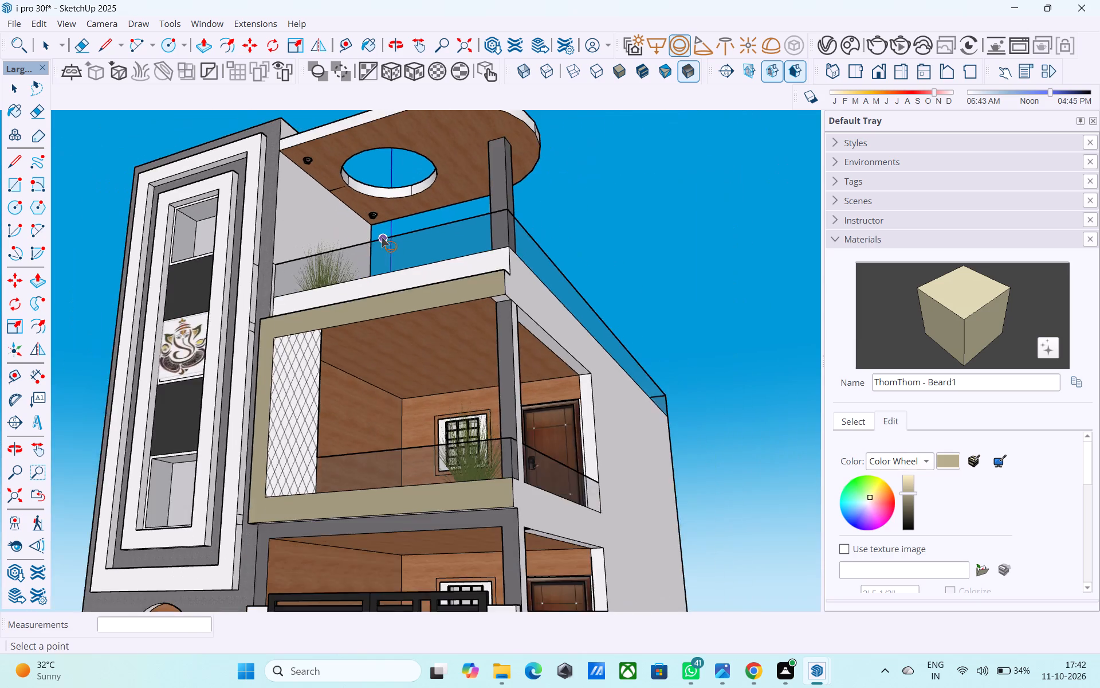
Draw a circle of 3" radius on the canopy's wooden underside between the round opening and the column.
{"action": "middle_click_drag", "start_coordinate": [386, 237], "coordinate": [484, 298]}
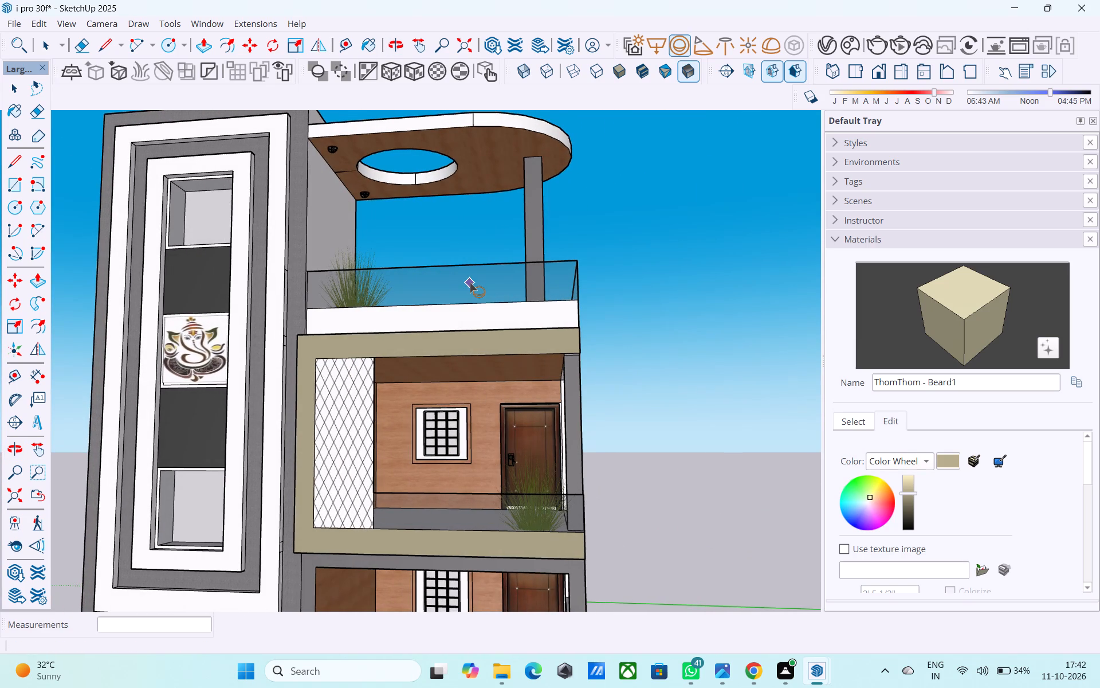
{"action": "middle_click_drag", "start_coordinate": [473, 283], "coordinate": [449, 253]}
{"action": "middle_click_drag", "start_coordinate": [545, 111], "coordinate": [540, 231]}
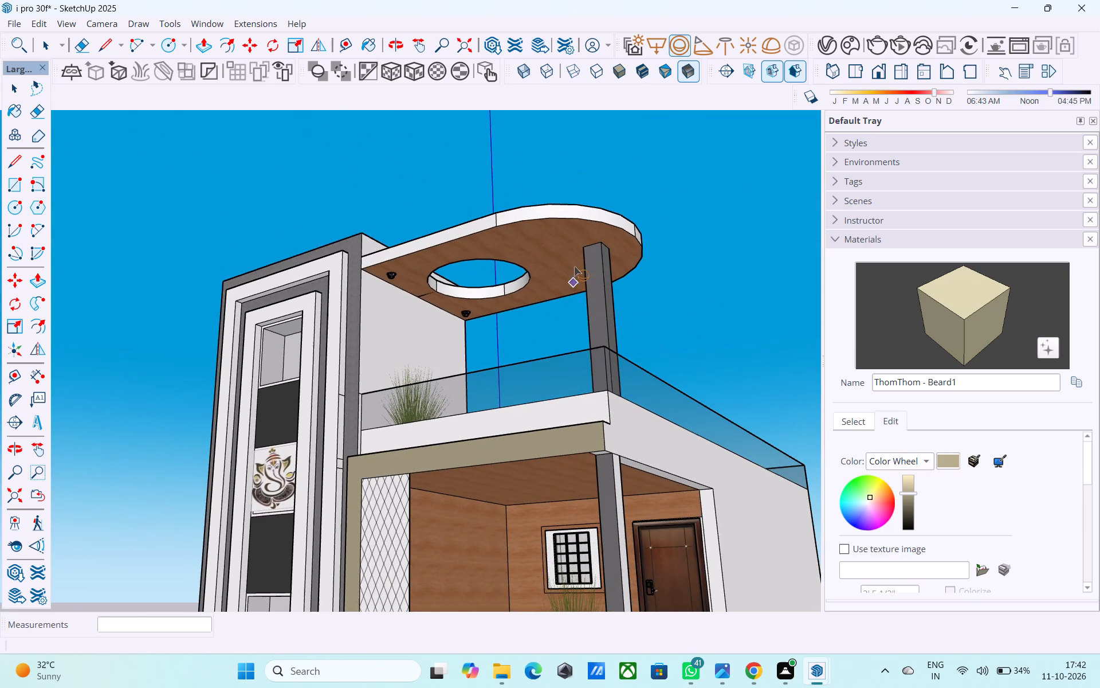
{"action": "scroll", "coordinate": [574, 263], "scroll_direction": "up", "scroll_amount": 5}
{"action": "key", "text": "space"}
{"action": "key", "text": "l"}
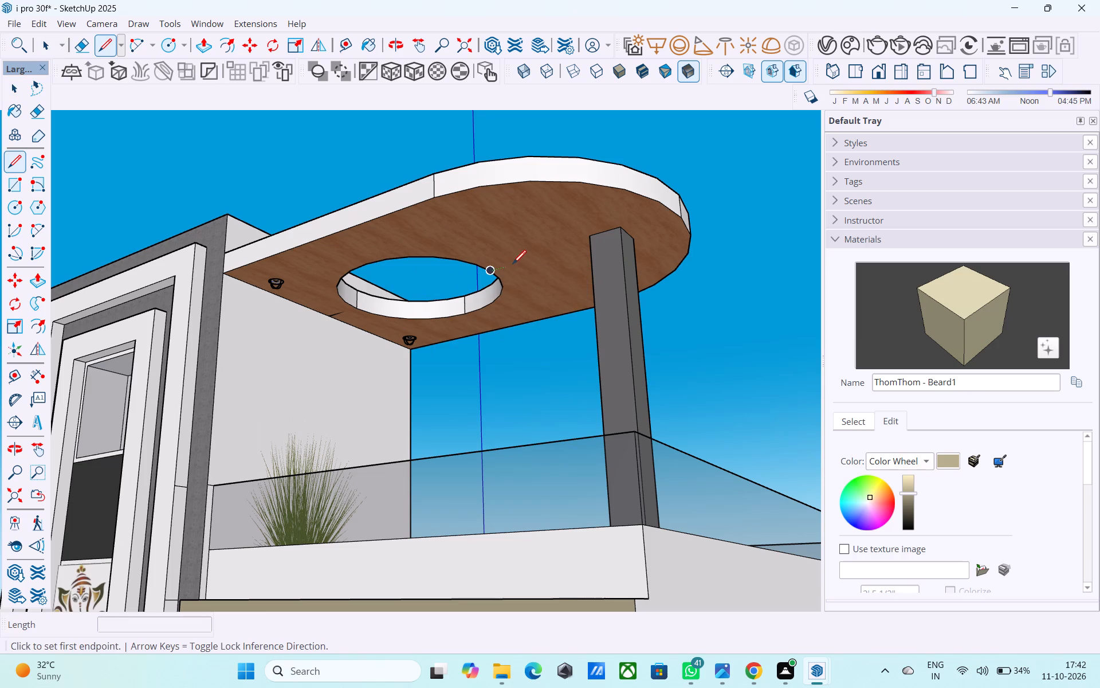
{"action": "left_click", "coordinate": [561, 255]}
{"action": "key", "text": "c"}
{"action": "left_click", "coordinate": [561, 255]}
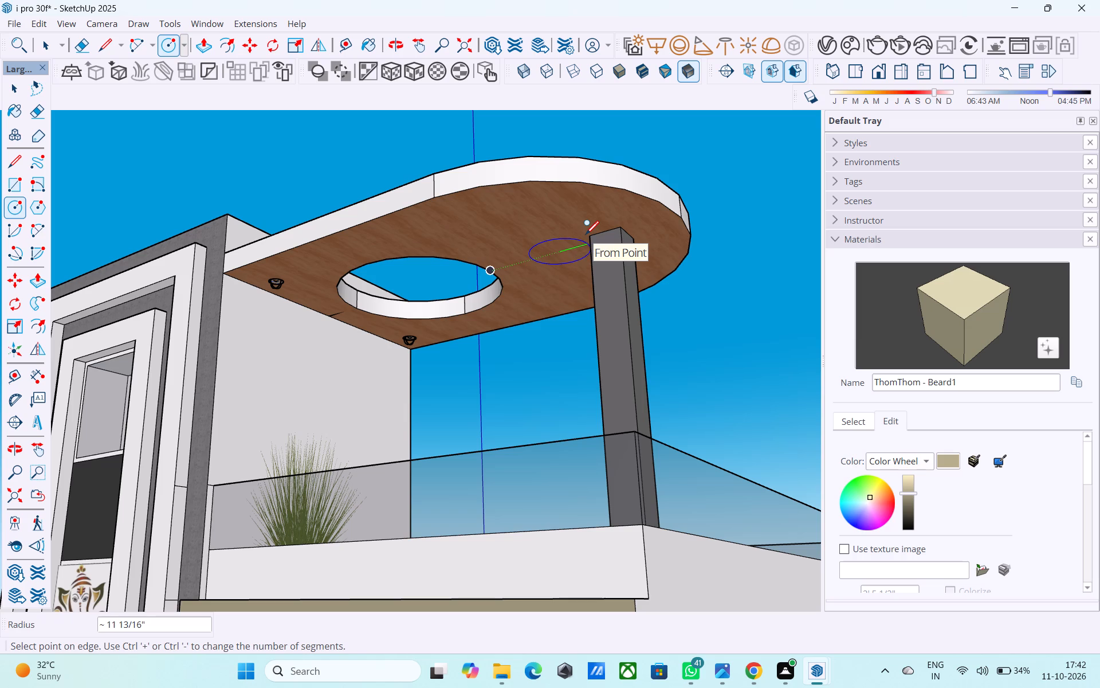
{"action": "type", "text": "3\""}
{"action": "key", "text": "Return"}
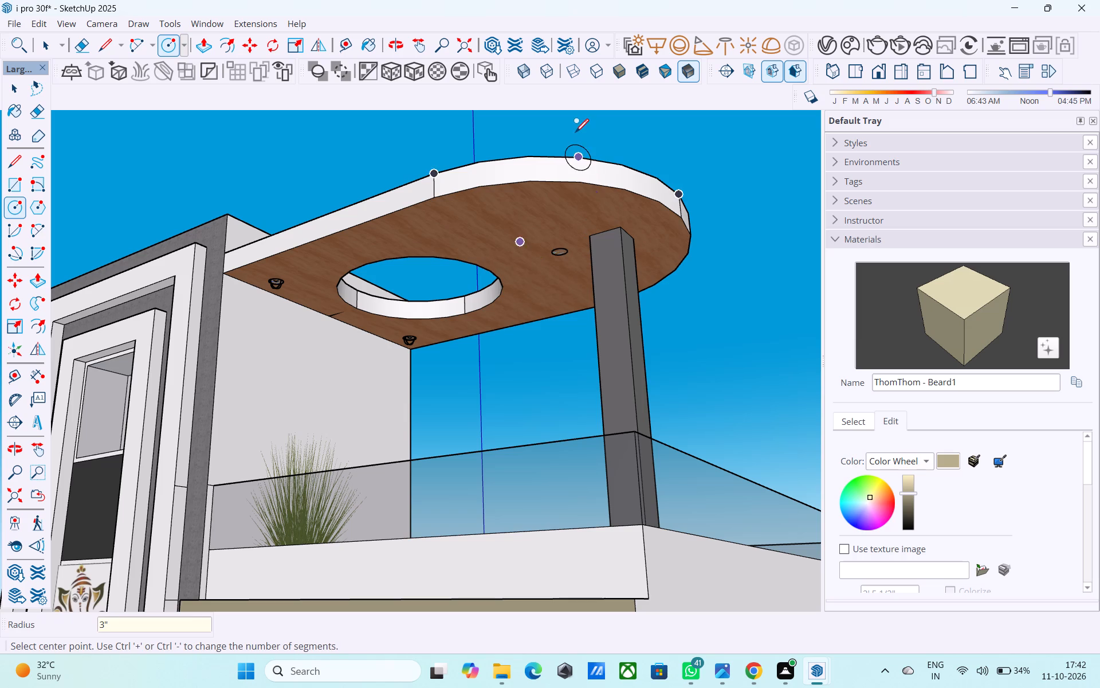
{"action": "key", "text": "space"}
Place a V-Ray sphere light on the small circle beside the column, sized to fit the circle.
{"action": "scroll", "coordinate": [659, 242], "scroll_direction": "up", "scroll_amount": 1}
{"action": "middle_click_drag", "start_coordinate": [559, 273], "coordinate": [563, 234]}
{"action": "scroll", "coordinate": [560, 246], "scroll_direction": "up", "scroll_amount": 3}
{"action": "left_click", "coordinate": [674, 50]}
{"action": "scroll", "coordinate": [563, 304], "scroll_direction": "up", "scroll_amount": 8}
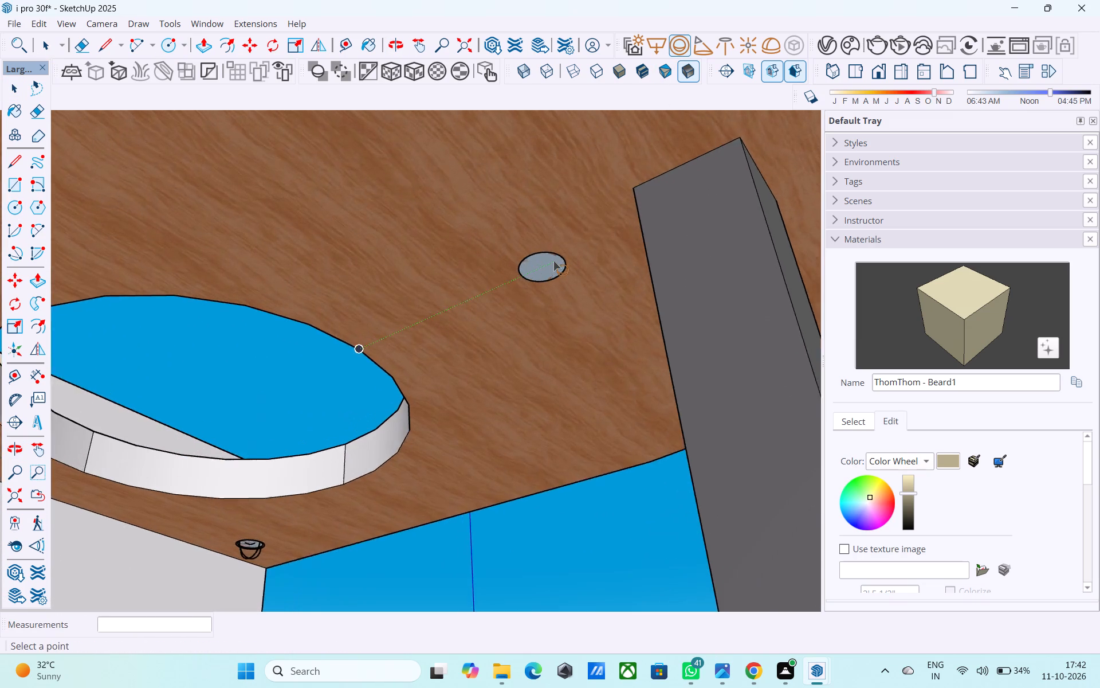
{"action": "scroll", "coordinate": [553, 261], "scroll_direction": "up", "scroll_amount": 2}
{"action": "left_click", "coordinate": [540, 269]}
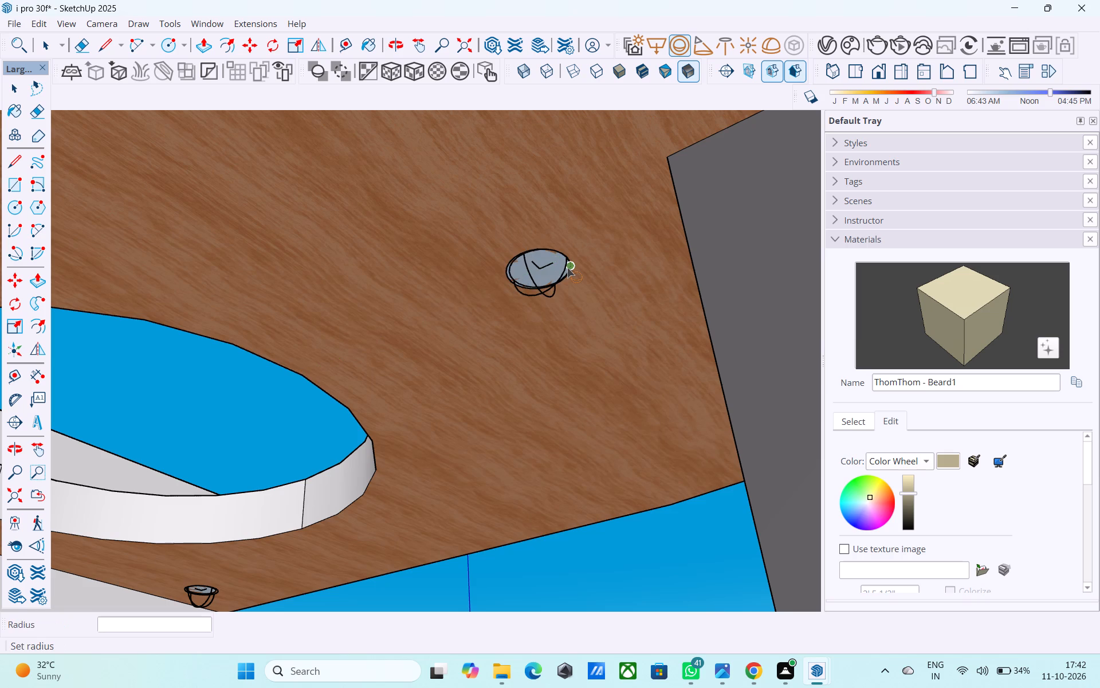
{"action": "left_click", "coordinate": [567, 268]}
{"action": "scroll", "coordinate": [567, 268], "scroll_direction": "down", "scroll_amount": 15}
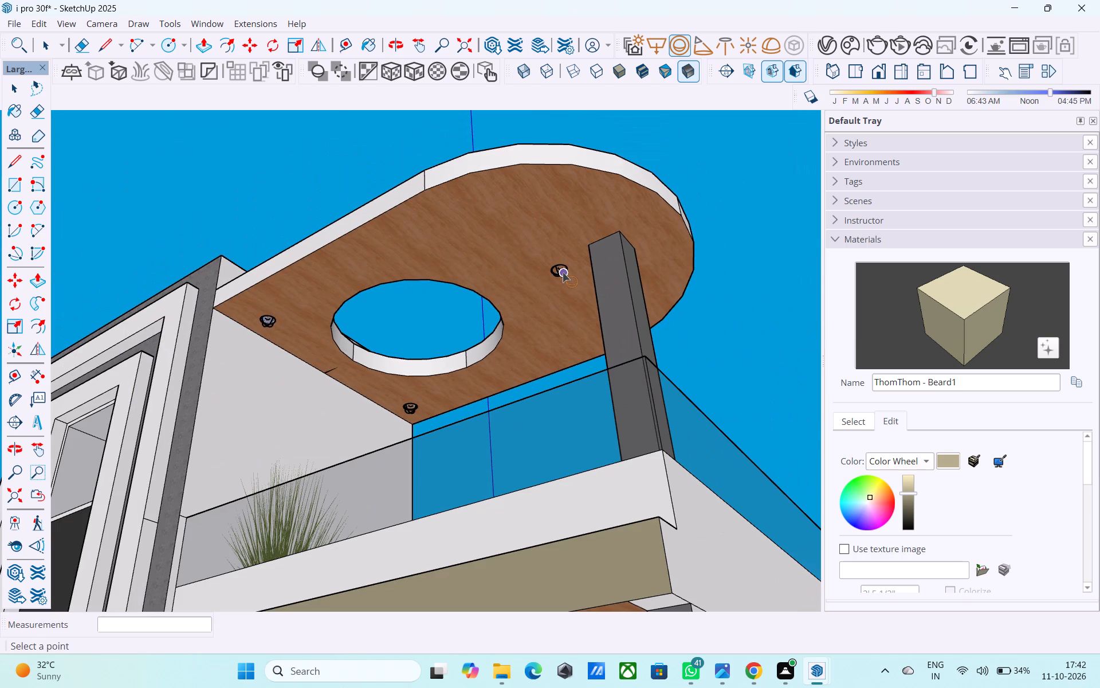
{"action": "key", "text": "space"}
Set the intensity of Sphere Light, Sphere Light#1 and Sphere Light#2 to 3000 in the V-Ray Asset Editor.
{"action": "left_click", "coordinate": [822, 39]}
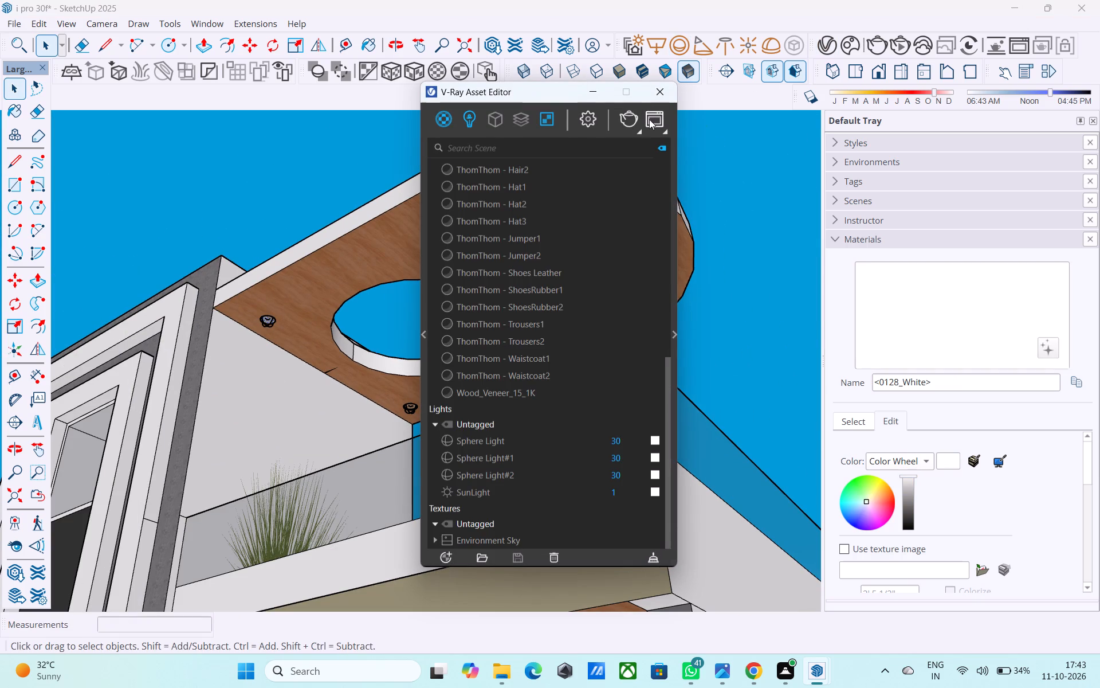
{"action": "scroll", "coordinate": [588, 265], "scroll_direction": "down", "scroll_amount": 3}
{"action": "left_click_drag", "start_coordinate": [630, 440], "coordinate": [622, 441]}
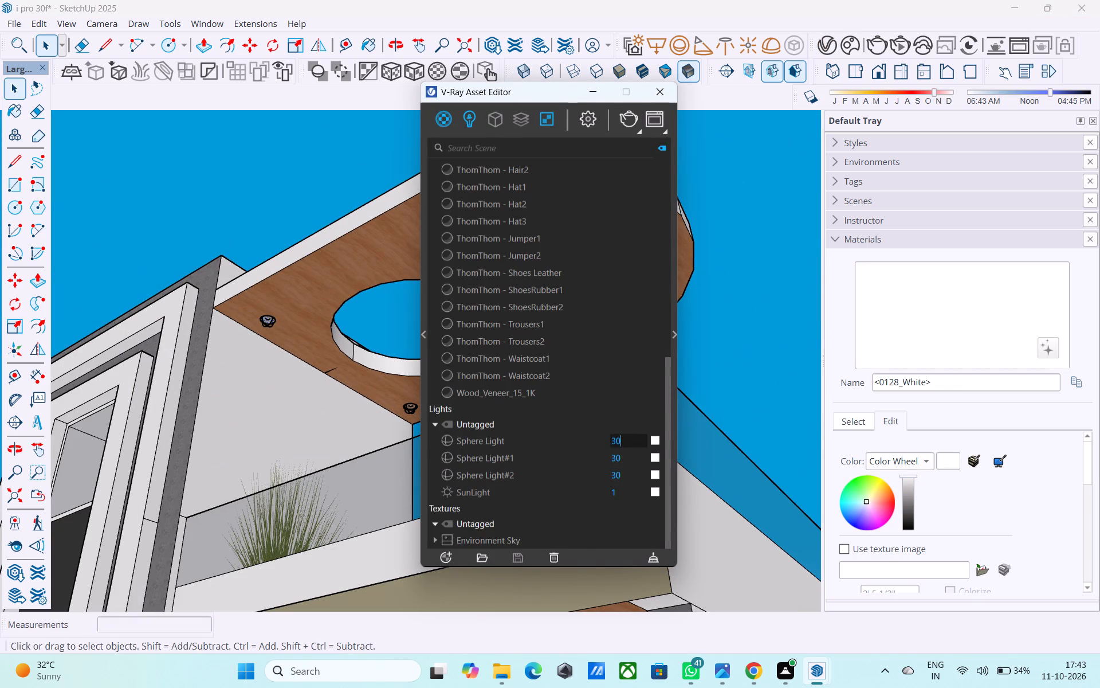
{"action": "left_click_drag", "start_coordinate": [622, 441], "coordinate": [611, 443]}
{"action": "left_click", "coordinate": [624, 440]}
{"action": "key", "text": "0"}
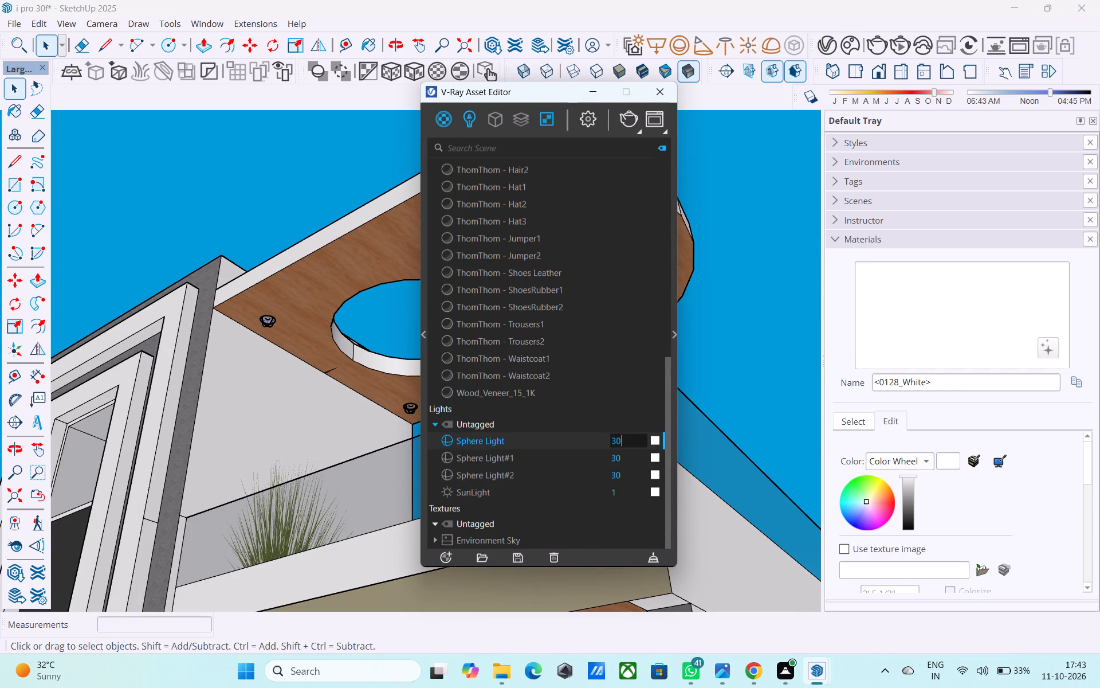
{"action": "key", "text": "0"}
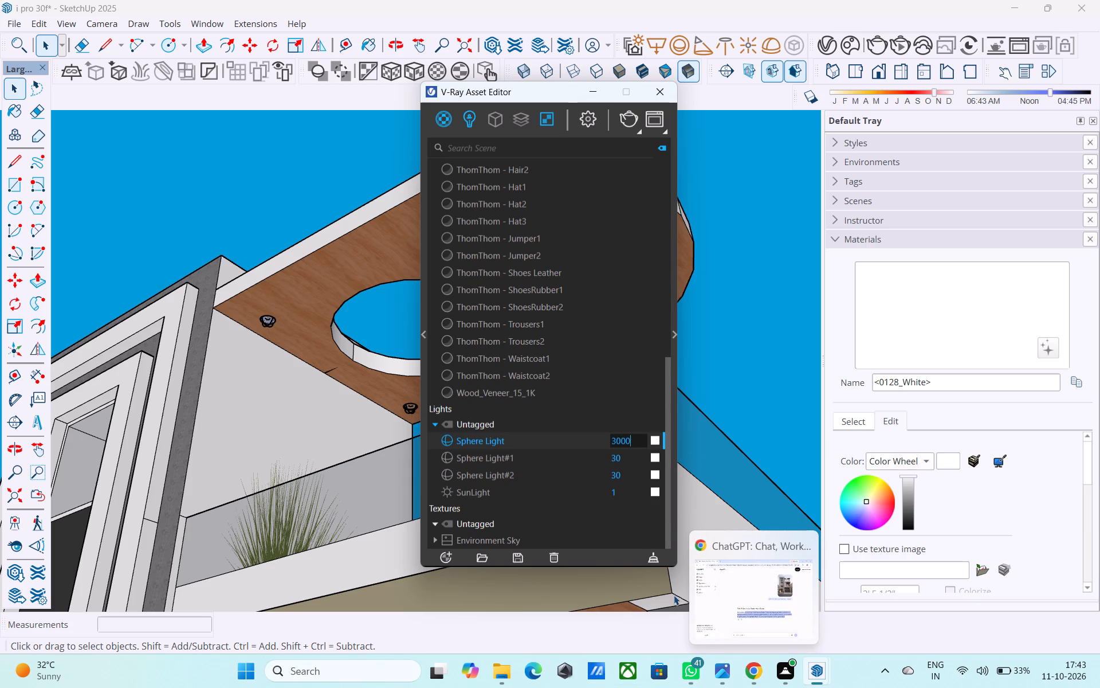
{"action": "left_click", "coordinate": [619, 461]}
{"action": "key", "text": "0"}
{"action": "key", "text": "0"}
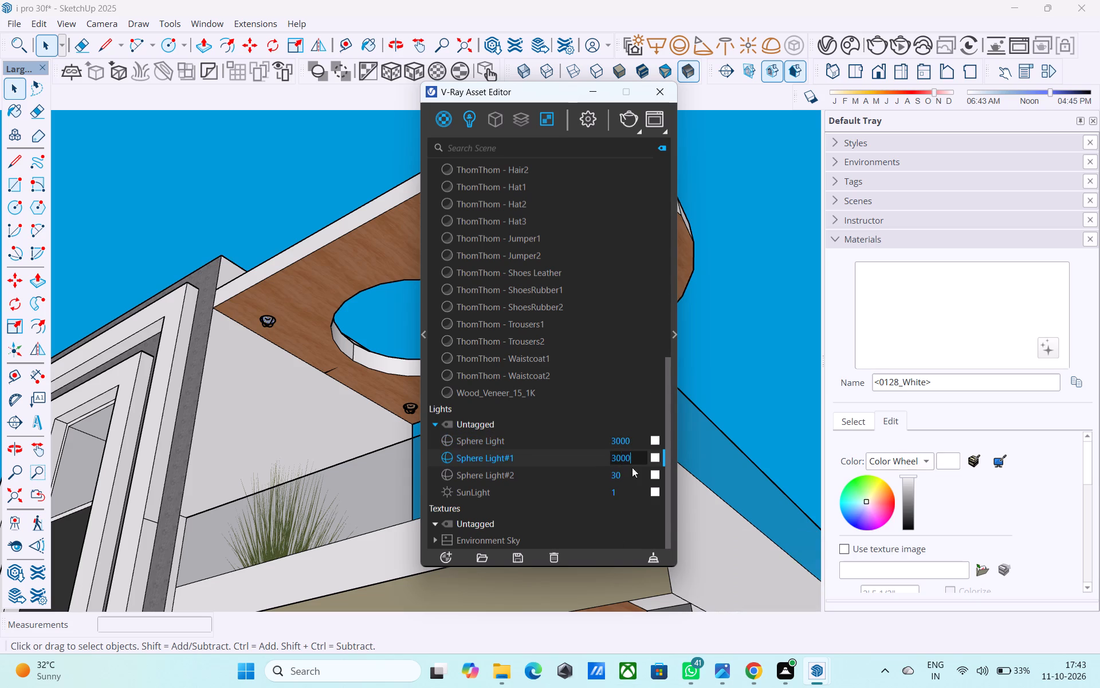
{"action": "left_click", "coordinate": [632, 476]}
{"action": "key", "text": "0"}
{"action": "key", "text": "0"}
Set the colour of all three sphere lights to pale yellow, R 1, G 0.926, B 0.421.
{"action": "left_click", "coordinate": [653, 439]}
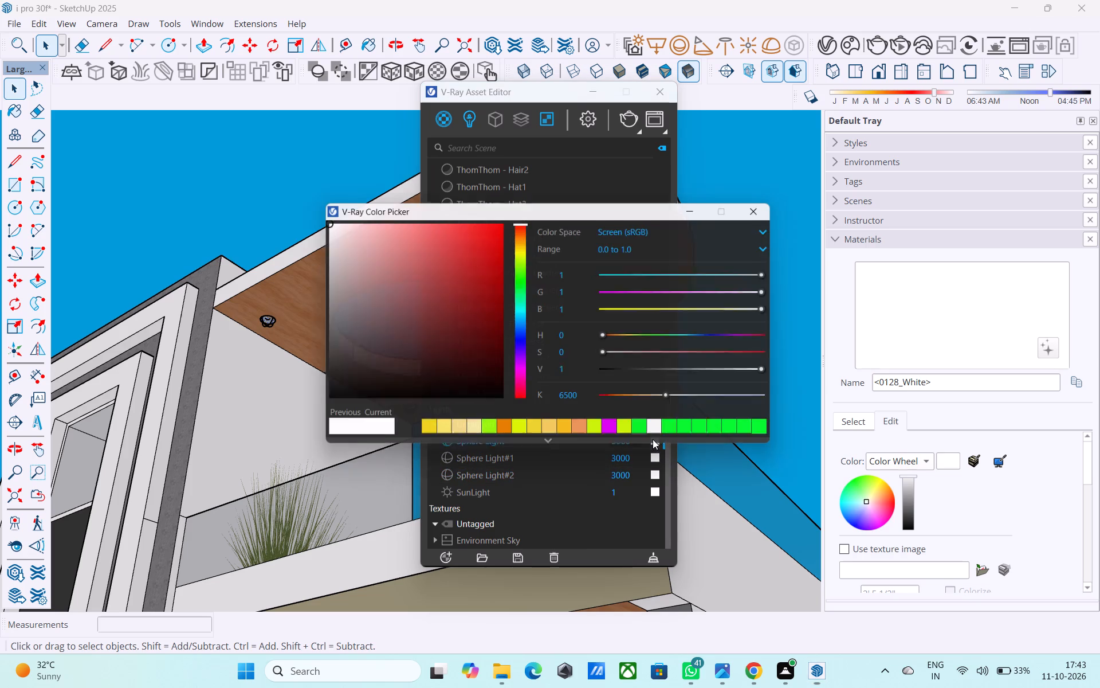
{"action": "left_click", "coordinate": [450, 427]}
{"action": "left_click", "coordinate": [441, 429]}
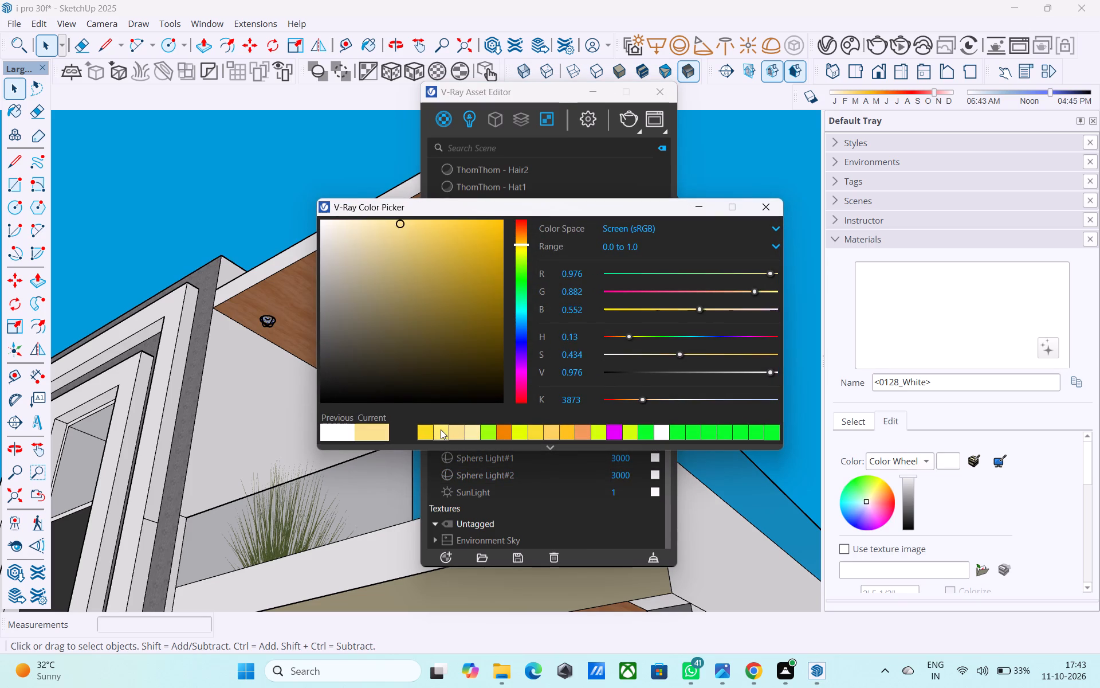
{"action": "left_click", "coordinate": [710, 509]}
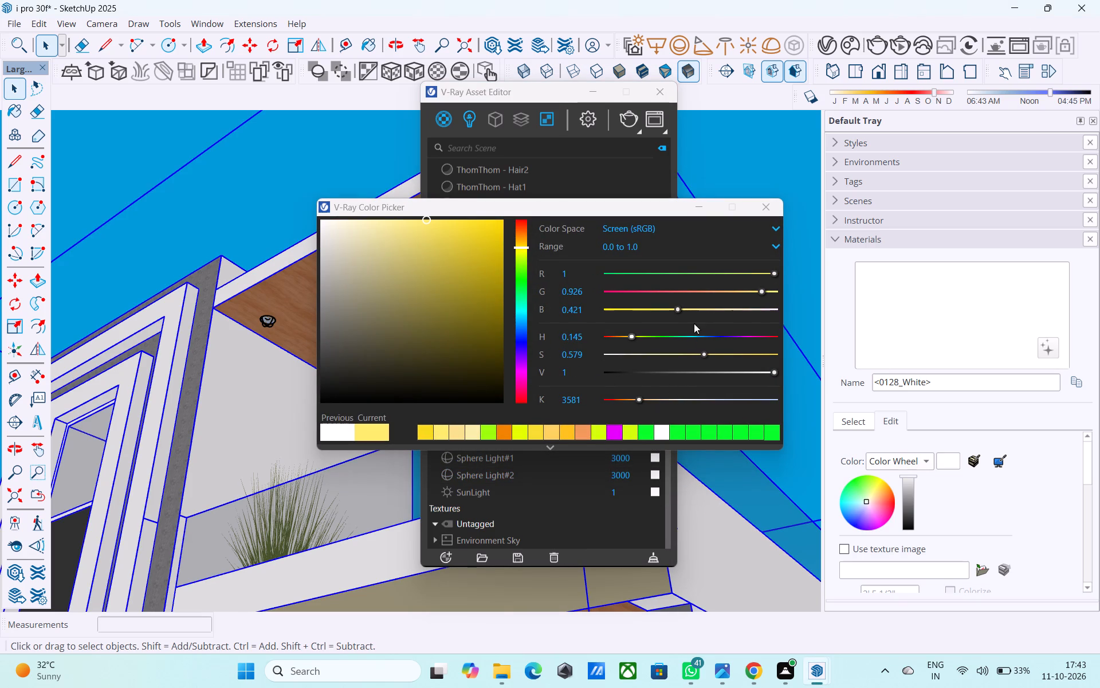
{"action": "left_click", "coordinate": [696, 208]}
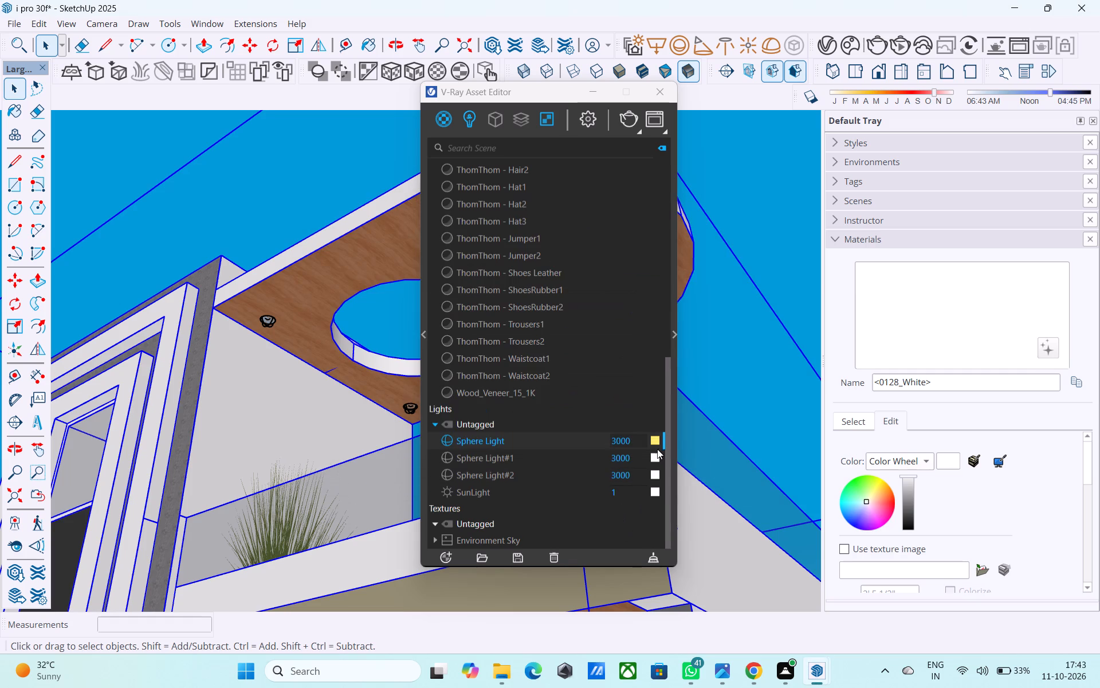
{"action": "left_click_drag", "start_coordinate": [567, 91], "coordinate": [770, 96]}
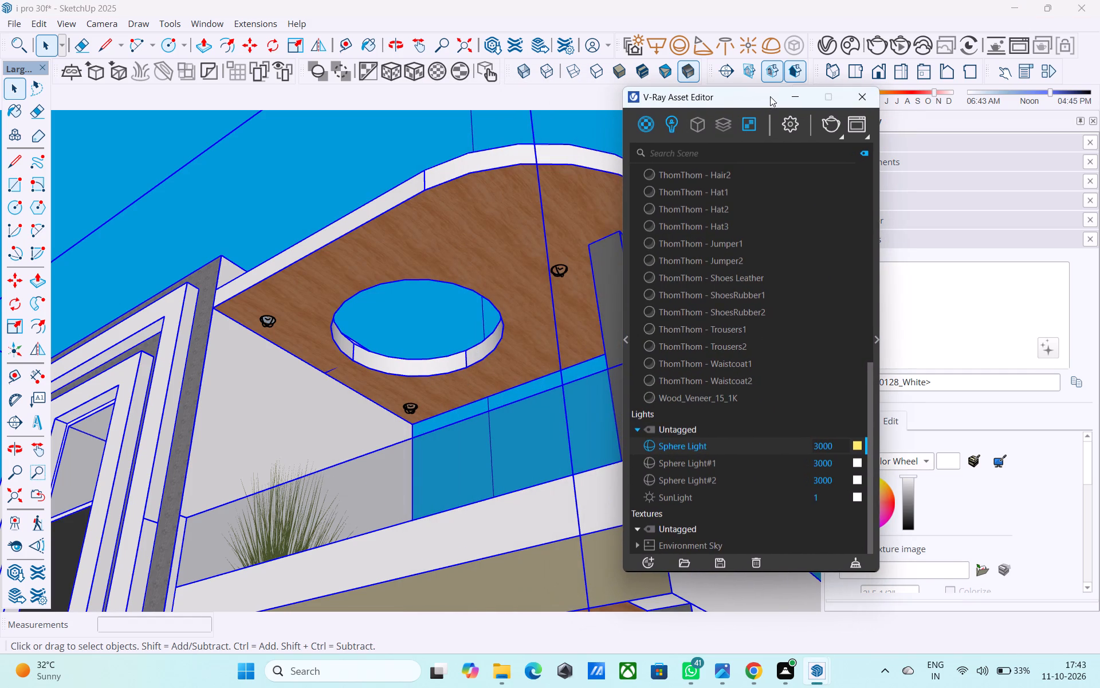
{"action": "left_click", "coordinate": [856, 464]}
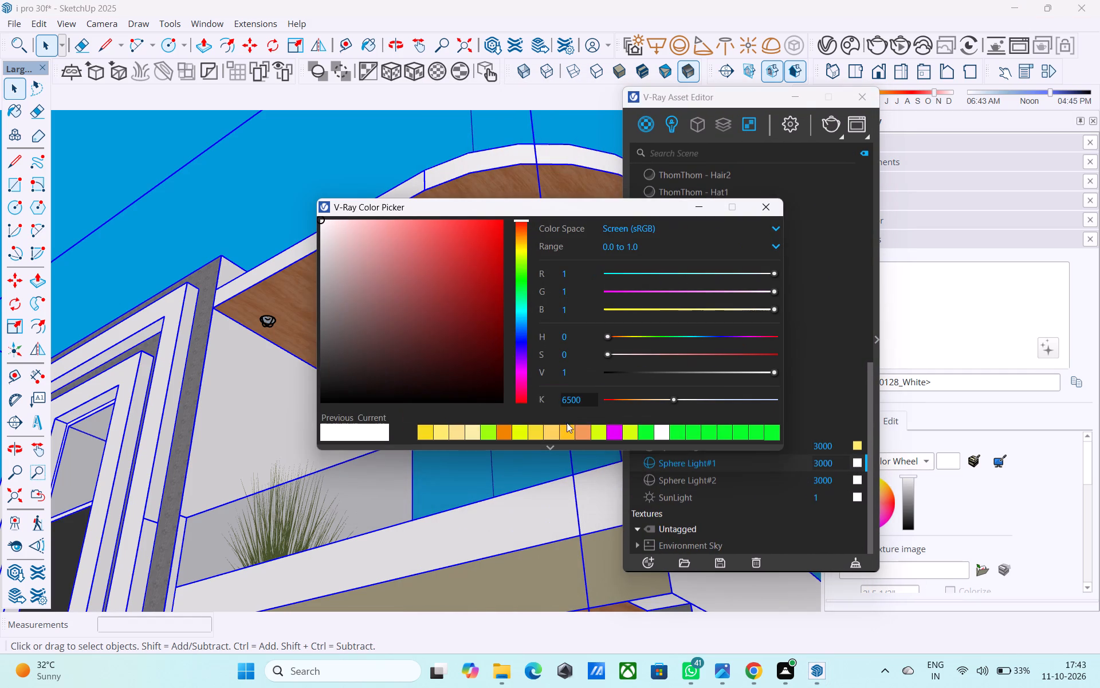
{"action": "left_click_drag", "start_coordinate": [536, 203], "coordinate": [440, 202]}
{"action": "left_click", "coordinate": [328, 433]}
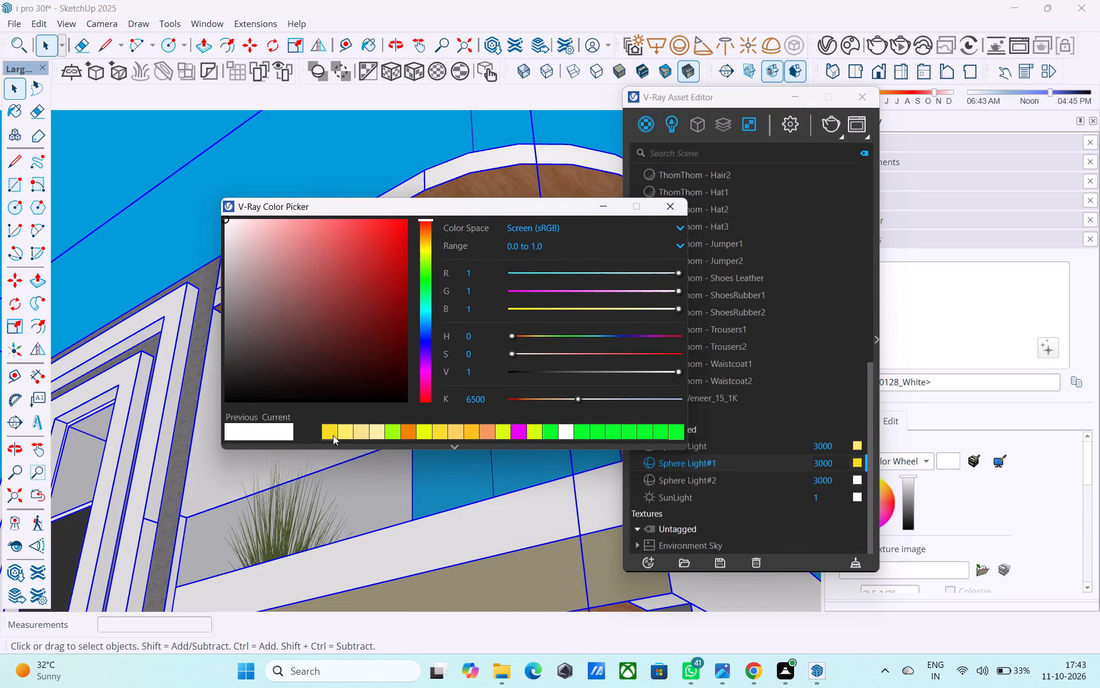
{"action": "left_click", "coordinate": [855, 481]}
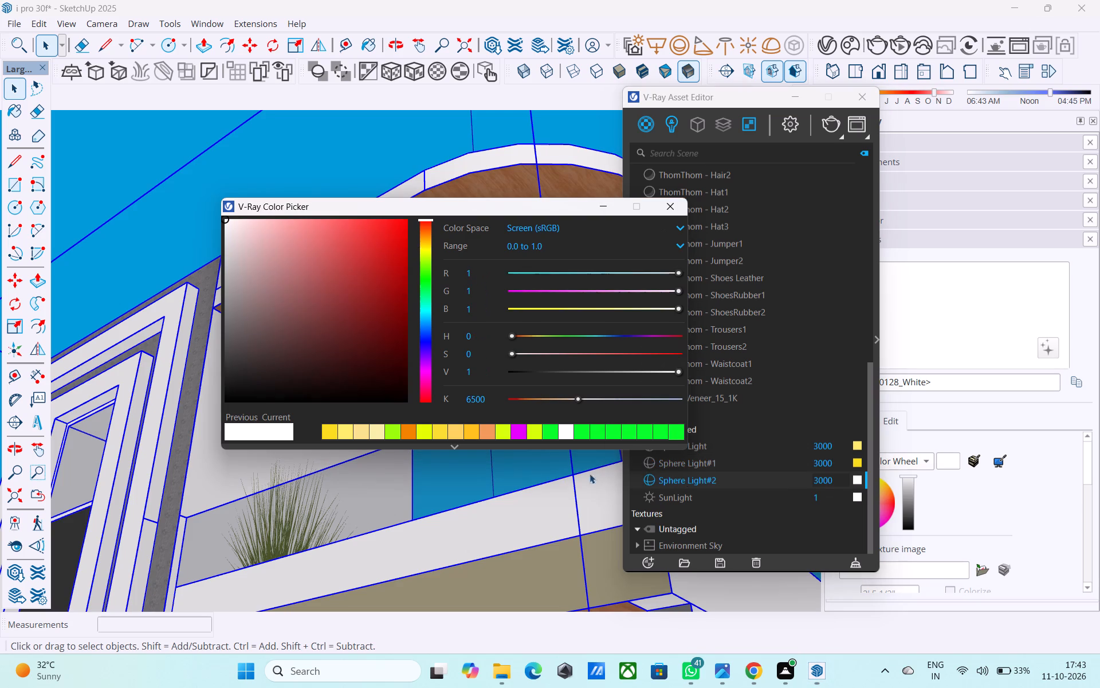
{"action": "left_click", "coordinate": [337, 433]}
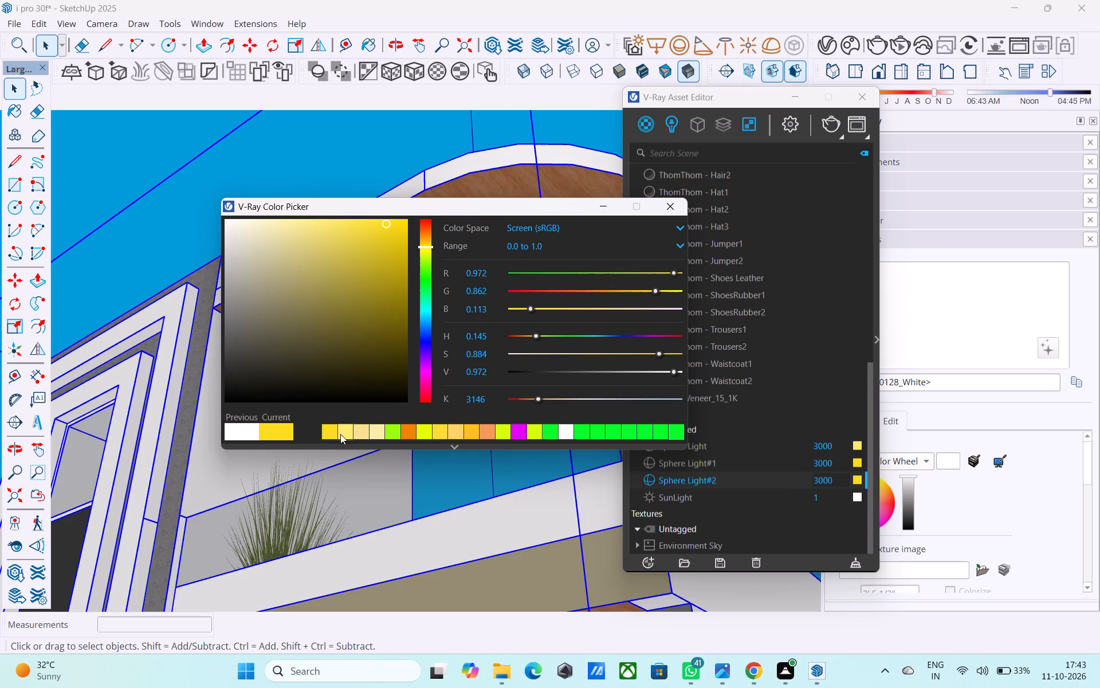
{"action": "left_click", "coordinate": [347, 433]}
{"action": "left_click", "coordinate": [858, 461]}
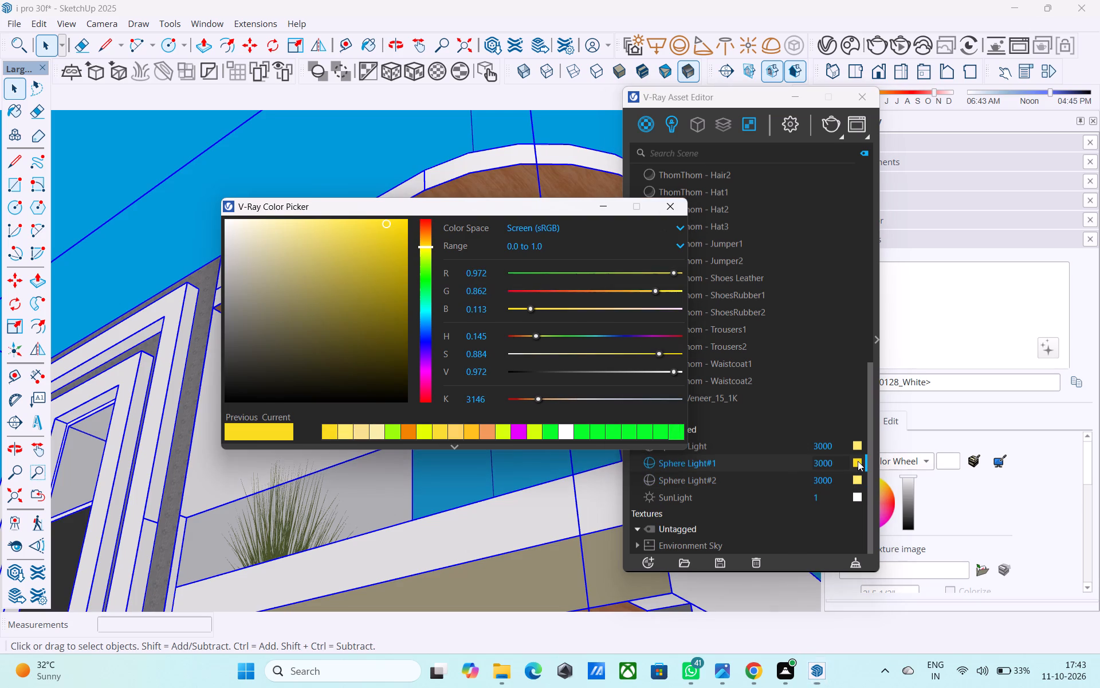
{"action": "left_click", "coordinate": [347, 428]}
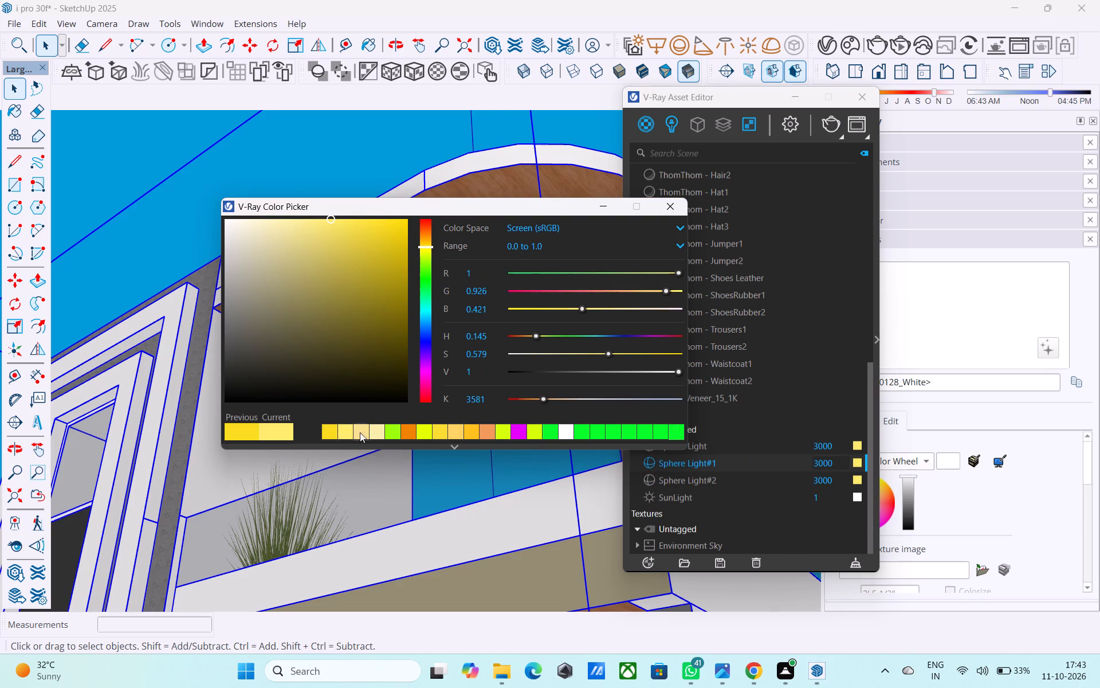
Set the SunLight colour to pale yellow, R 1, G 0.926, B 0.421.
{"action": "left_click", "coordinate": [858, 498]}
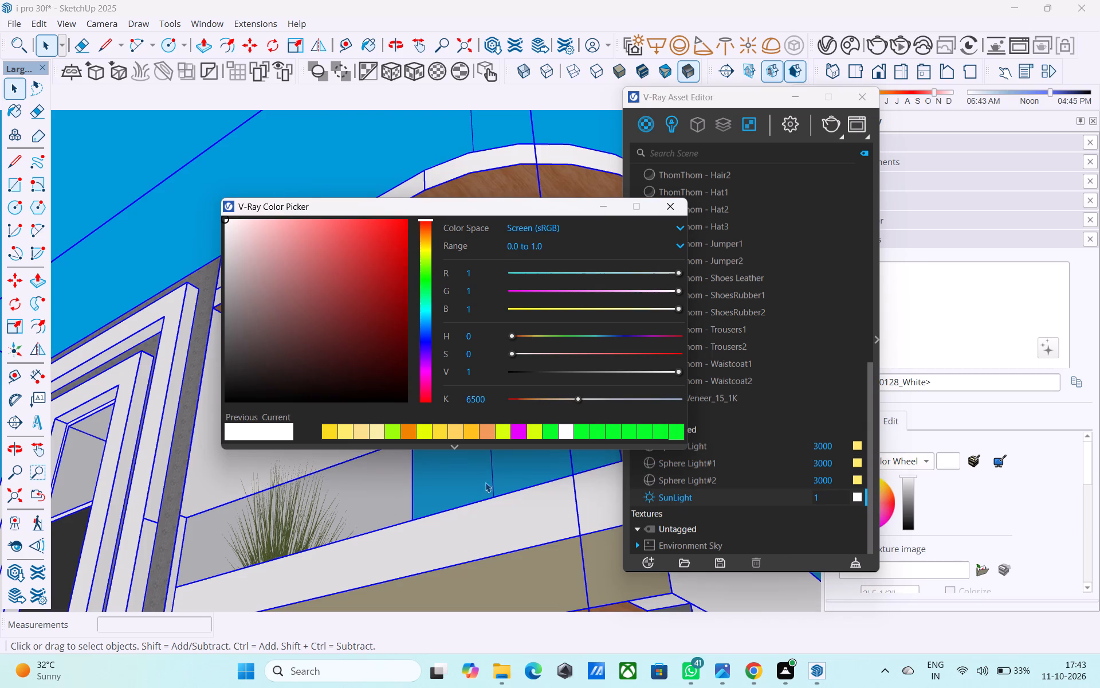
{"action": "left_click", "coordinate": [347, 430]}
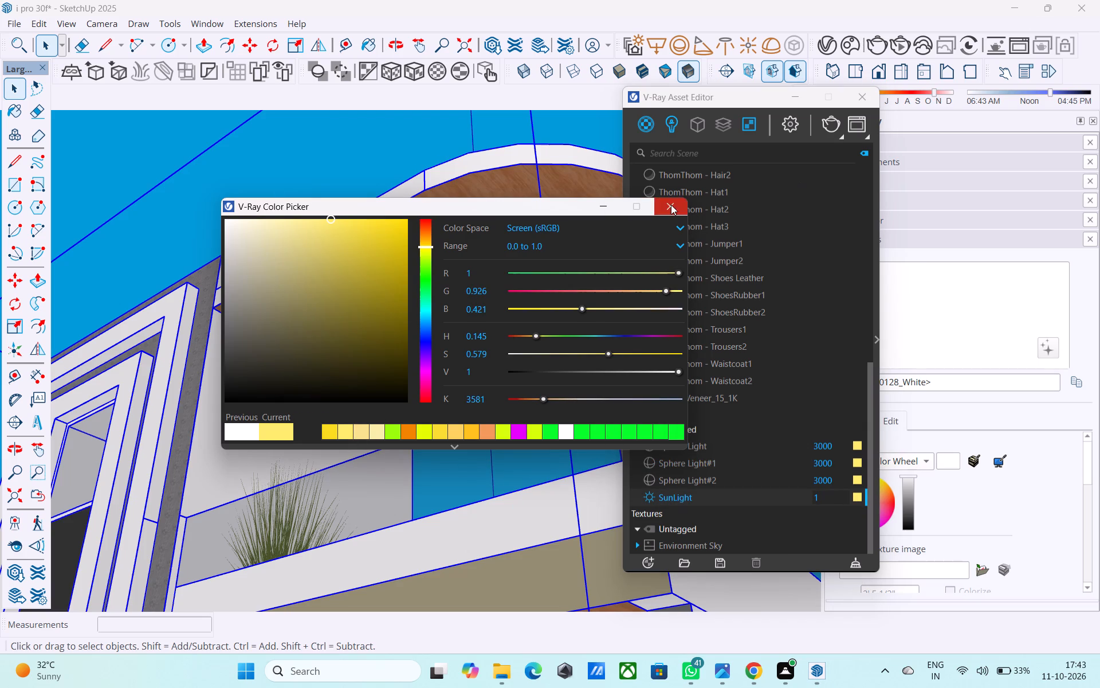
{"action": "left_click", "coordinate": [671, 204]}
Render the whole house front in V-Ray and examine the canopy lighting and facade.
{"action": "scroll", "coordinate": [497, 355], "scroll_direction": "down", "scroll_amount": 12}
{"action": "middle_click_drag", "start_coordinate": [499, 360], "coordinate": [561, 435]}
{"action": "scroll", "coordinate": [504, 357], "scroll_direction": "down", "scroll_amount": 4}
{"action": "middle_click_drag", "start_coordinate": [520, 412], "coordinate": [571, 442]}
{"action": "scroll", "coordinate": [443, 412], "scroll_direction": "up", "scroll_amount": 5}
{"action": "scroll", "coordinate": [441, 408], "scroll_direction": "down", "scroll_amount": 5}
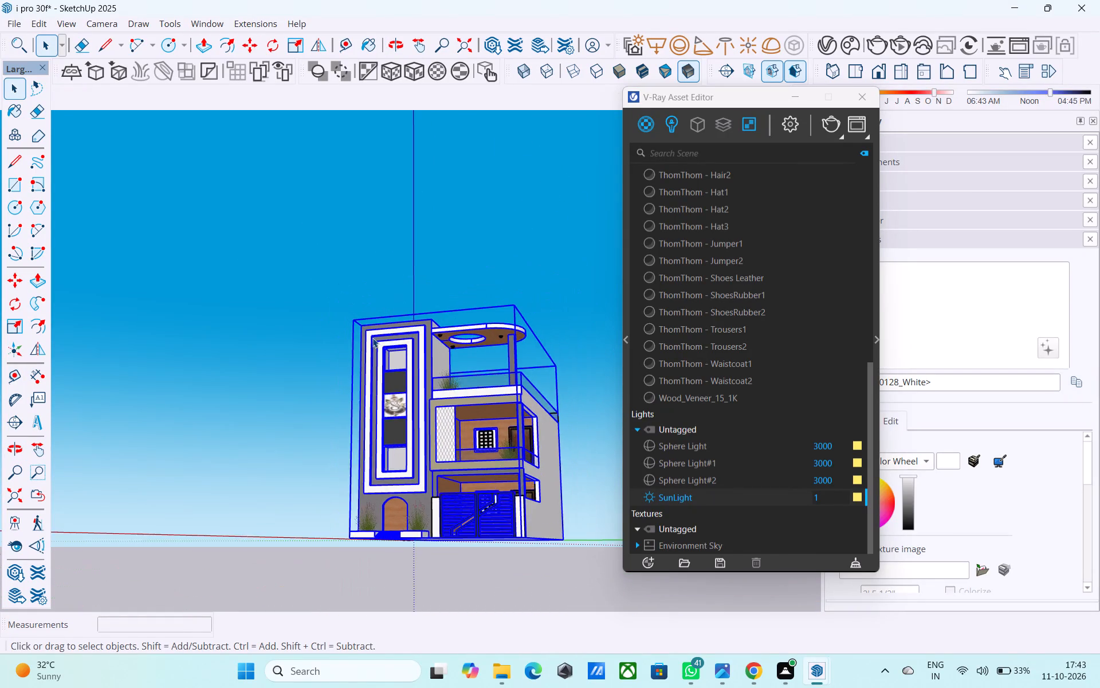
{"action": "scroll", "coordinate": [512, 432], "scroll_direction": "up", "scroll_amount": 2}
{"action": "middle_click_drag", "start_coordinate": [512, 433], "coordinate": [511, 405]}
{"action": "scroll", "coordinate": [446, 392], "scroll_direction": "up", "scroll_amount": 2}
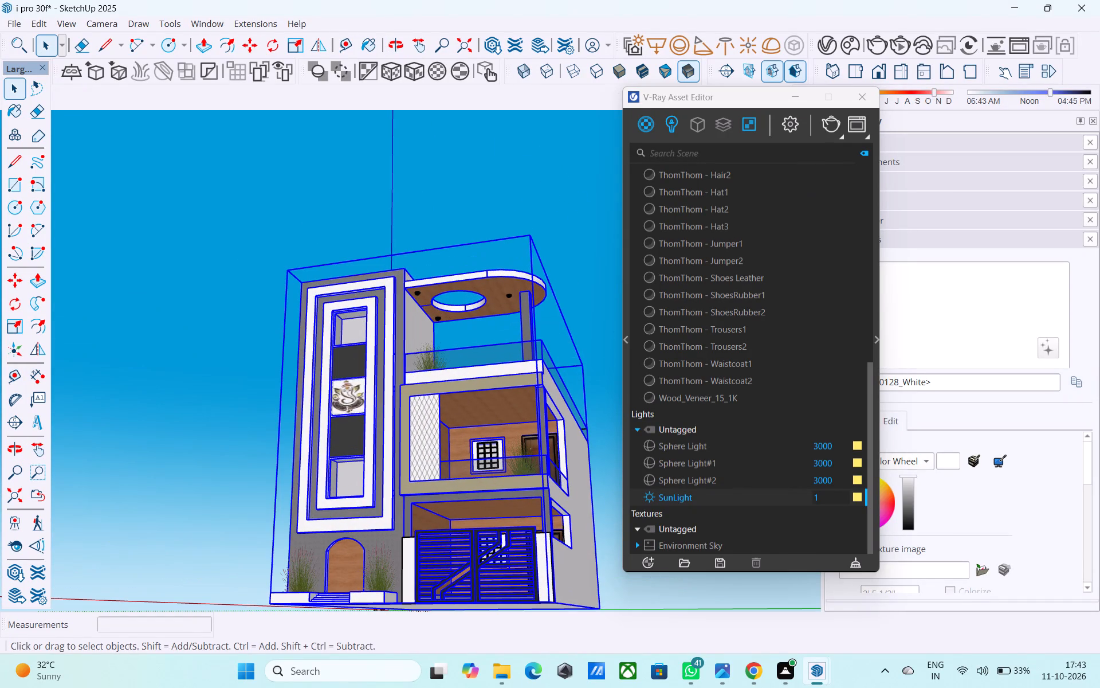
{"action": "left_click", "coordinate": [826, 124]}
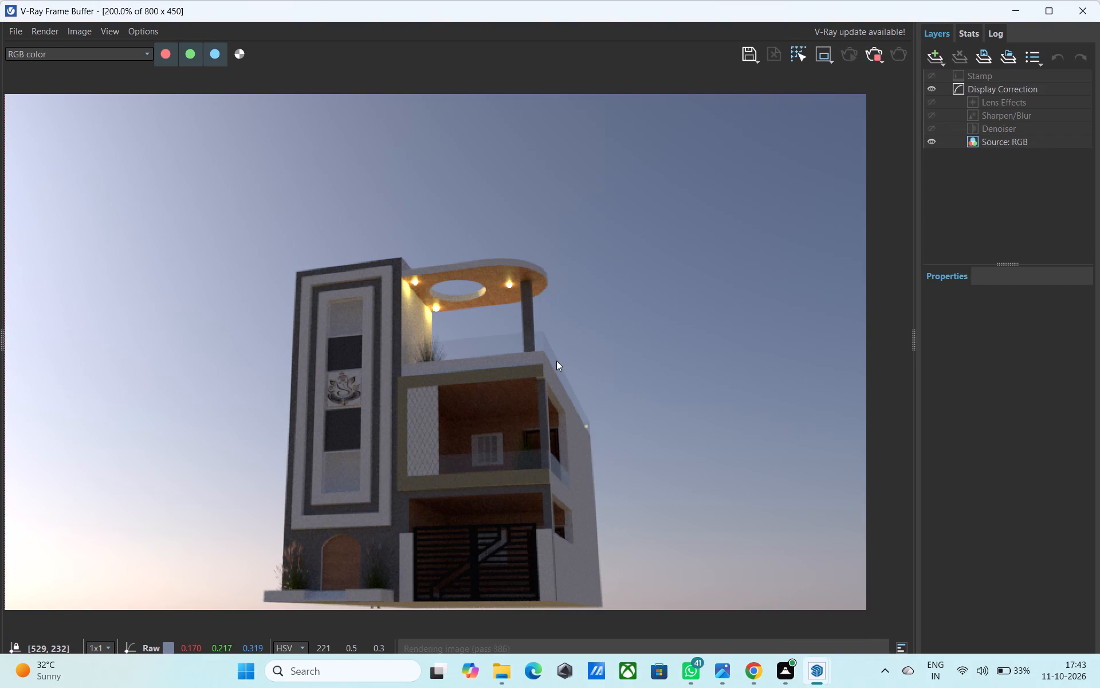
{"action": "scroll", "coordinate": [556, 361], "scroll_direction": "down", "scroll_amount": 2}
{"action": "scroll", "coordinate": [544, 373], "scroll_direction": "up", "scroll_amount": 2}
{"action": "middle_click_drag", "start_coordinate": [491, 405], "coordinate": [501, 424]}
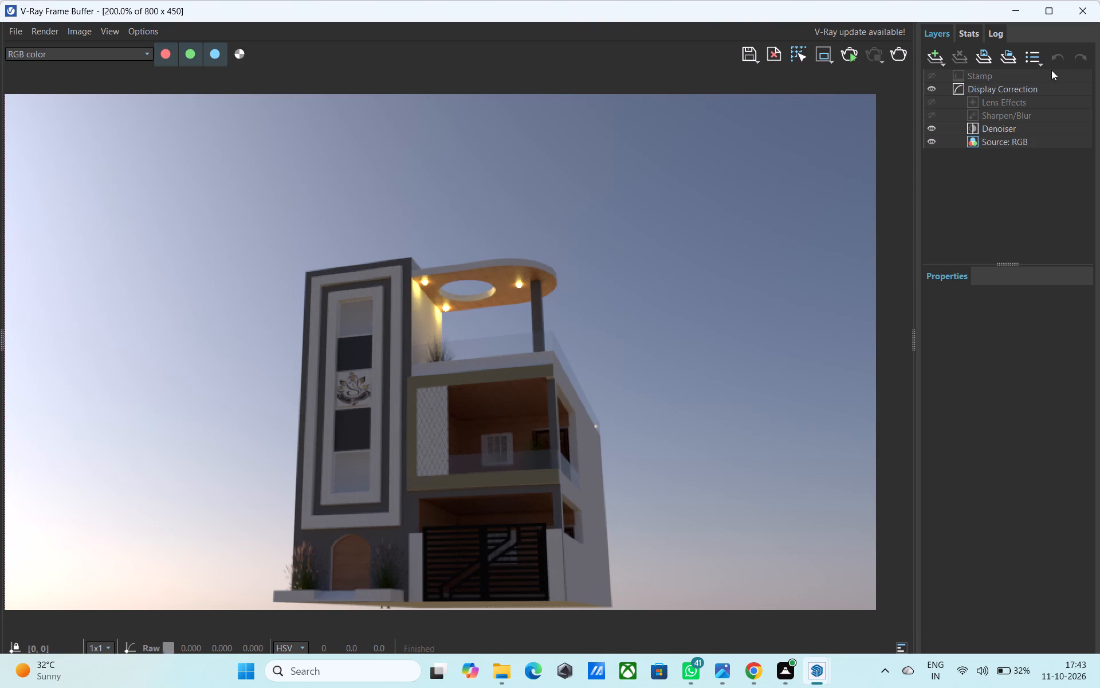
{"action": "left_click", "coordinate": [1018, 18]}
Clear the selection and open the house group for editing at the middle-floor balcony.
{"action": "scroll", "coordinate": [684, 341], "scroll_direction": "down", "scroll_amount": 3}
{"action": "scroll", "coordinate": [424, 308], "scroll_direction": "down", "scroll_amount": 4}
{"action": "middle_click_drag", "start_coordinate": [411, 341], "coordinate": [413, 366]}
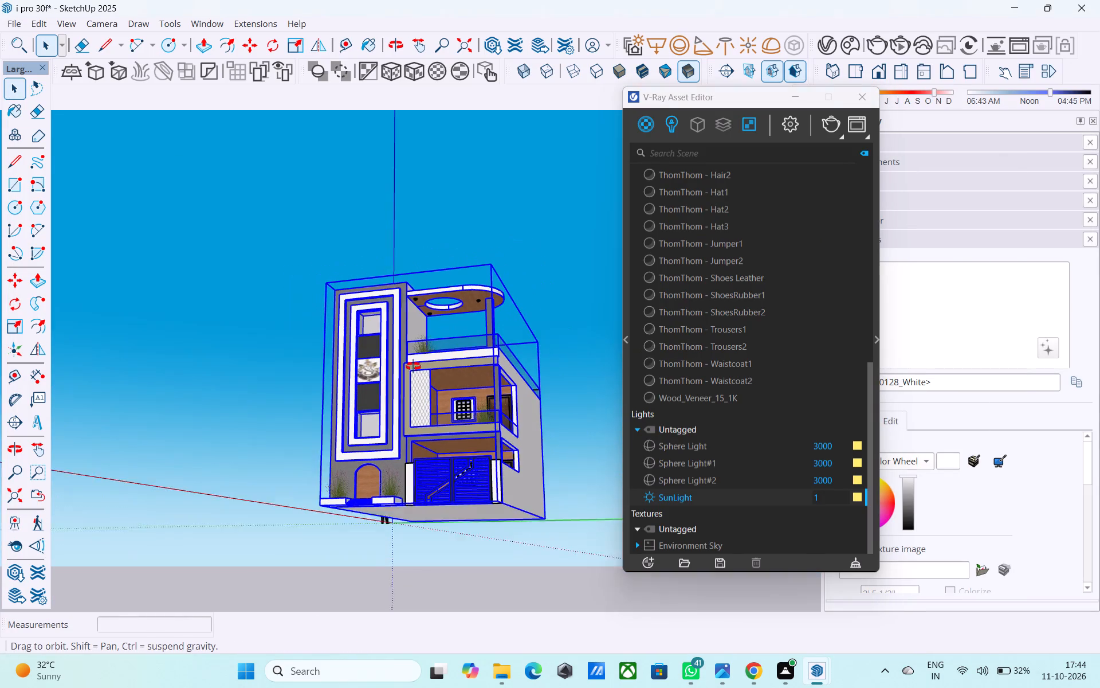
{"action": "middle_click_drag", "start_coordinate": [413, 366], "coordinate": [412, 366]}
{"action": "key", "text": "space"}
{"action": "left_click", "coordinate": [517, 240]}
{"action": "scroll", "coordinate": [343, 378], "scroll_direction": "up", "scroll_amount": 4}
{"action": "middle_click_drag", "start_coordinate": [496, 415], "coordinate": [417, 394]}
{"action": "scroll", "coordinate": [422, 393], "scroll_direction": "up", "scroll_amount": 3}
{"action": "double_click", "coordinate": [438, 361]}
{"action": "scroll", "coordinate": [437, 361], "scroll_direction": "up", "scroll_amount": 1}
{"action": "middle_click_drag", "start_coordinate": [437, 361], "coordinate": [353, 329]}
{"action": "scroll", "coordinate": [348, 337], "scroll_direction": "up", "scroll_amount": 5}
{"action": "middle_click_drag", "start_coordinate": [338, 348], "coordinate": [307, 334]}
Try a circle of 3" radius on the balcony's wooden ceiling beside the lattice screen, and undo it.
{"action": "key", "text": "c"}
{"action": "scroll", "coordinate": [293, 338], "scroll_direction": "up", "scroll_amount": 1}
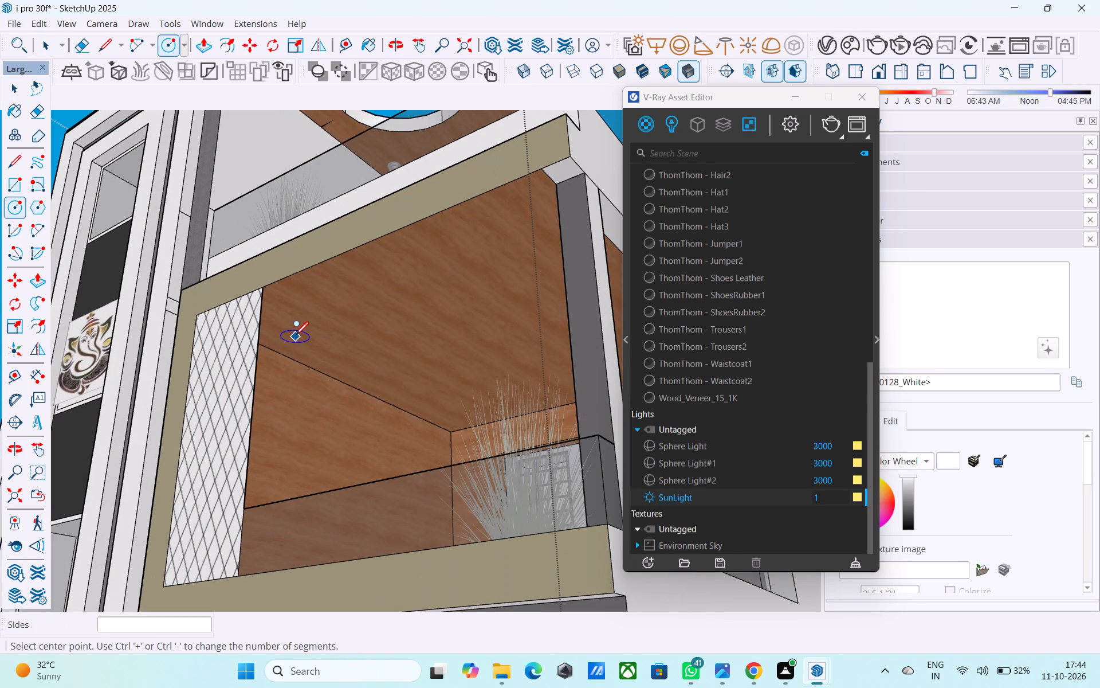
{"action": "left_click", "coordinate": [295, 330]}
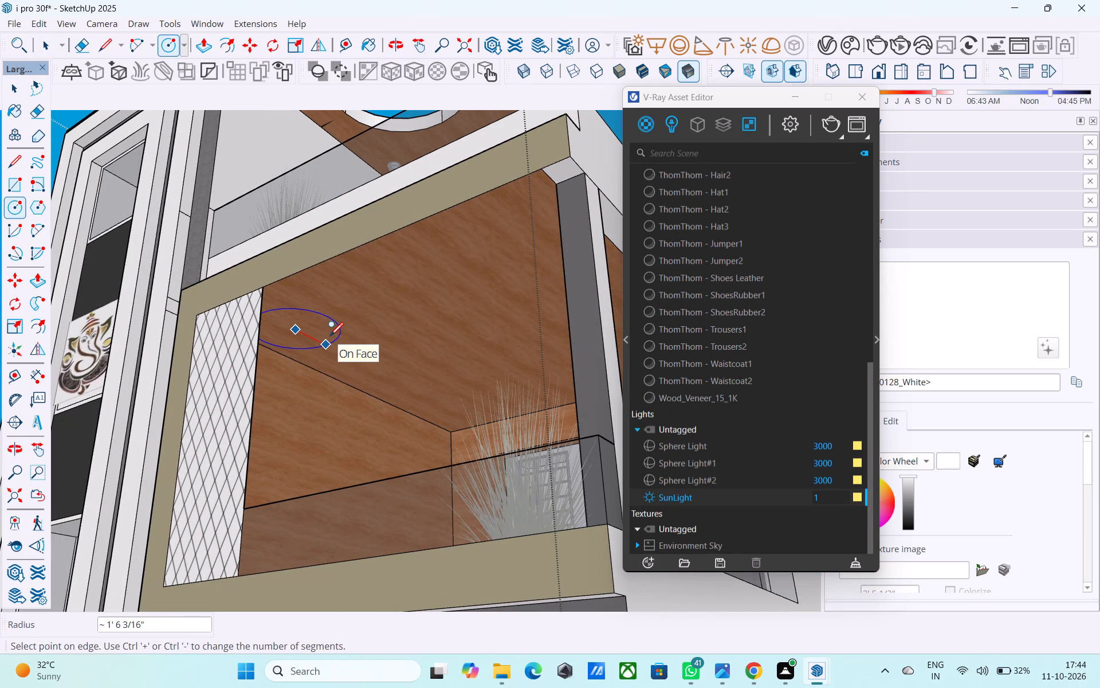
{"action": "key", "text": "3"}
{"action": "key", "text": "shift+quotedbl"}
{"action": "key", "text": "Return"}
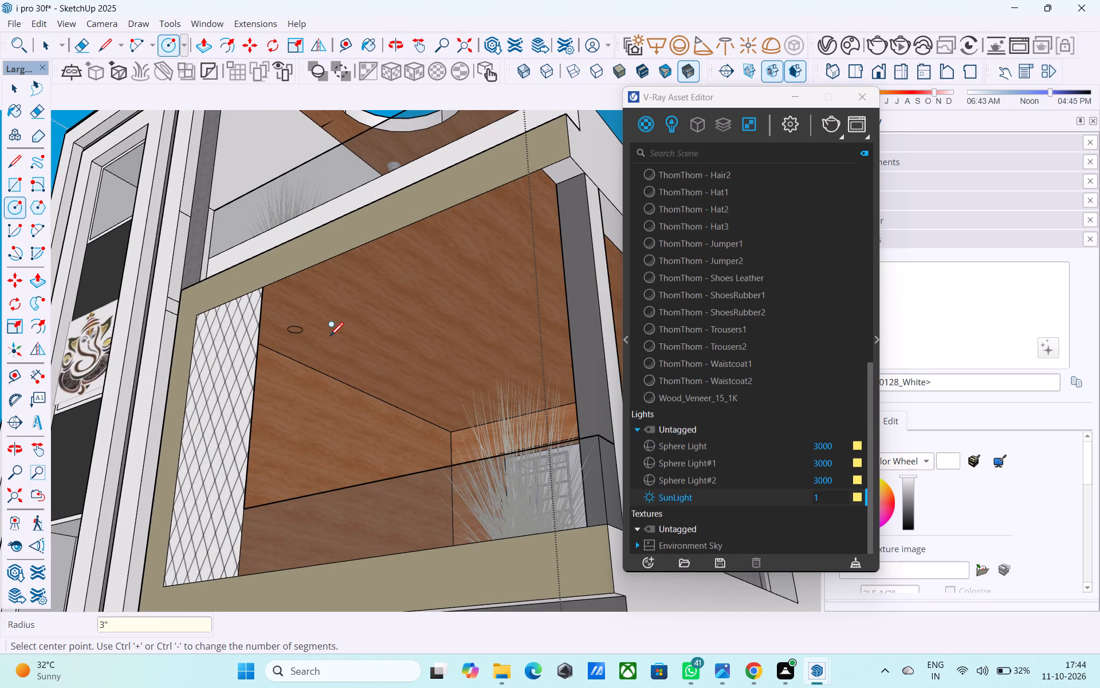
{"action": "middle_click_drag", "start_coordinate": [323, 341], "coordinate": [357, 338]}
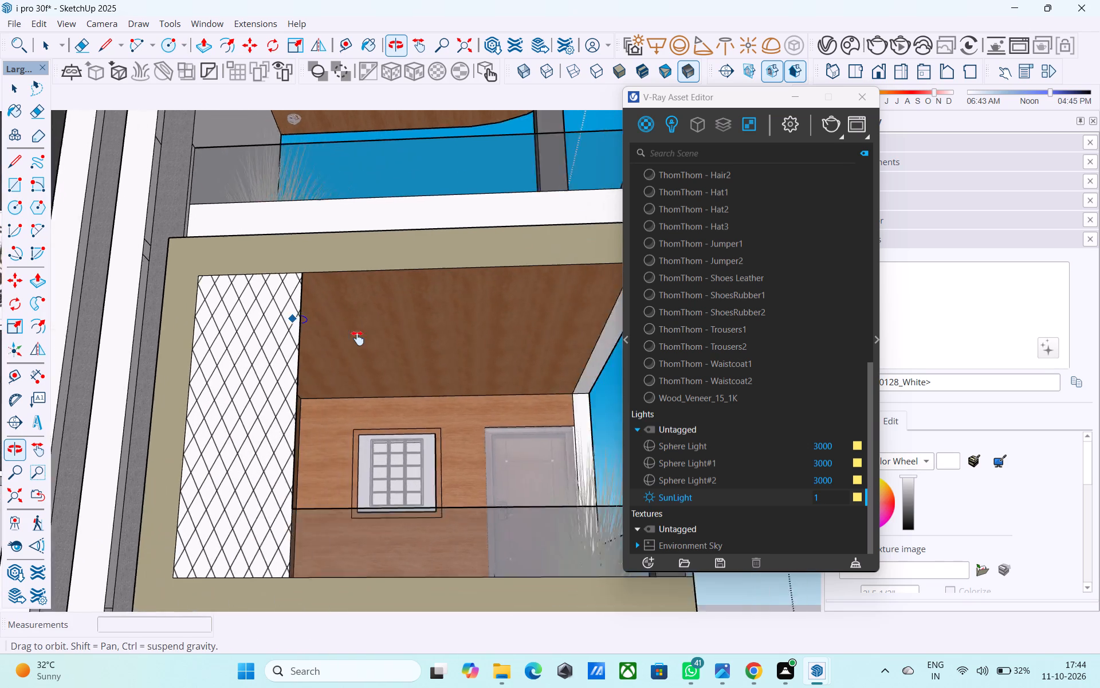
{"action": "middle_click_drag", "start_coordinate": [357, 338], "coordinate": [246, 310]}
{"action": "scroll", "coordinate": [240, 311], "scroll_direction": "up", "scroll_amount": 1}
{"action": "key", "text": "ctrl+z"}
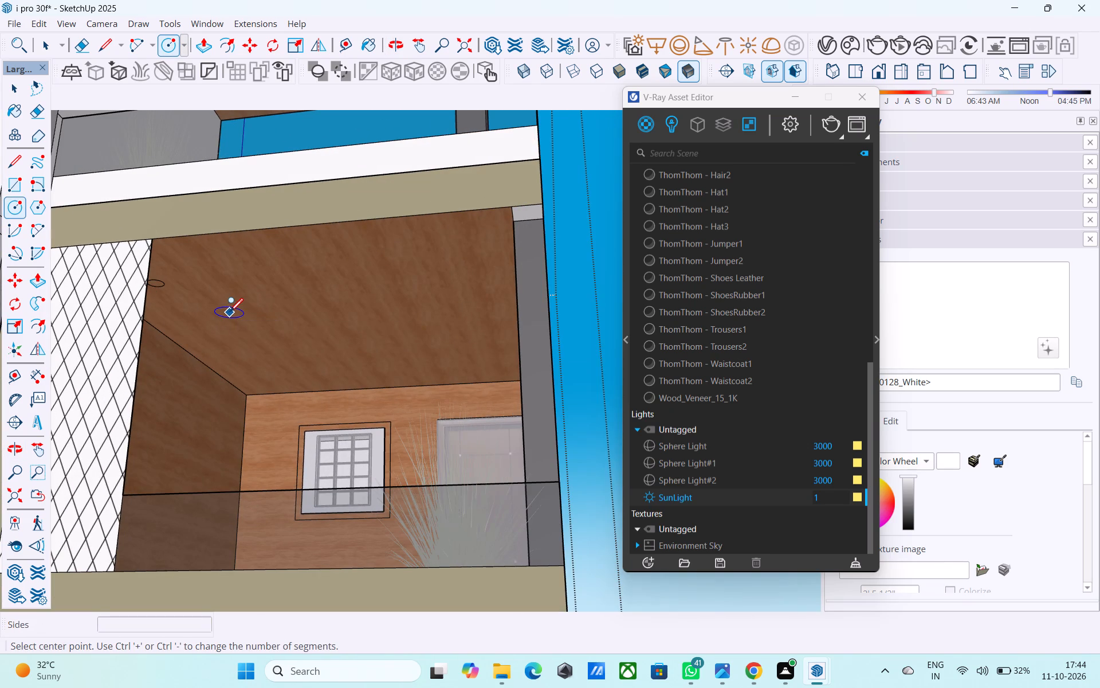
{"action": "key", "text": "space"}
Draw a circle of 4" radius on the middle-floor balcony's wooden ceiling, in the rear corner above the door.
{"action": "middle_click_drag", "start_coordinate": [465, 337], "coordinate": [516, 369]}
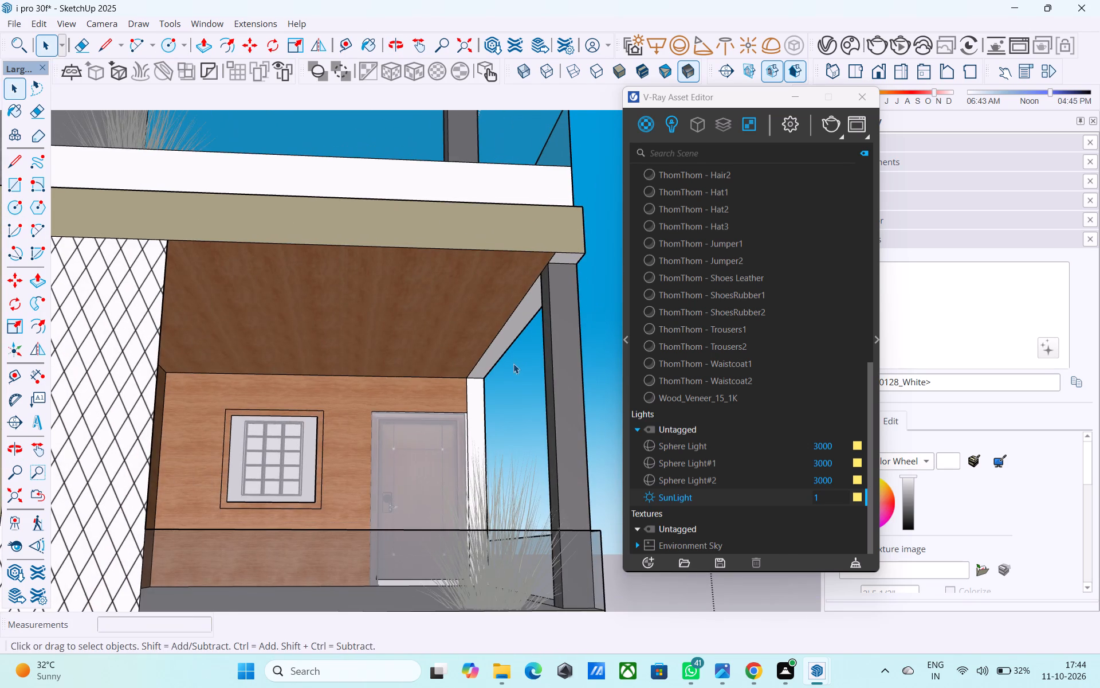
{"action": "scroll", "coordinate": [505, 349], "scroll_direction": "down", "scroll_amount": 8}
{"action": "middle_click_drag", "start_coordinate": [505, 349], "coordinate": [480, 368]}
{"action": "scroll", "coordinate": [486, 431], "scroll_direction": "up", "scroll_amount": 5}
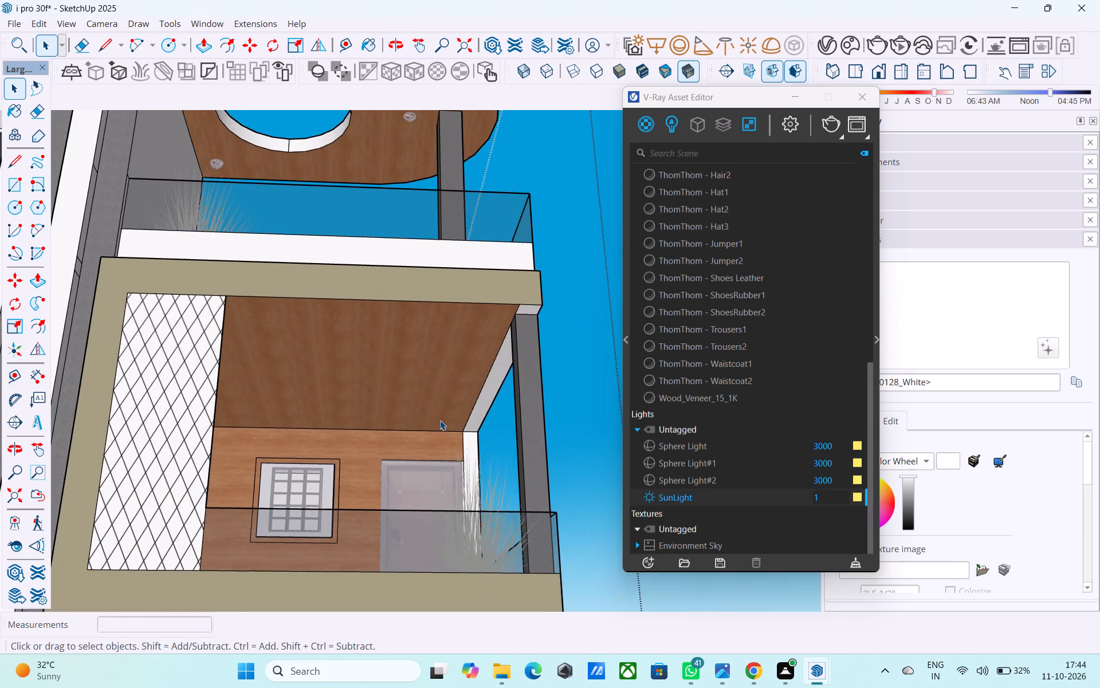
{"action": "middle_click_drag", "start_coordinate": [441, 416], "coordinate": [427, 393], "text": "shift"}
{"action": "key", "text": "c"}
{"action": "middle_click_drag", "start_coordinate": [445, 394], "coordinate": [472, 412], "text": "shift"}
{"action": "scroll", "coordinate": [471, 421], "scroll_direction": "up", "scroll_amount": 1}
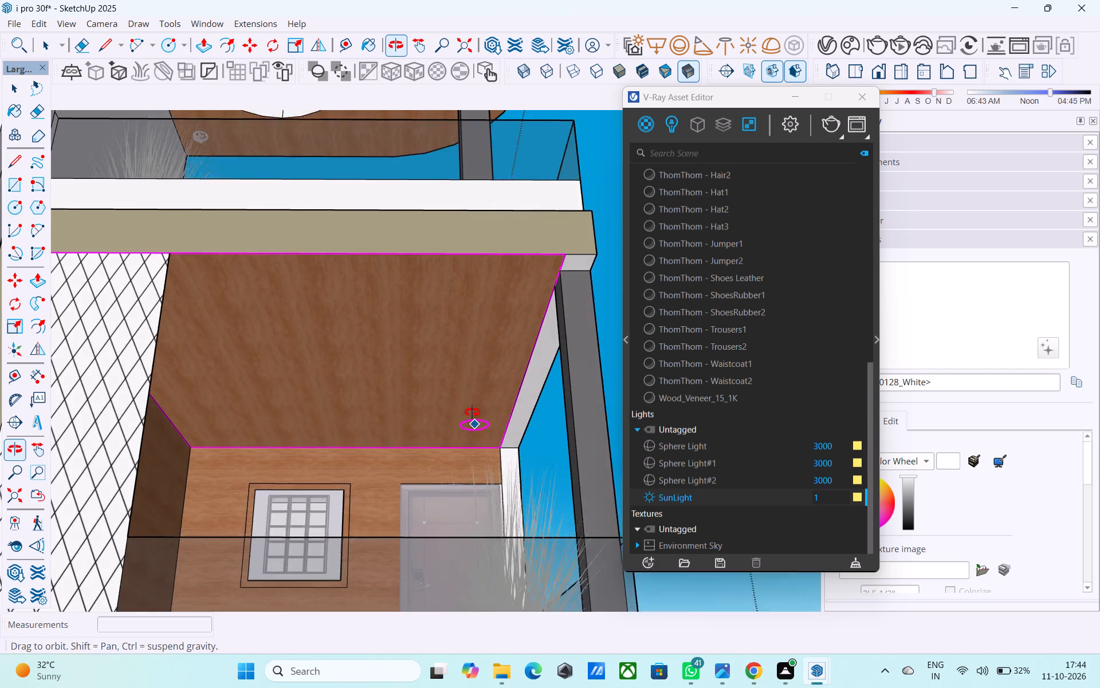
{"action": "middle_click_drag", "start_coordinate": [472, 412], "coordinate": [473, 408], "text": "shift"}
{"action": "scroll", "coordinate": [472, 412], "scroll_direction": "up", "scroll_amount": 2}
{"action": "left_click", "coordinate": [480, 414]}
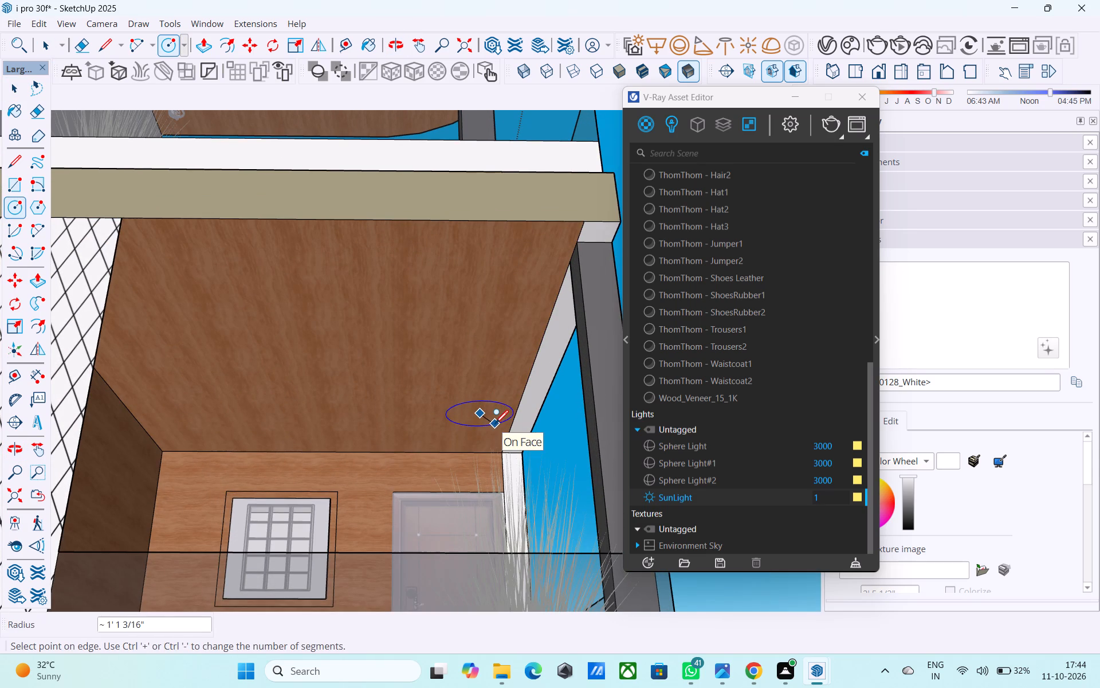
{"action": "type", "text": "4\""}
{"action": "key", "text": "Return"}
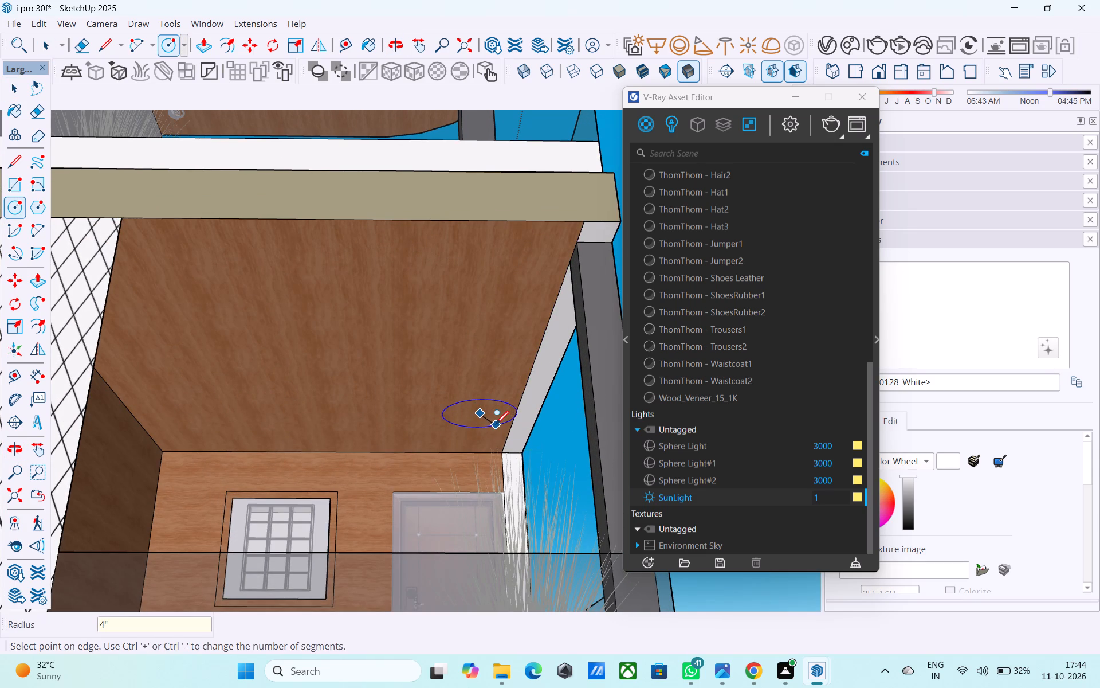
{"action": "key", "text": "space"}
Copy the ceiling circle about 7' 10 7/8" towards the balcony's front edge, near the column.
{"action": "scroll", "coordinate": [485, 408], "scroll_direction": "up", "scroll_amount": 6}
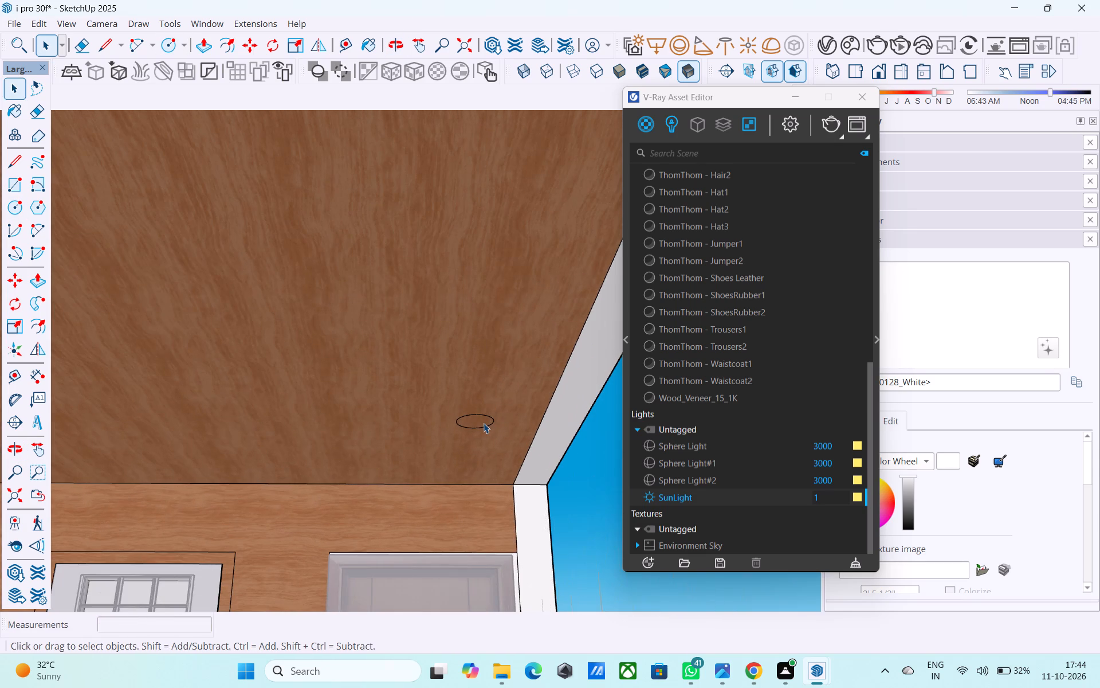
{"action": "left_click", "coordinate": [484, 423]}
{"action": "left_click", "coordinate": [484, 424]}
{"action": "key", "text": "m"}
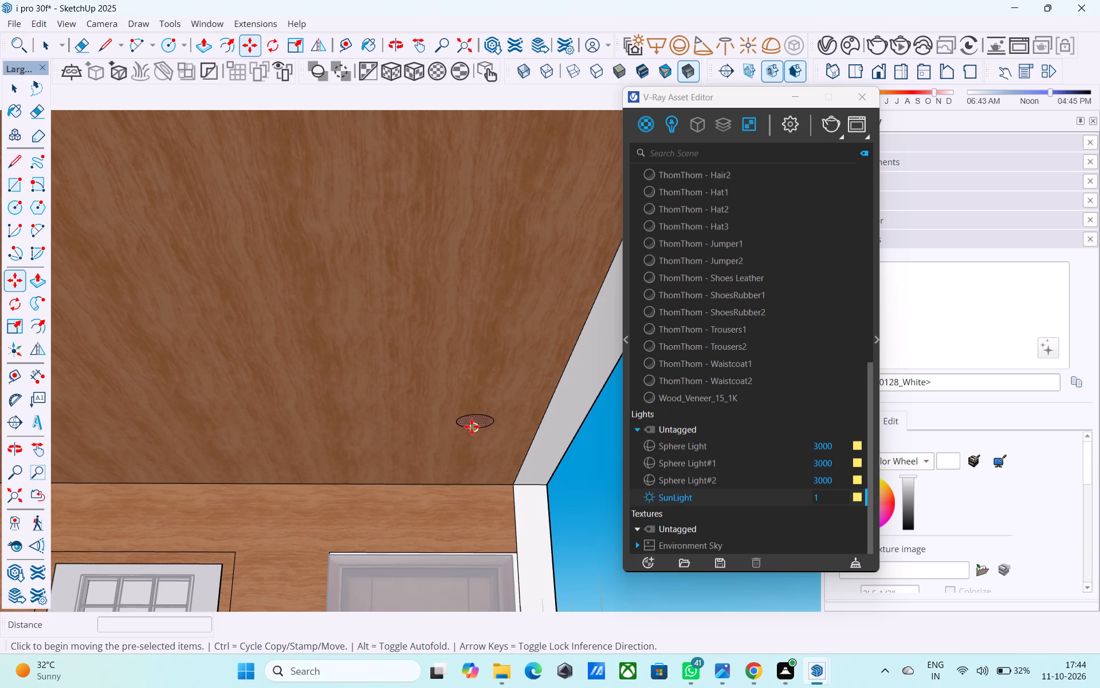
{"action": "left_click", "coordinate": [477, 423]}
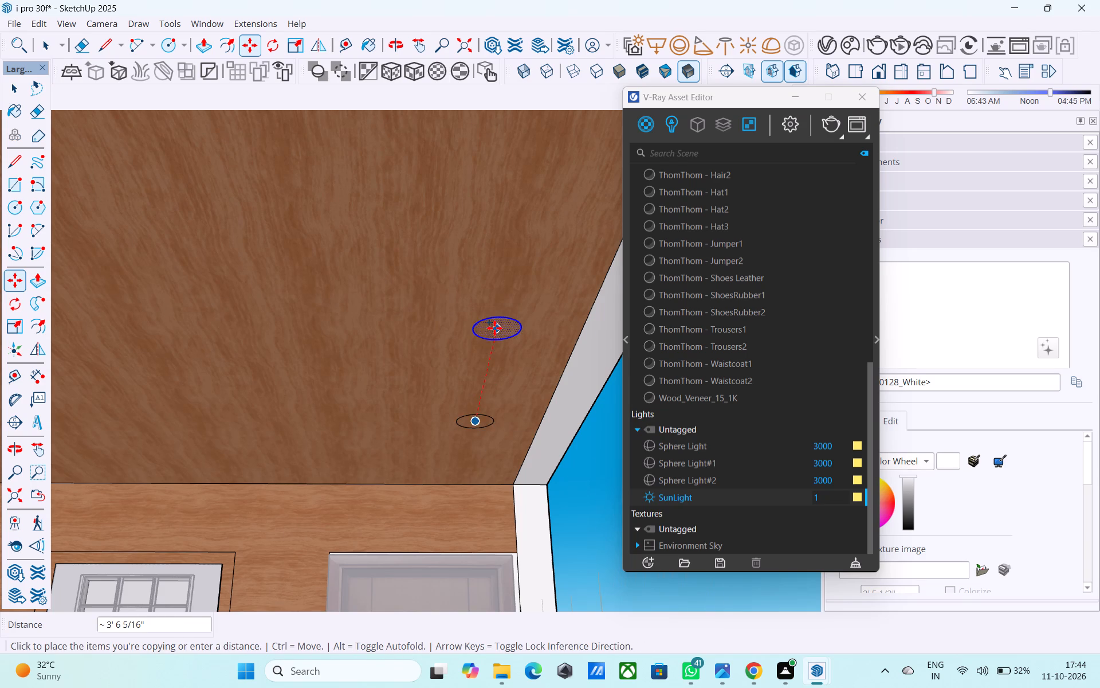
{"action": "scroll", "coordinate": [494, 328], "scroll_direction": "down", "scroll_amount": 12}
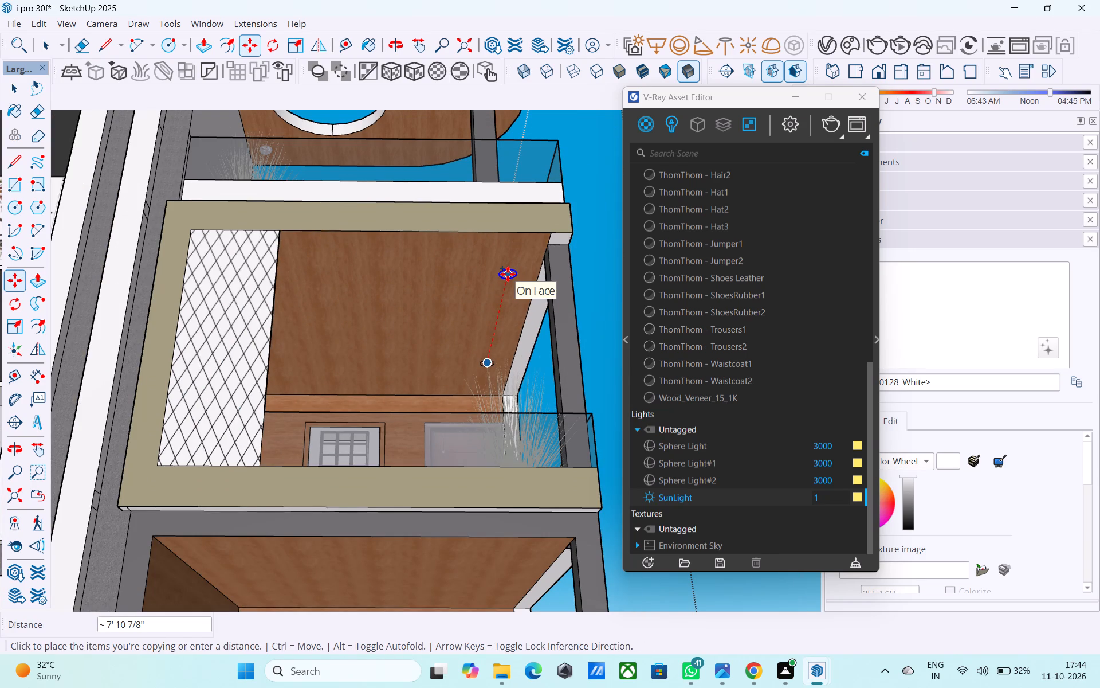
{"action": "left_click", "coordinate": [508, 274]}
{"action": "scroll", "coordinate": [507, 298], "scroll_direction": "up", "scroll_amount": 4}
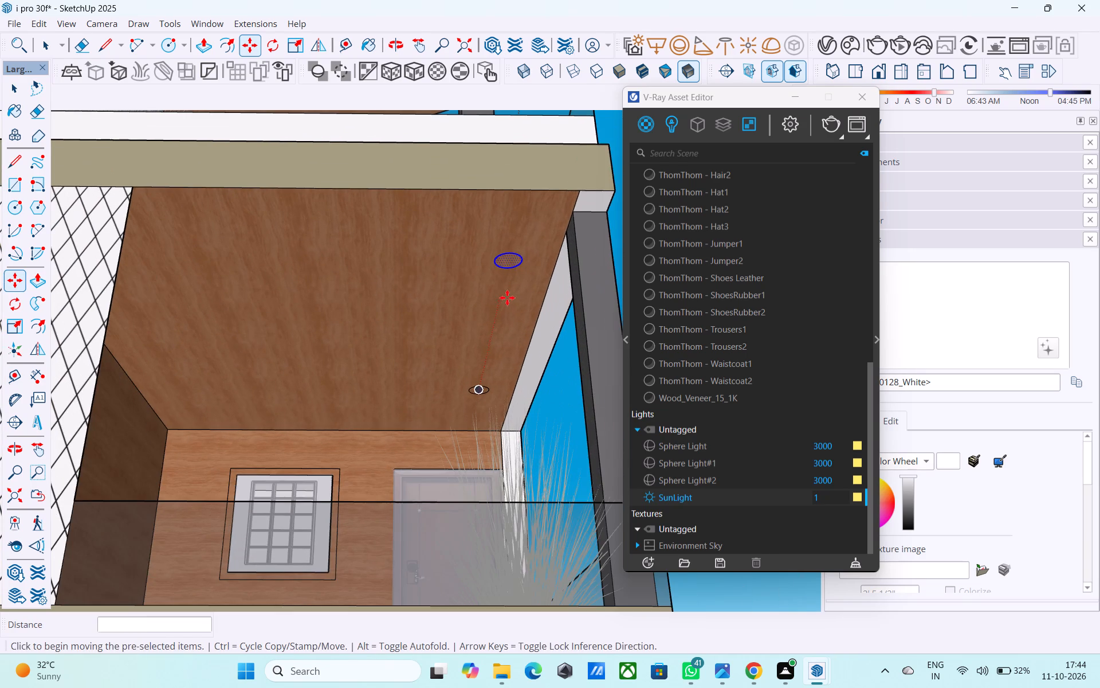
{"action": "key", "text": "space"}
Copy both ceiling circles about 7' 9 7/8" across the balcony ceiling to the lattice screen side.
{"action": "scroll", "coordinate": [502, 325], "scroll_direction": "up", "scroll_amount": 3}
{"action": "left_click", "coordinate": [477, 412], "text": "shift"}
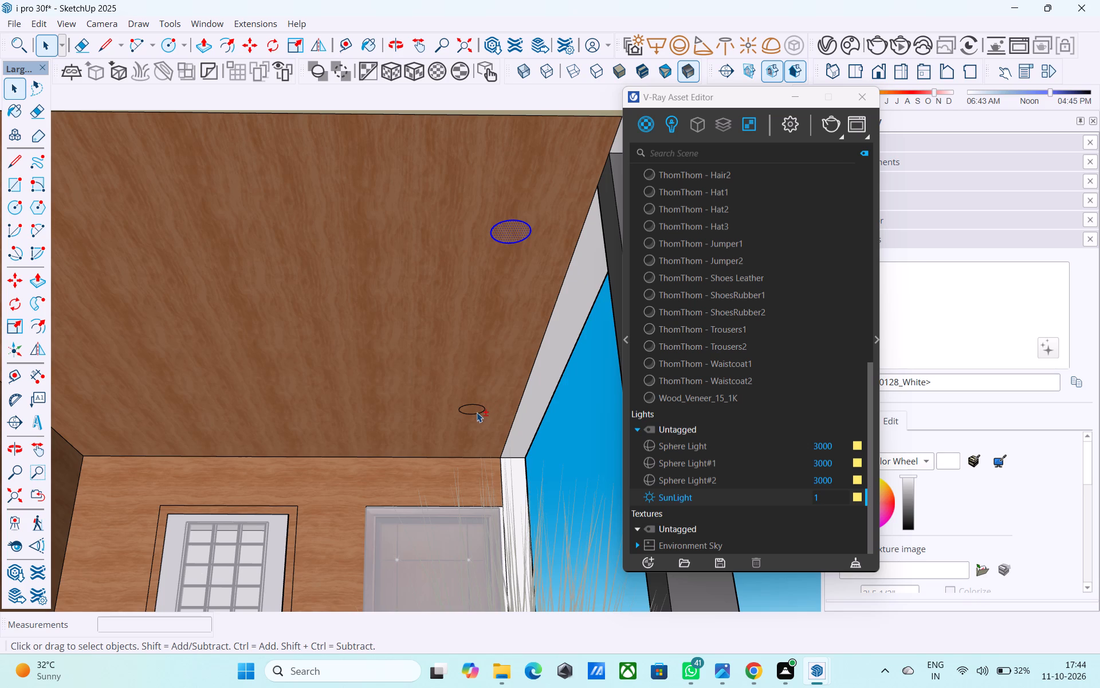
{"action": "scroll", "coordinate": [477, 412], "scroll_direction": "down", "scroll_amount": 5}
{"action": "key", "text": "m"}
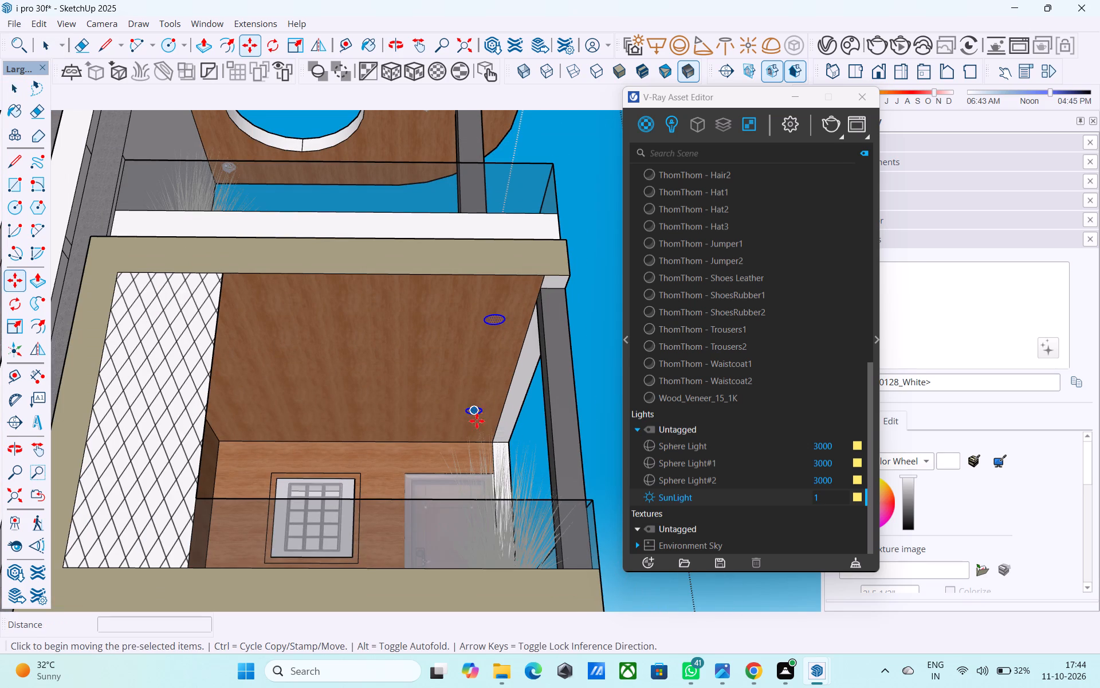
{"action": "left_click", "coordinate": [476, 423]}
{"action": "scroll", "coordinate": [363, 425], "scroll_direction": "down", "scroll_amount": 4}
{"action": "middle_click_drag", "start_coordinate": [337, 428], "coordinate": [269, 415]}
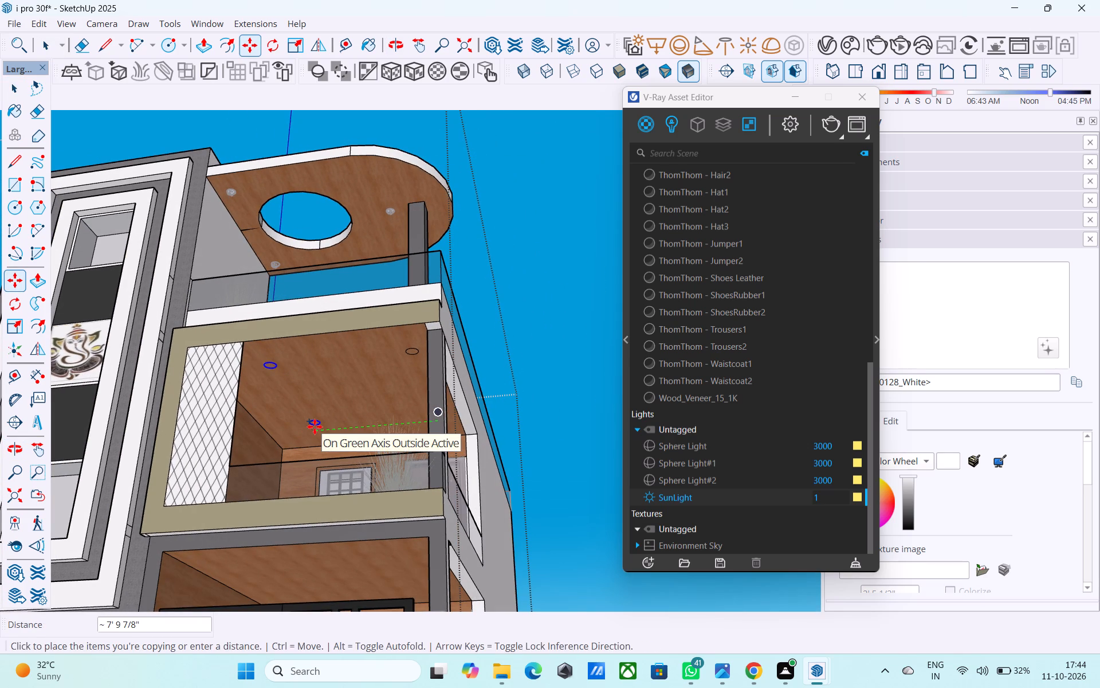
{"action": "left_click", "coordinate": [315, 427]}
{"action": "key", "text": "space"}
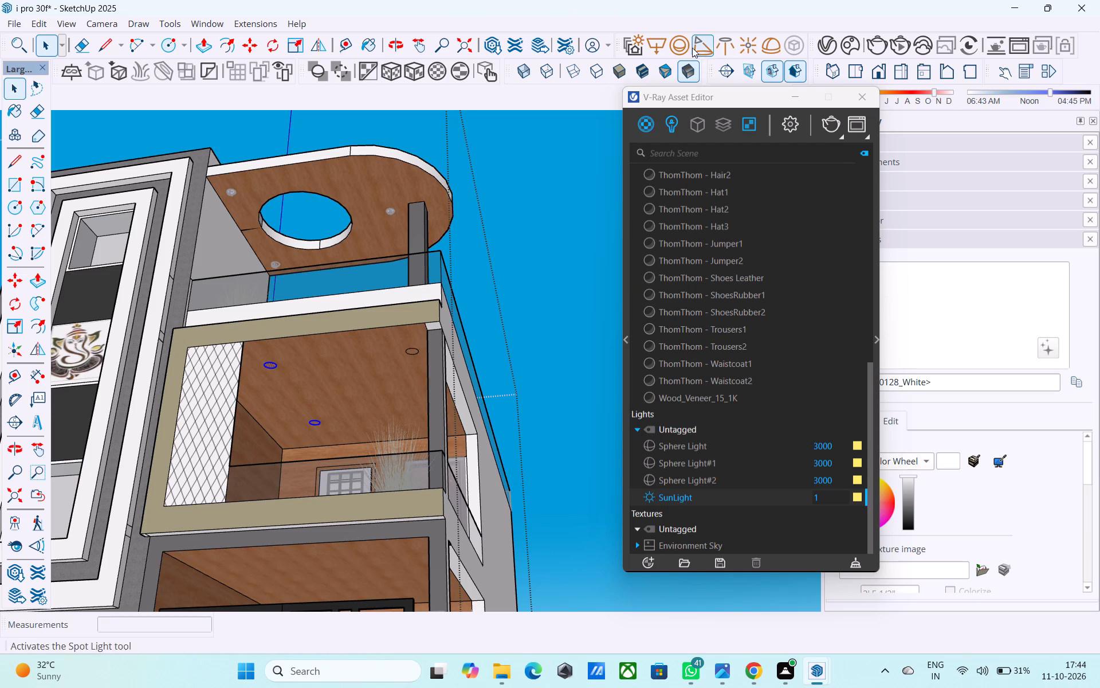
Place V-Ray sphere lights on the front and rear circles at the column side of the balcony ceiling, sized to fit.
{"action": "left_click", "coordinate": [683, 45]}
{"action": "scroll", "coordinate": [298, 368], "scroll_direction": "up", "scroll_amount": 14}
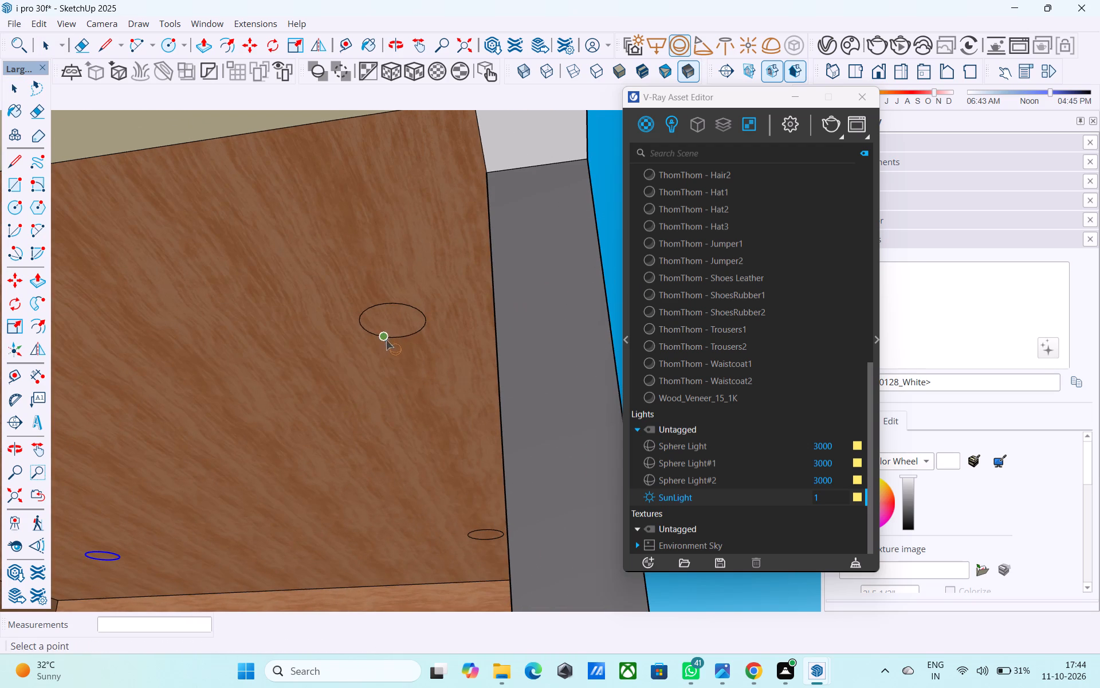
{"action": "left_click", "coordinate": [394, 323]}
{"action": "left_click", "coordinate": [420, 329]}
{"action": "scroll", "coordinate": [369, 343], "scroll_direction": "down", "scroll_amount": 5}
{"action": "middle_click_drag", "start_coordinate": [402, 396], "coordinate": [473, 314]}
{"action": "scroll", "coordinate": [489, 411], "scroll_direction": "up", "scroll_amount": 6}
{"action": "middle_click_drag", "start_coordinate": [514, 441], "coordinate": [451, 358]}
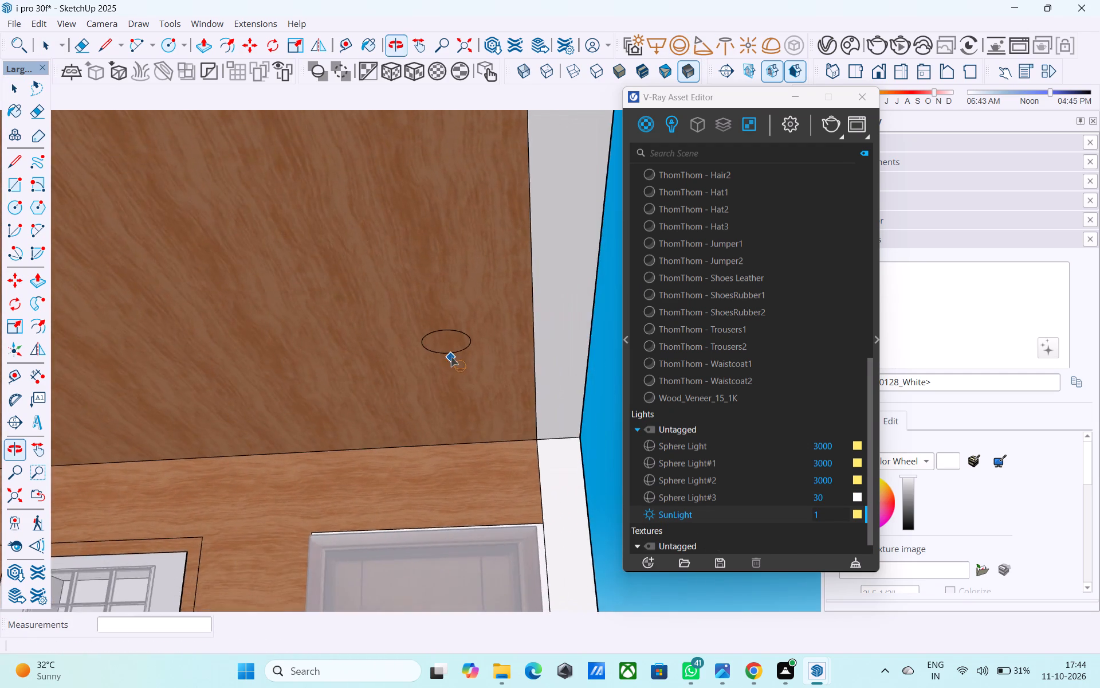
{"action": "scroll", "coordinate": [451, 357], "scroll_direction": "up", "scroll_amount": 2}
{"action": "left_click", "coordinate": [444, 338]}
{"action": "left_click", "coordinate": [476, 347]}
{"action": "scroll", "coordinate": [490, 343], "scroll_direction": "down", "scroll_amount": 11}
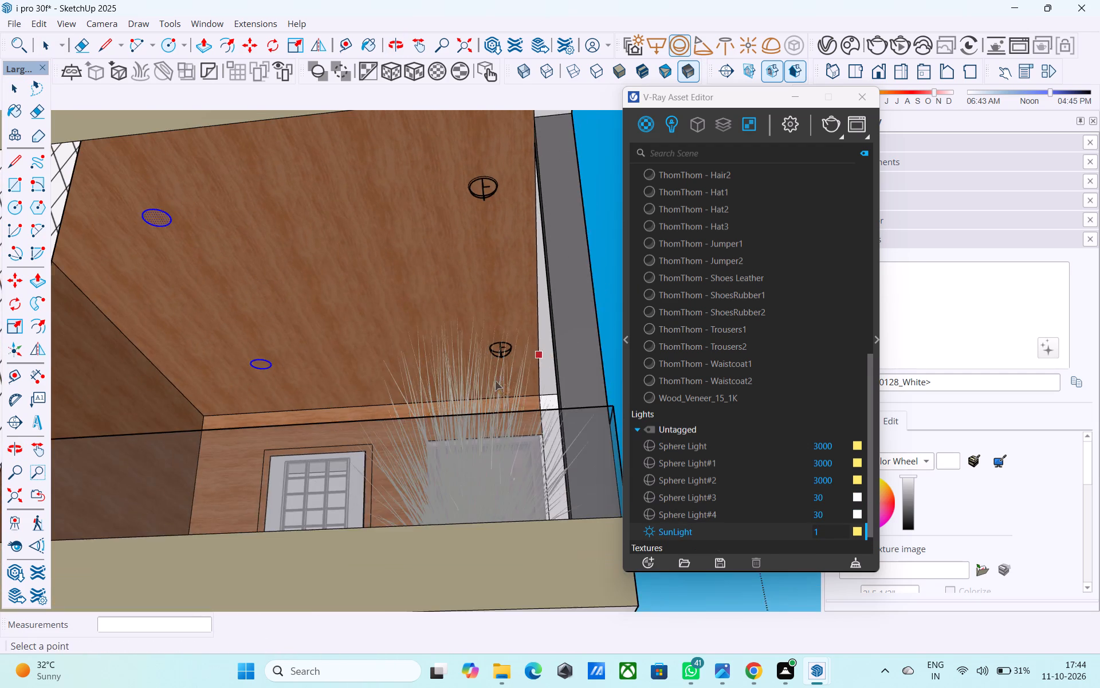
Place V-Ray sphere lights on the rear and front circles at the lattice side of the balcony ceiling, sized to fit.
{"action": "middle_click_drag", "start_coordinate": [374, 416], "coordinate": [432, 416], "text": "shift"}
{"action": "scroll", "coordinate": [302, 363], "scroll_direction": "up", "scroll_amount": 7}
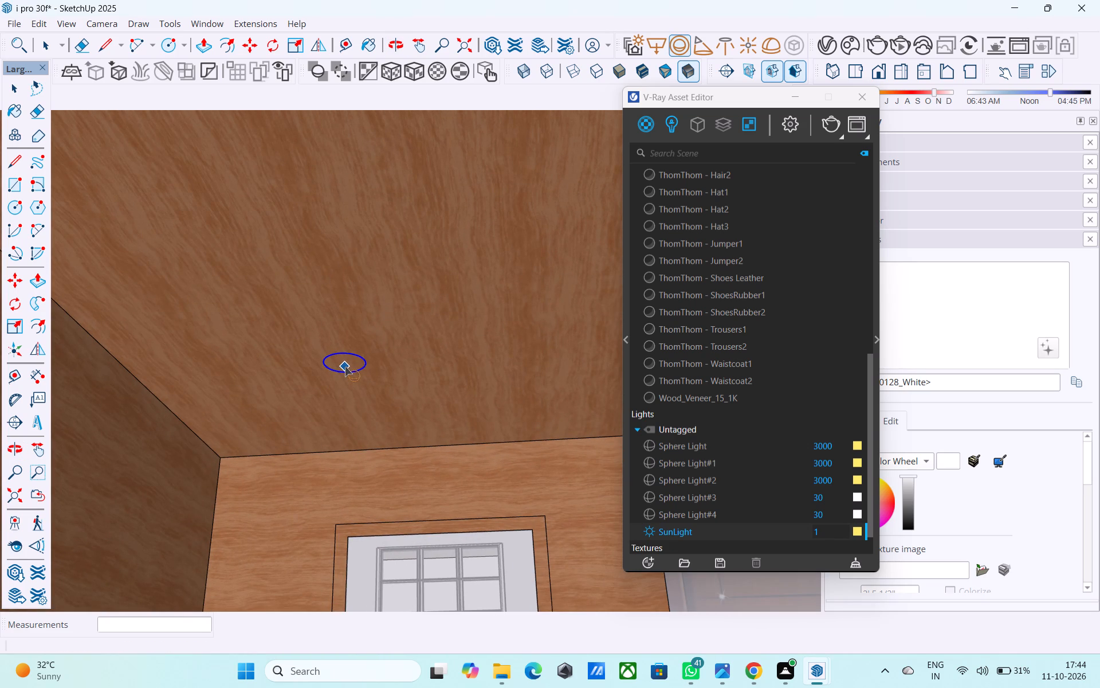
{"action": "left_click", "coordinate": [345, 364]}
{"action": "left_click", "coordinate": [362, 365]}
{"action": "scroll", "coordinate": [366, 362], "scroll_direction": "down", "scroll_amount": 11}
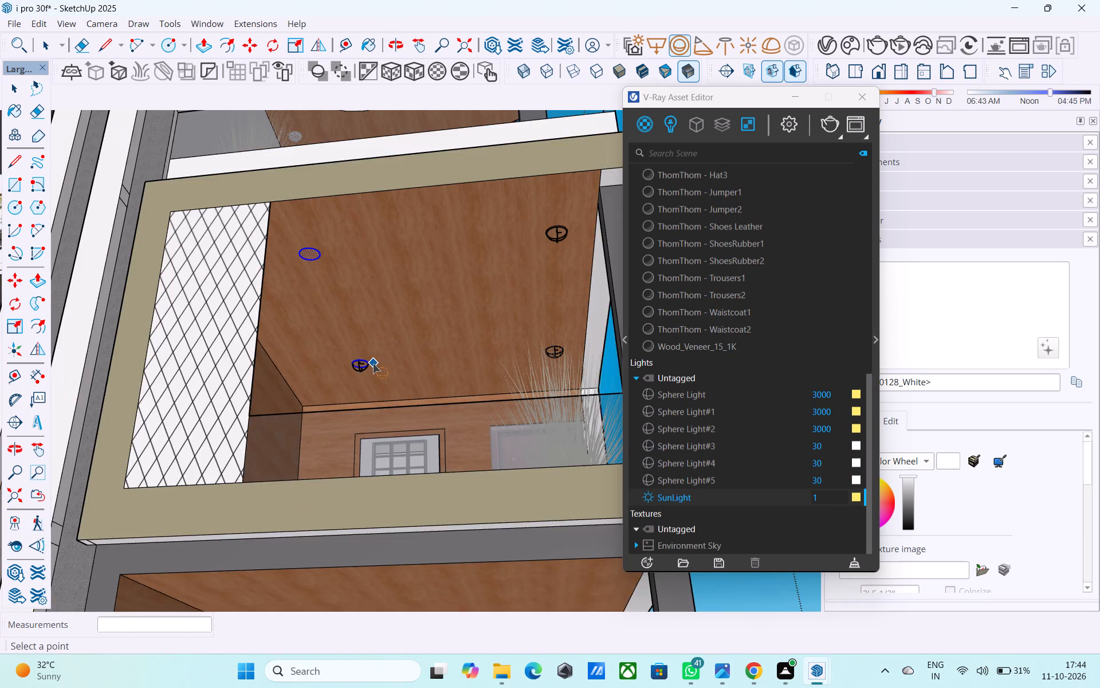
{"action": "middle_click_drag", "start_coordinate": [373, 363], "coordinate": [403, 399]}
{"action": "scroll", "coordinate": [357, 310], "scroll_direction": "up", "scroll_amount": 11}
{"action": "left_click", "coordinate": [328, 303]}
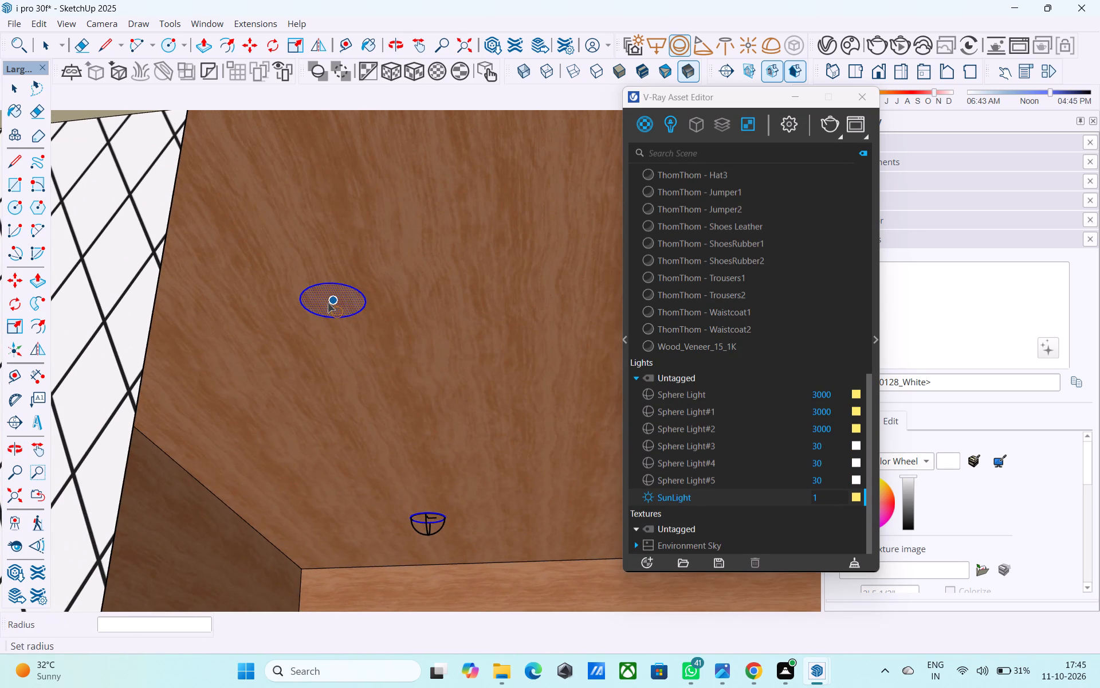
{"action": "left_click", "coordinate": [364, 302]}
{"action": "scroll", "coordinate": [339, 307], "scroll_direction": "down", "scroll_amount": 17}
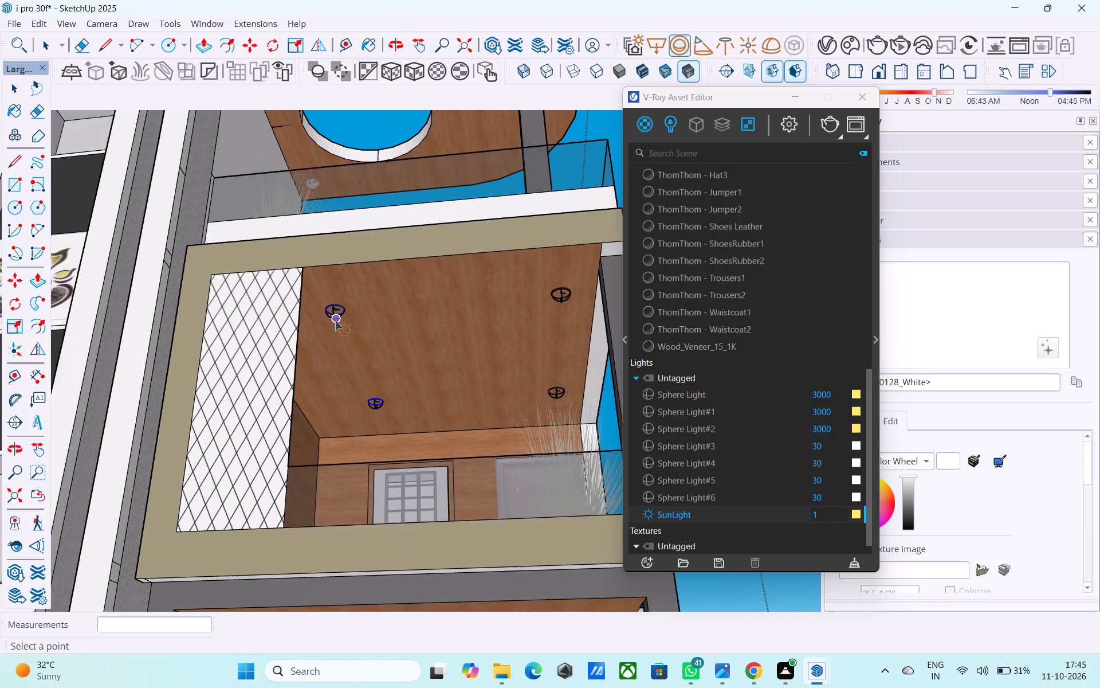
Give Sphere Light#3 the warm yellow colour (R 1, G 0.926, B 0.421) and an intensity of 3000.
{"action": "key", "text": "space"}
{"action": "scroll", "coordinate": [674, 449], "scroll_direction": "down", "scroll_amount": 3}
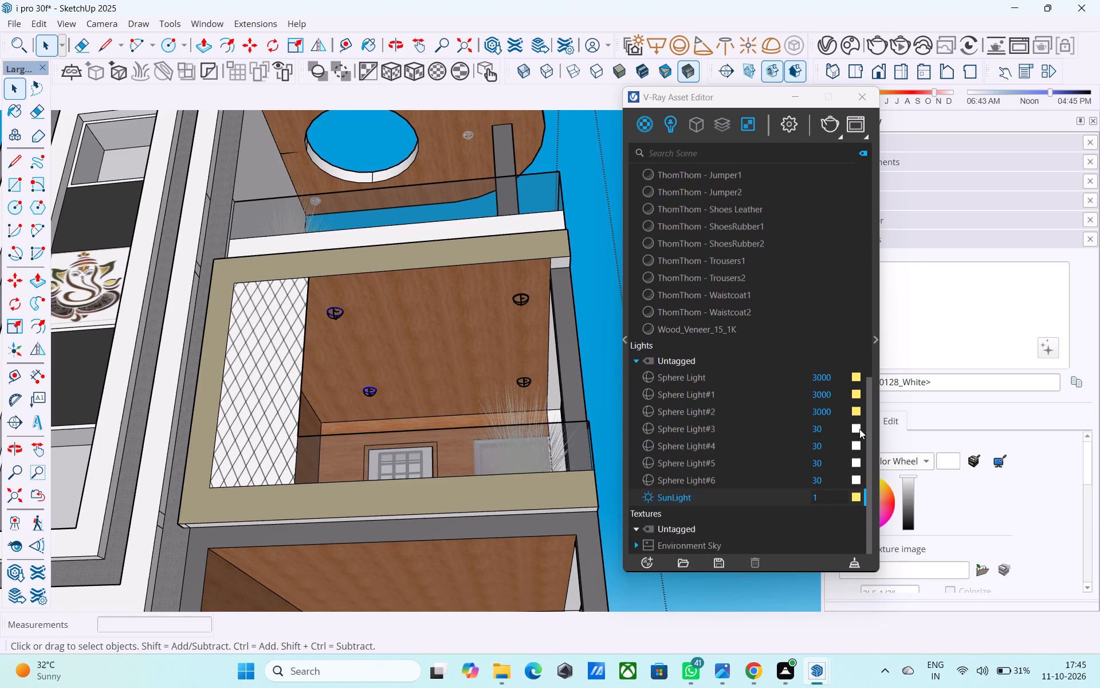
{"action": "left_click", "coordinate": [859, 429]}
{"action": "left_click", "coordinate": [348, 433]}
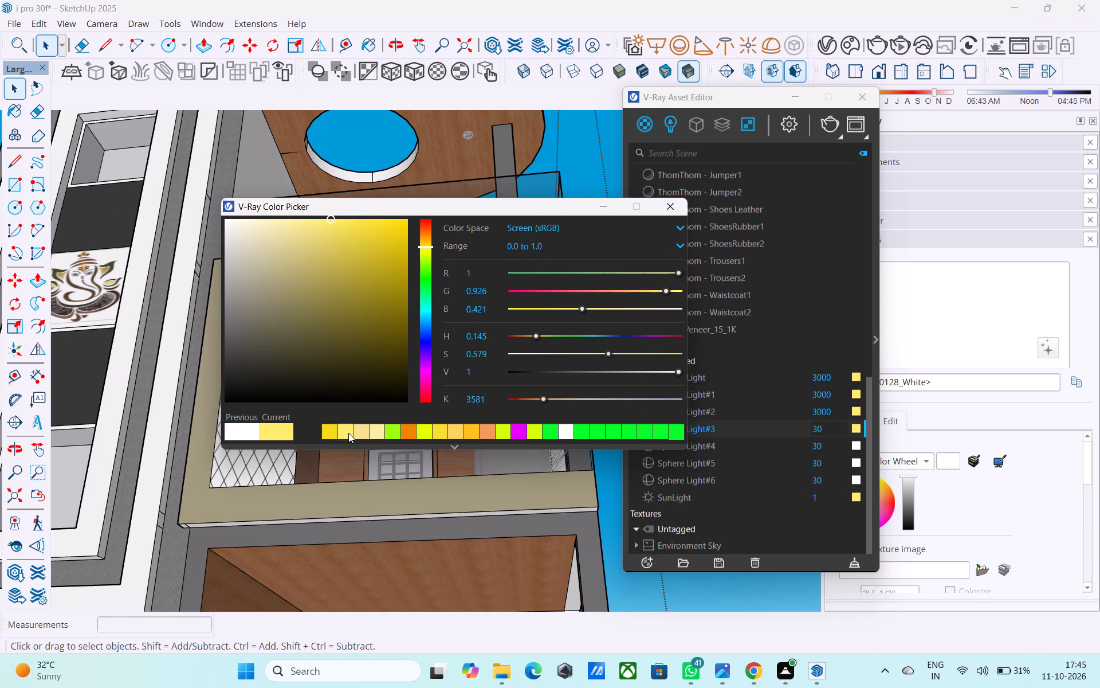
{"action": "left_click", "coordinate": [835, 429]}
{"action": "type", "text": "00"}
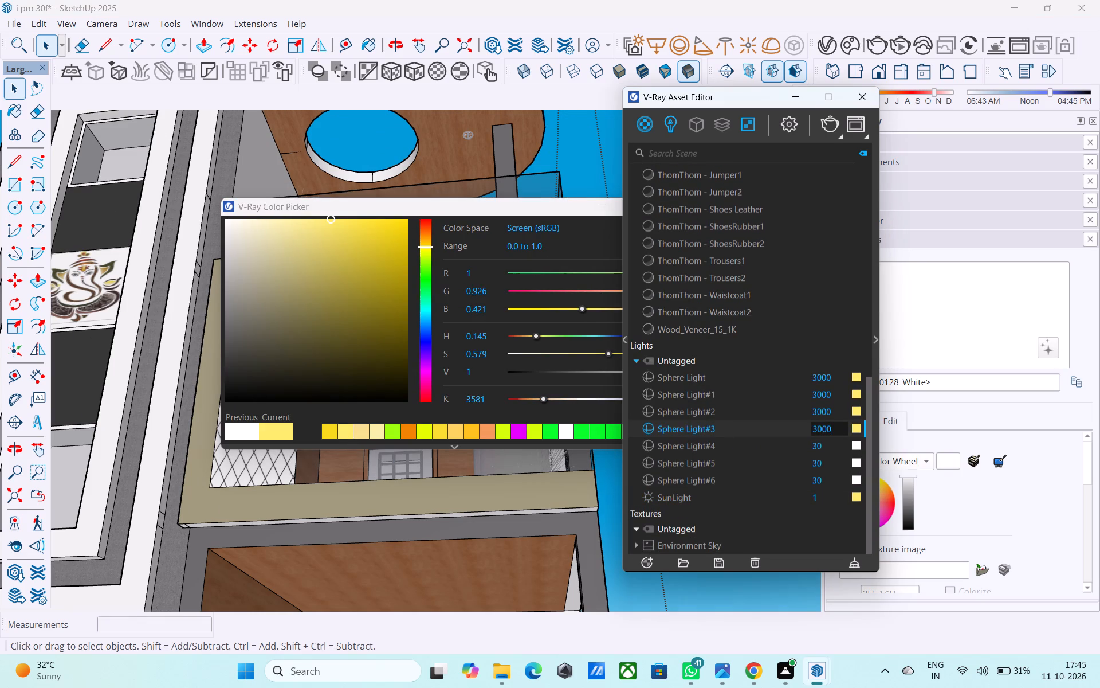
Set the intensity of Sphere Light#4, Sphere Light#5 and Sphere Light#6 to 3000.
{"action": "left_click", "coordinate": [824, 447]}
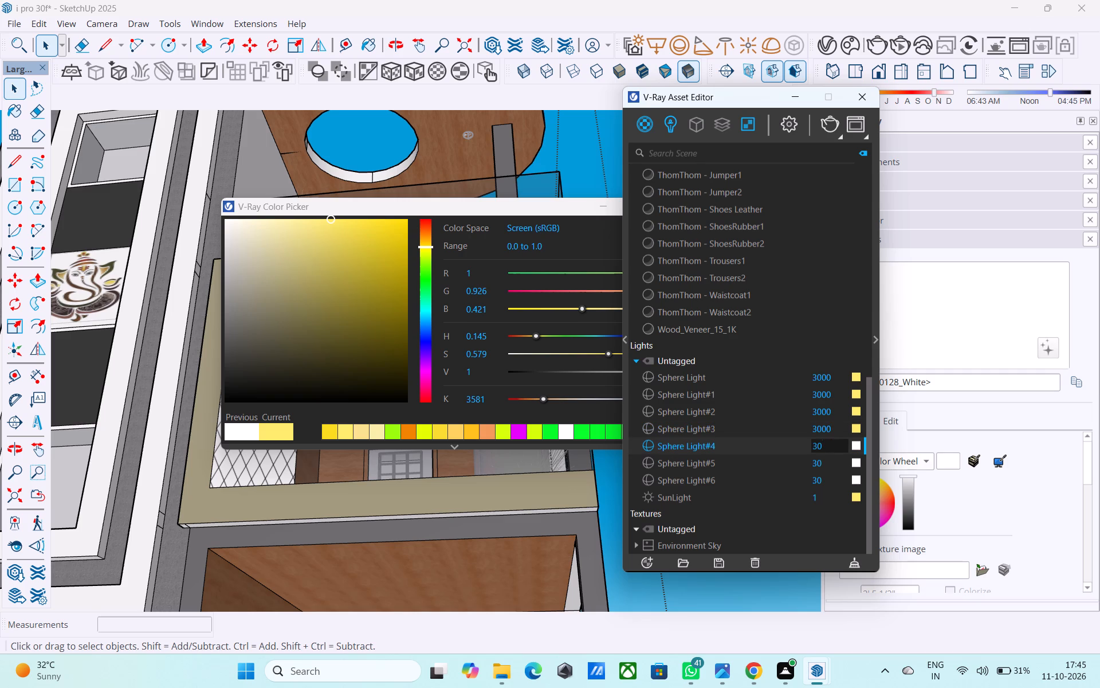
{"action": "type", "text": "00"}
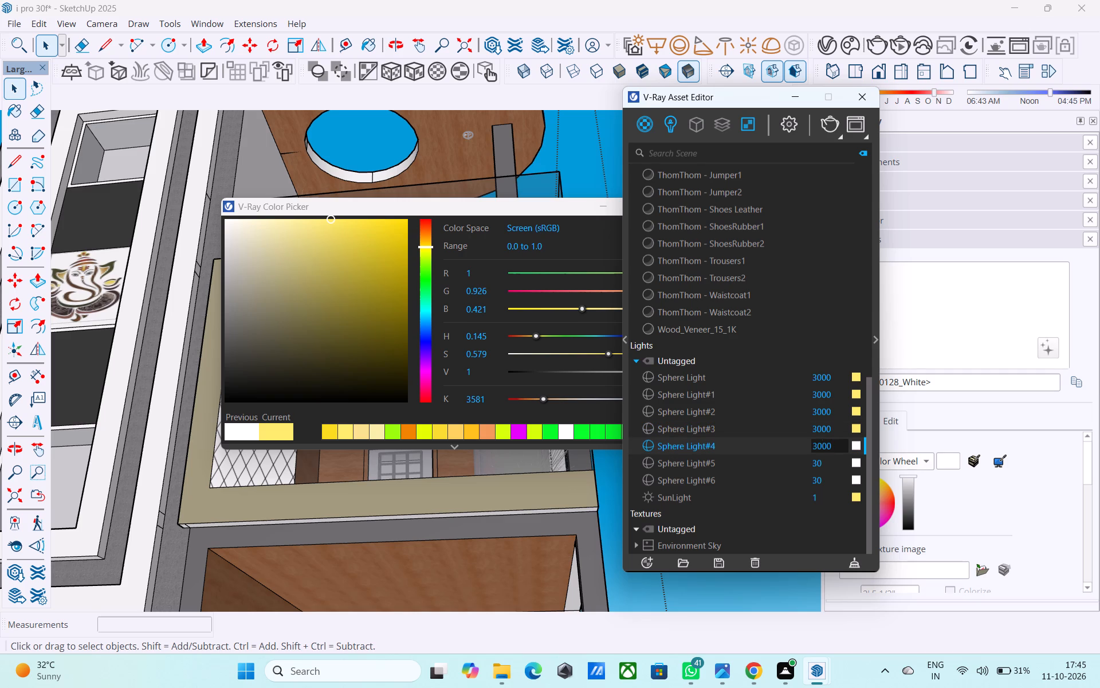
{"action": "left_click", "coordinate": [822, 460]}
{"action": "type", "text": "00"}
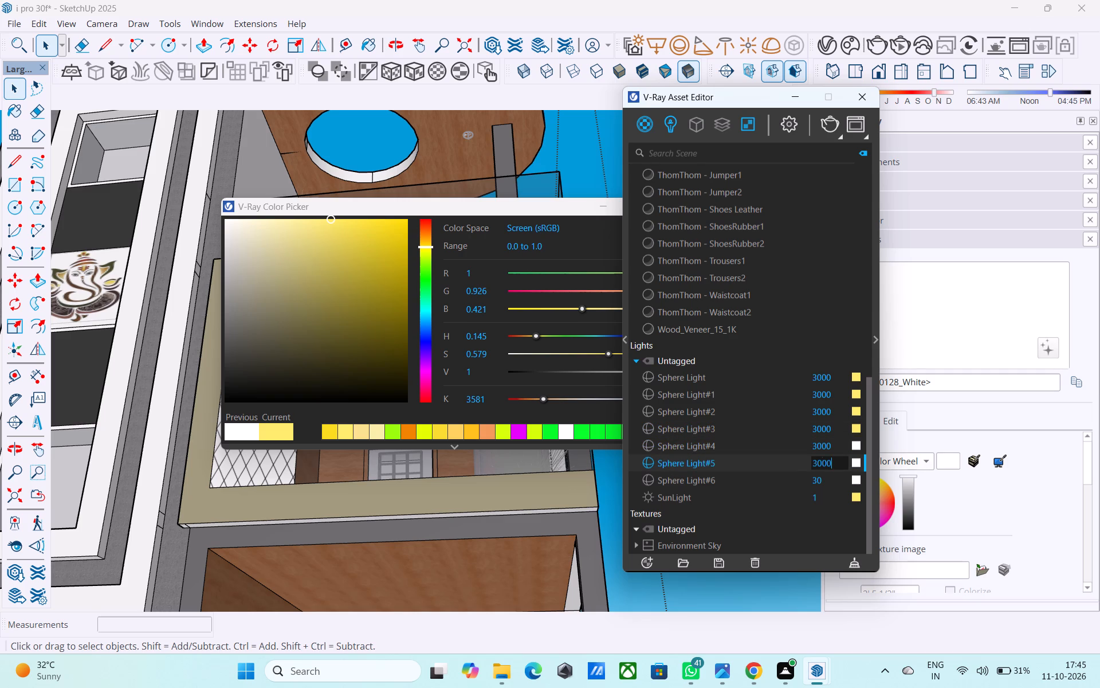
{"action": "left_click", "coordinate": [828, 476]}
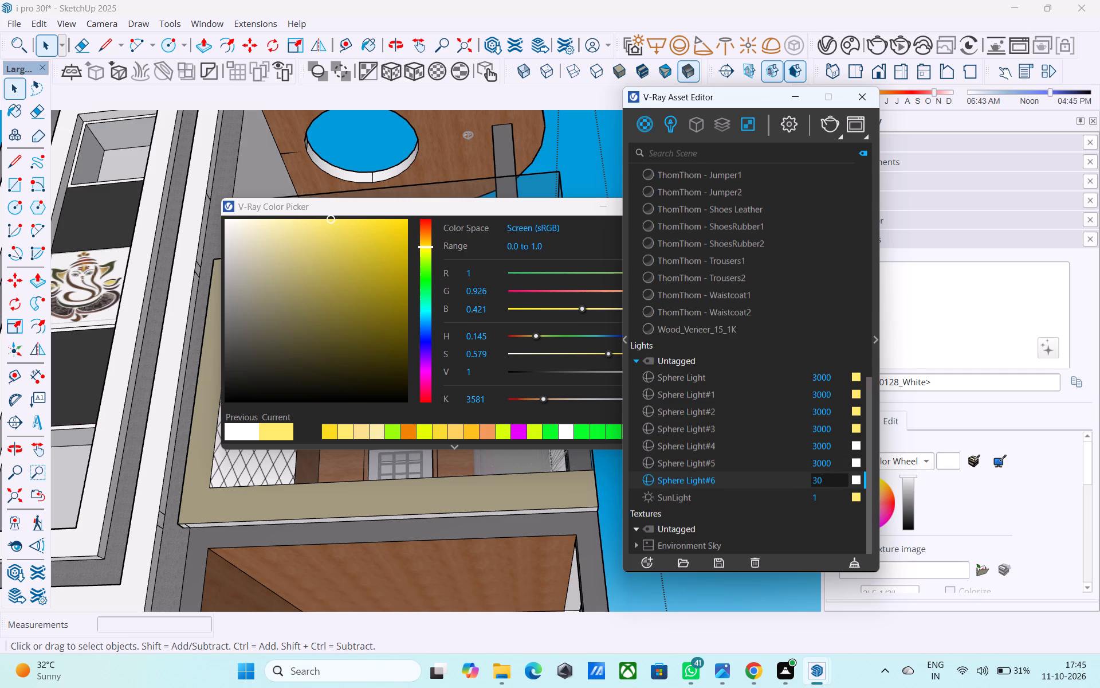
{"action": "type", "text": "00"}
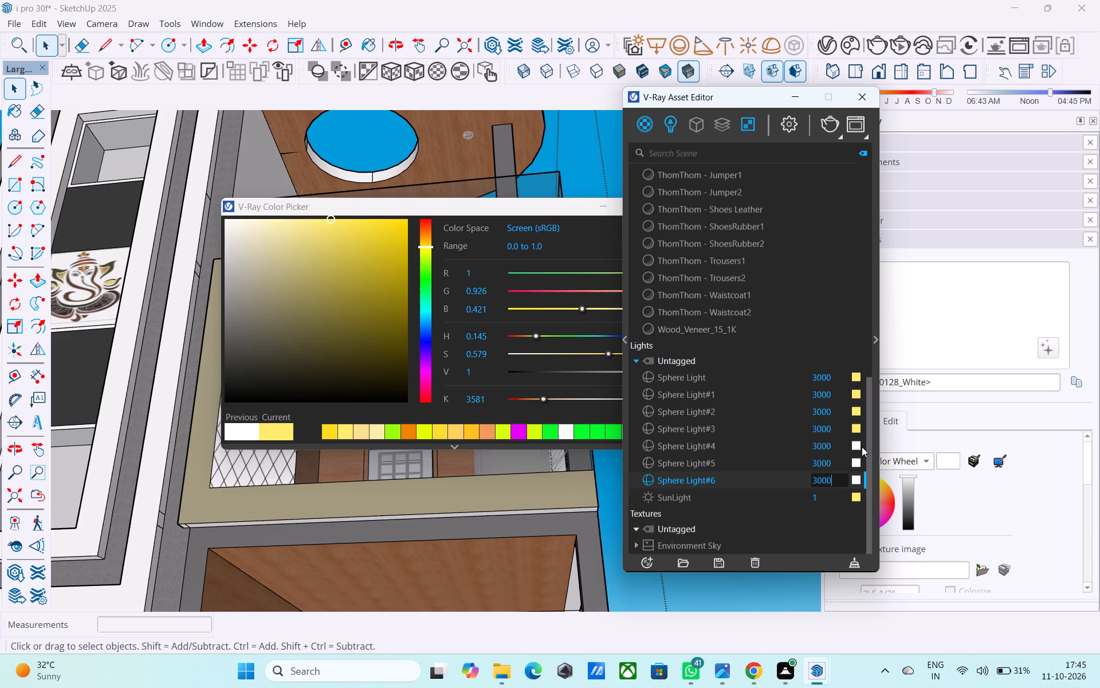
Give Sphere Light#4, #5 and #6 the same warm yellow colour (R 1, G 0.926, B 0.421).
{"action": "left_click", "coordinate": [858, 443]}
{"action": "left_click", "coordinate": [343, 430]}
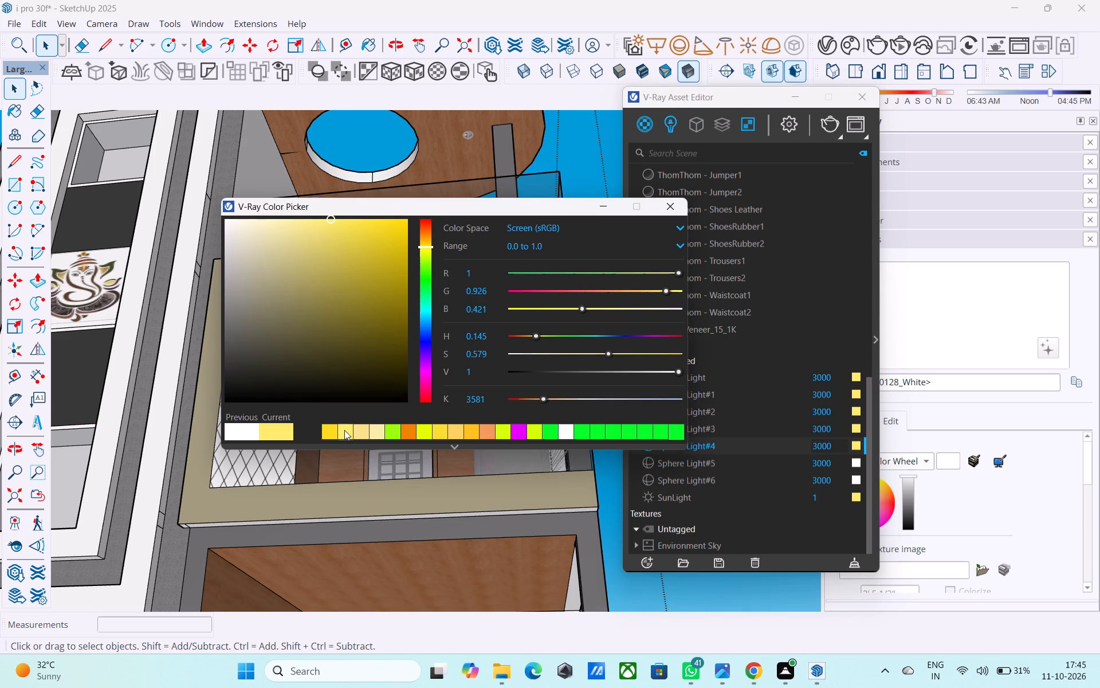
{"action": "left_click", "coordinate": [857, 462]}
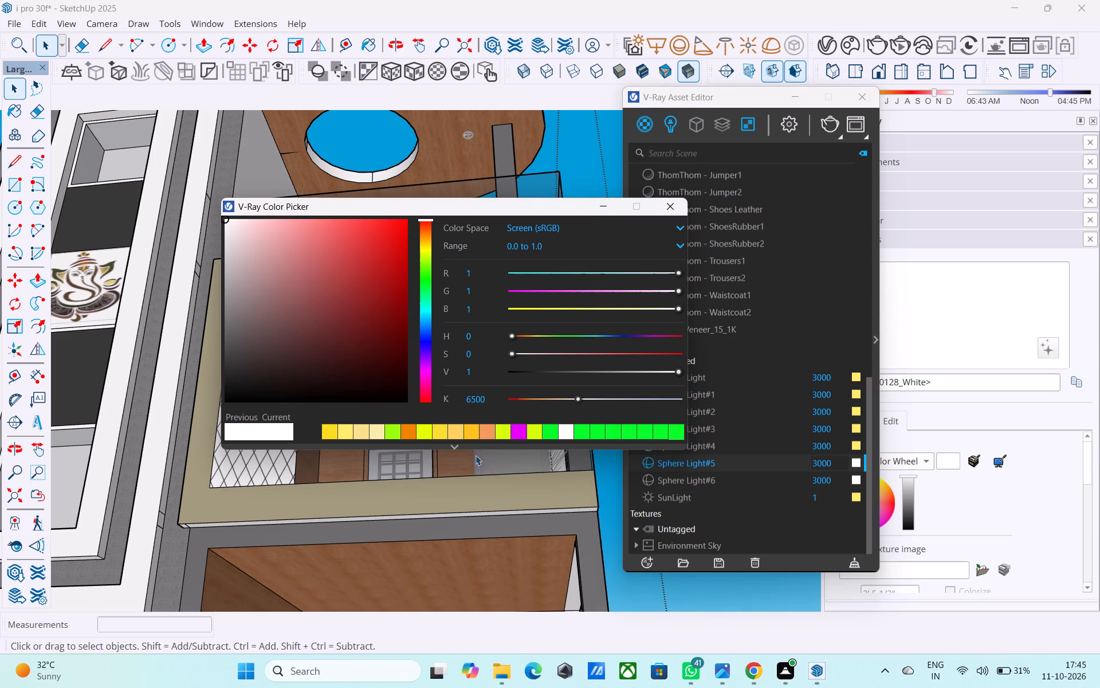
{"action": "left_click", "coordinate": [340, 431]}
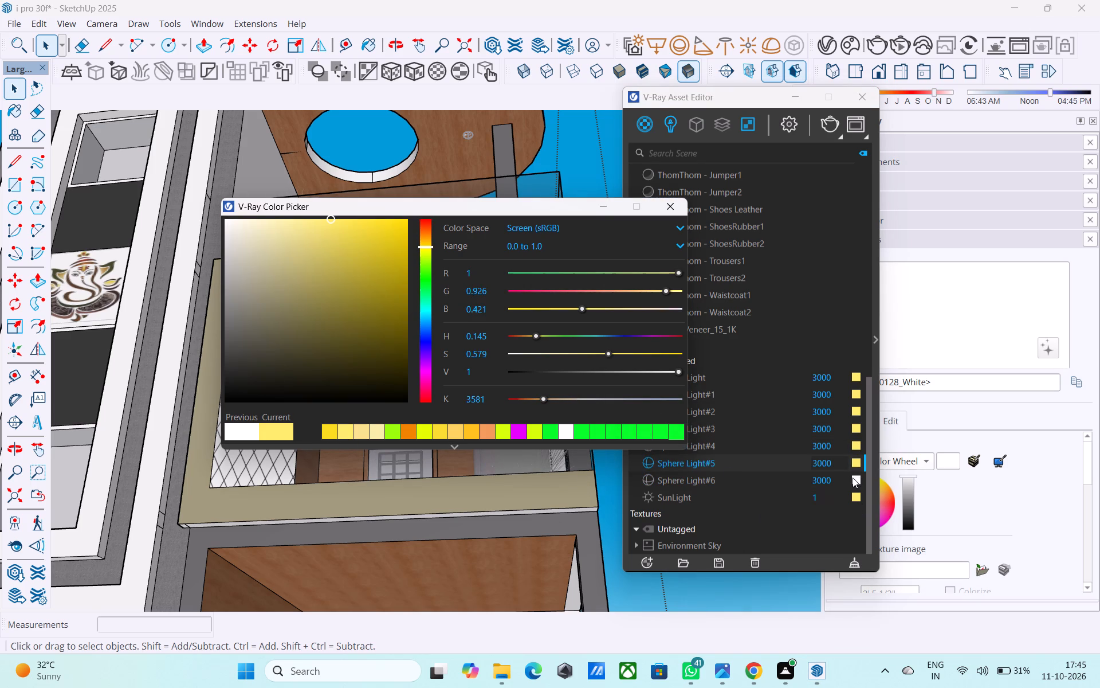
{"action": "left_click", "coordinate": [856, 479]}
{"action": "left_click", "coordinate": [347, 431]}
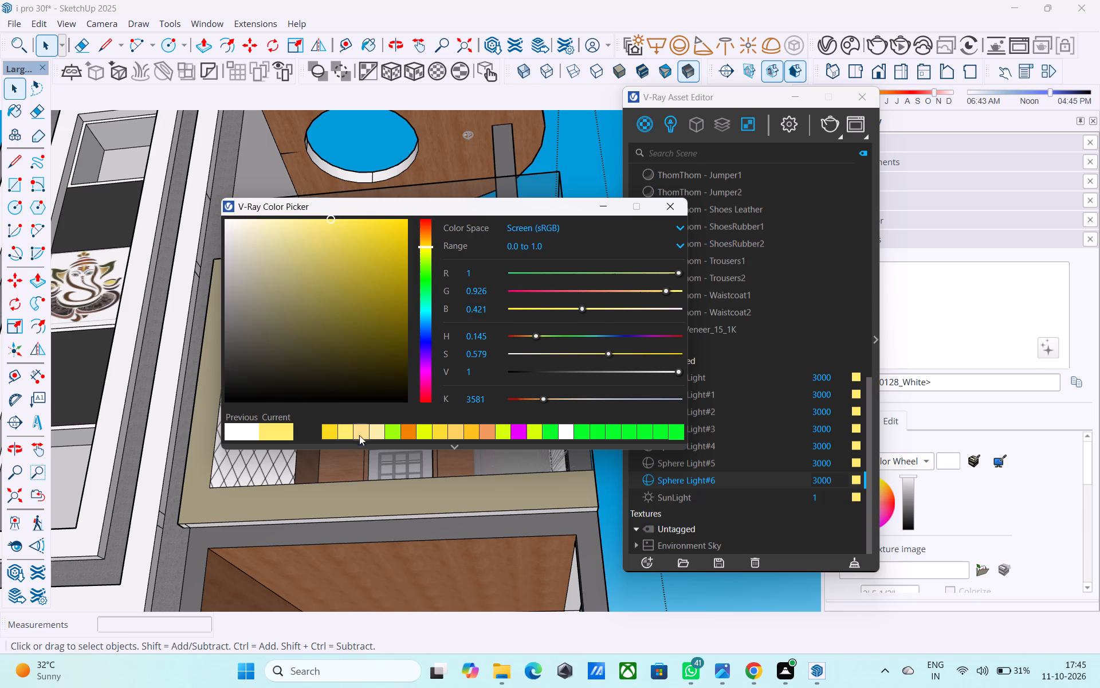
{"action": "left_click", "coordinate": [665, 204]}
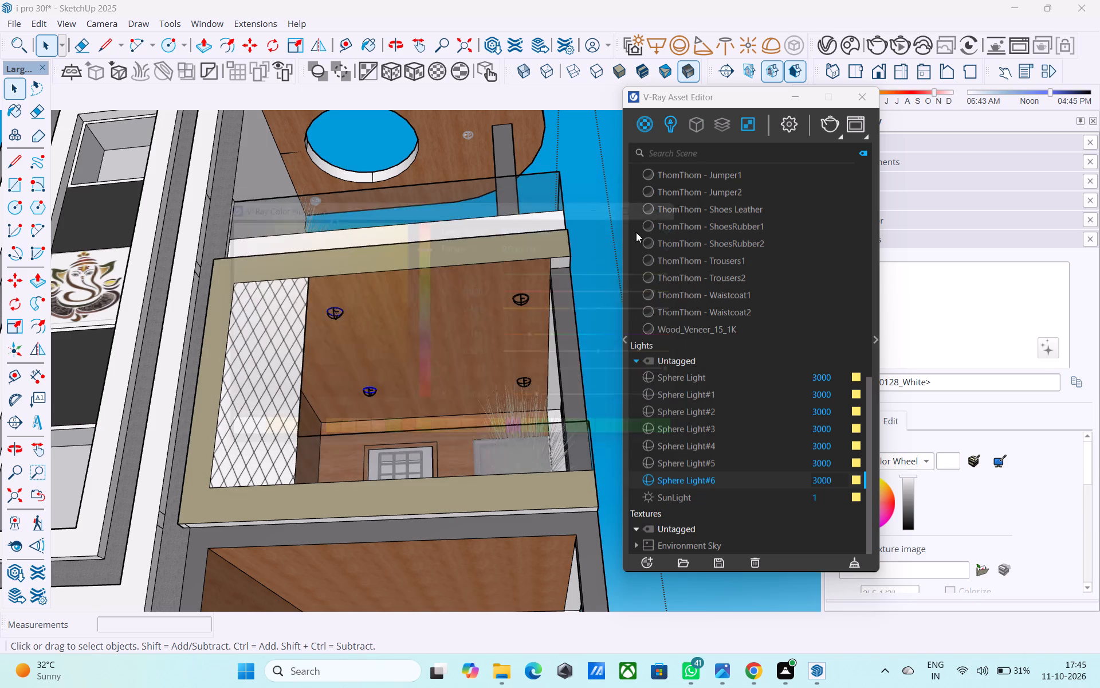
Render the house in V-Ray from a low front view that shows the canopy and balcony ceiling lights.
{"action": "scroll", "coordinate": [505, 352], "scroll_direction": "down", "scroll_amount": 2}
{"action": "middle_click_drag", "start_coordinate": [503, 351], "coordinate": [539, 432]}
{"action": "scroll", "coordinate": [444, 370], "scroll_direction": "down", "scroll_amount": 3}
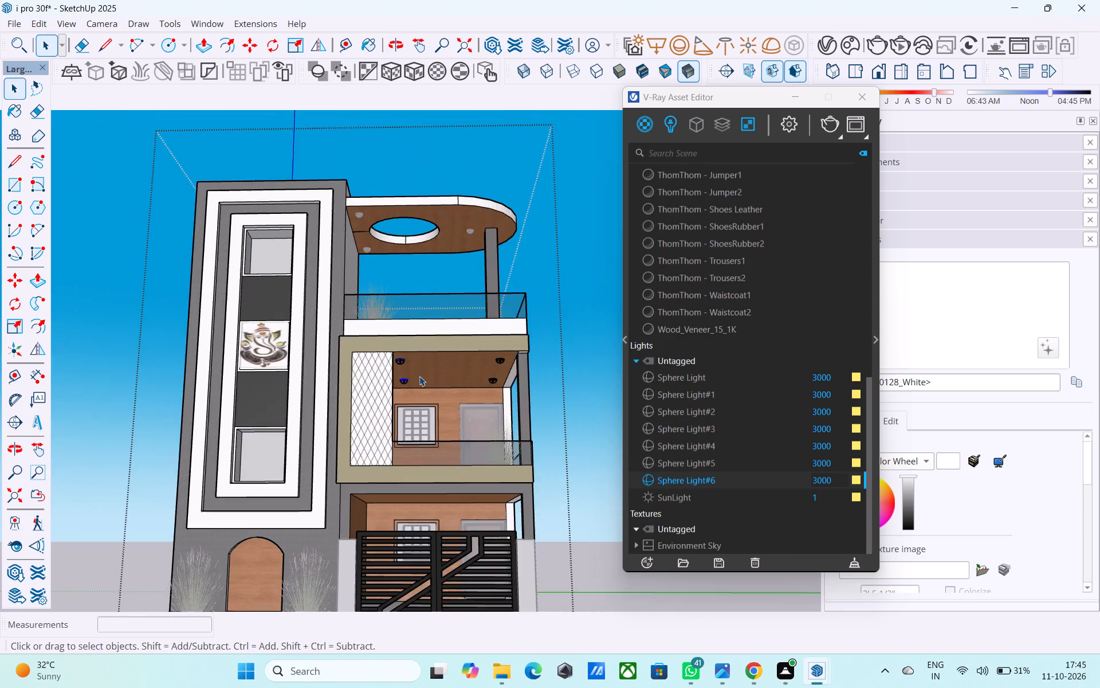
{"action": "scroll", "coordinate": [419, 376], "scroll_direction": "down", "scroll_amount": 5}
{"action": "middle_click_drag", "start_coordinate": [449, 343], "coordinate": [441, 395]}
{"action": "scroll", "coordinate": [449, 345], "scroll_direction": "down", "scroll_amount": 1}
{"action": "scroll", "coordinate": [513, 342], "scroll_direction": "up", "scroll_amount": 4}
{"action": "key", "text": "space"}
{"action": "left_click", "coordinate": [528, 326]}
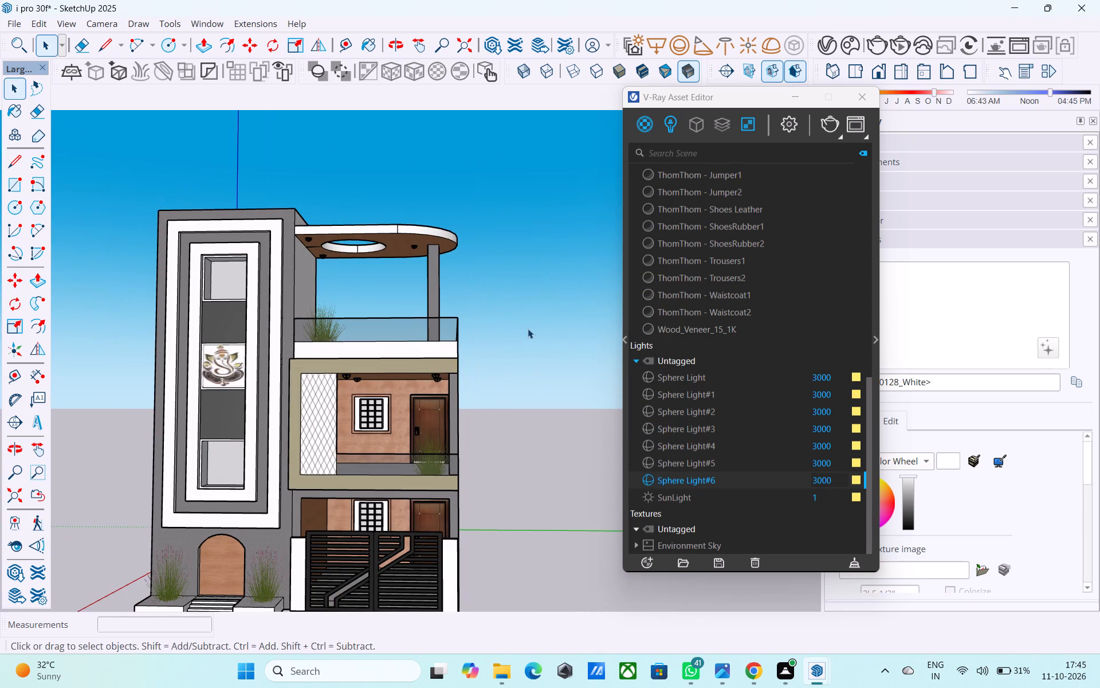
{"action": "middle_click_drag", "start_coordinate": [516, 341], "coordinate": [572, 245], "text": "shift"}
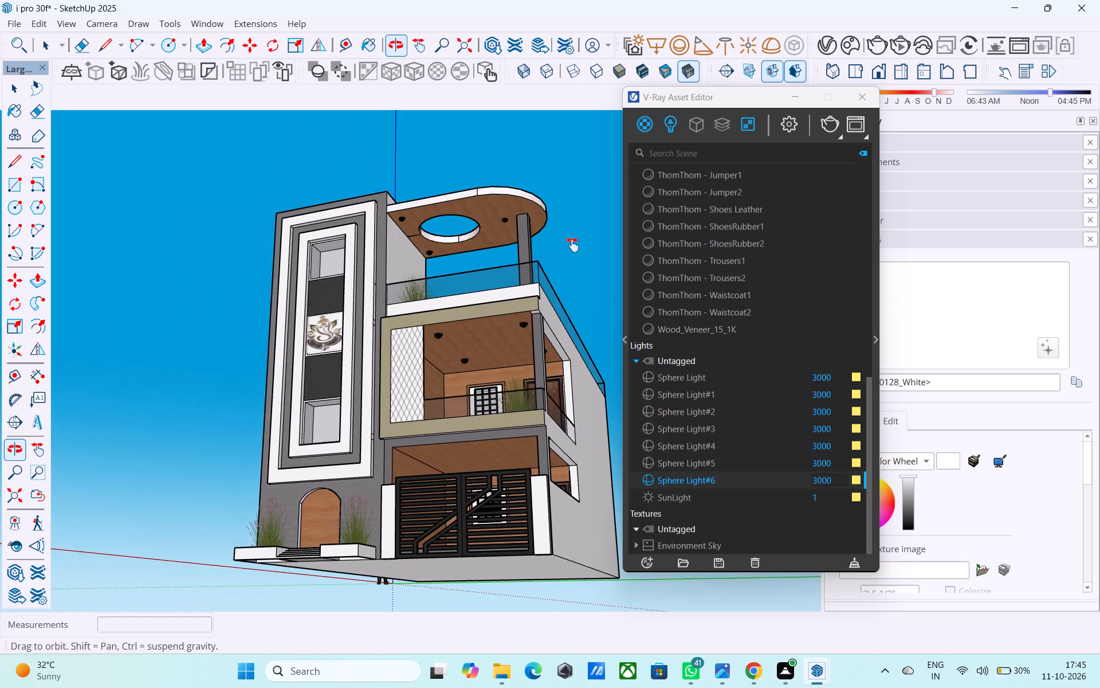
{"action": "middle_click_drag", "start_coordinate": [572, 245], "coordinate": [557, 218], "text": "shift"}
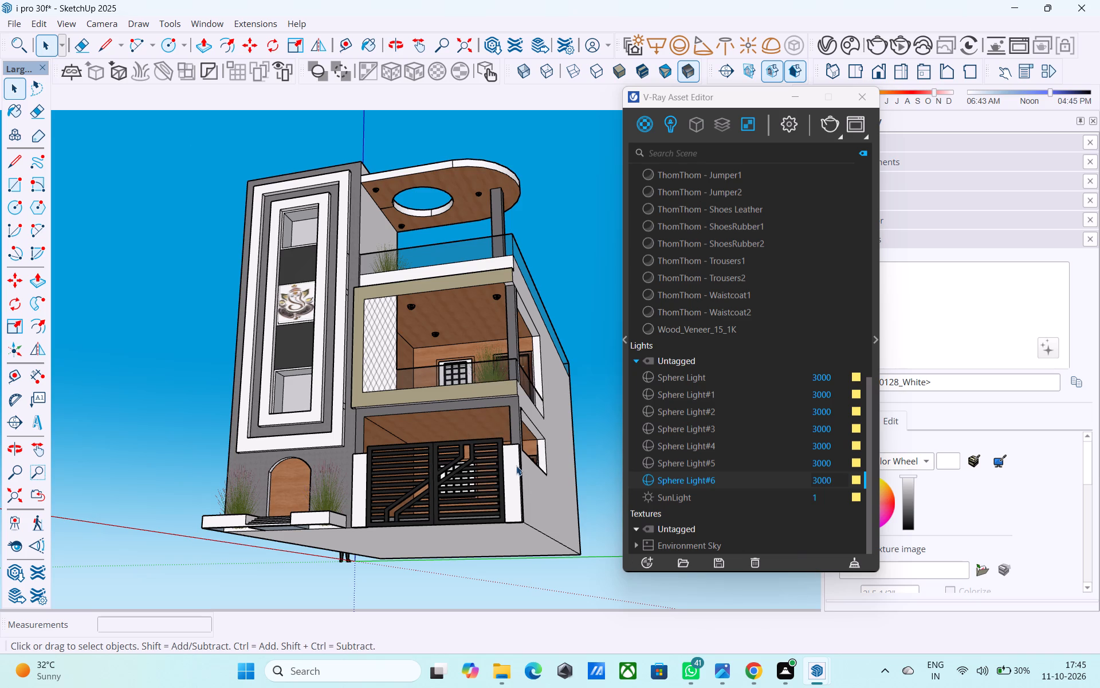
{"action": "middle_click_drag", "start_coordinate": [518, 473], "coordinate": [565, 465]}
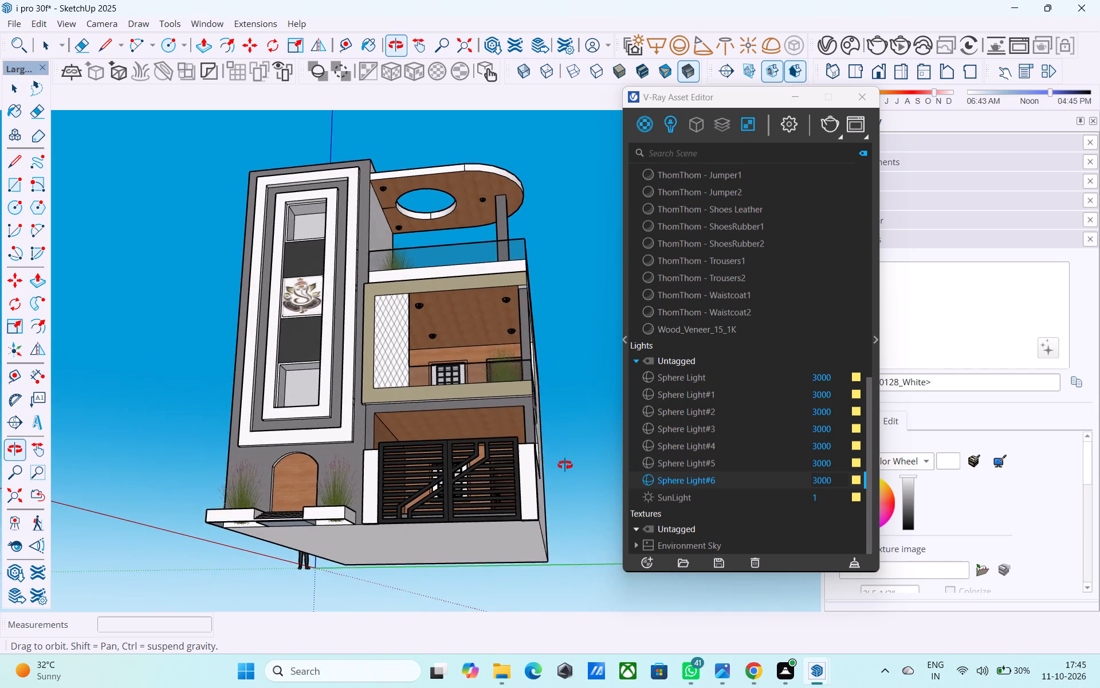
{"action": "middle_click_drag", "start_coordinate": [565, 465], "coordinate": [566, 460]}
{"action": "left_click", "coordinate": [822, 123]}
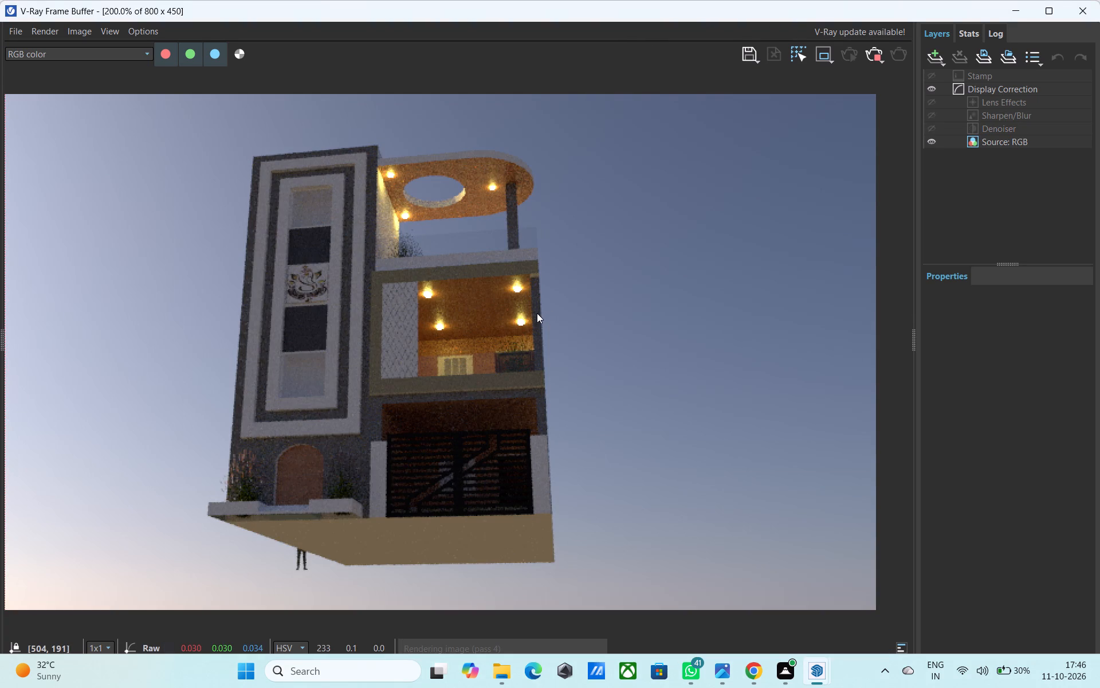
Examine the canopy and balcony lighting in the render, then put the render window away.
{"action": "middle_click_drag", "start_coordinate": [537, 313], "coordinate": [535, 364]}
{"action": "scroll", "coordinate": [535, 365], "scroll_direction": "down", "scroll_amount": 1}
{"action": "middle_click_drag", "start_coordinate": [535, 365], "coordinate": [525, 398]}
{"action": "scroll", "coordinate": [505, 399], "scroll_direction": "up", "scroll_amount": 3}
{"action": "scroll", "coordinate": [500, 392], "scroll_direction": "down", "scroll_amount": 1}
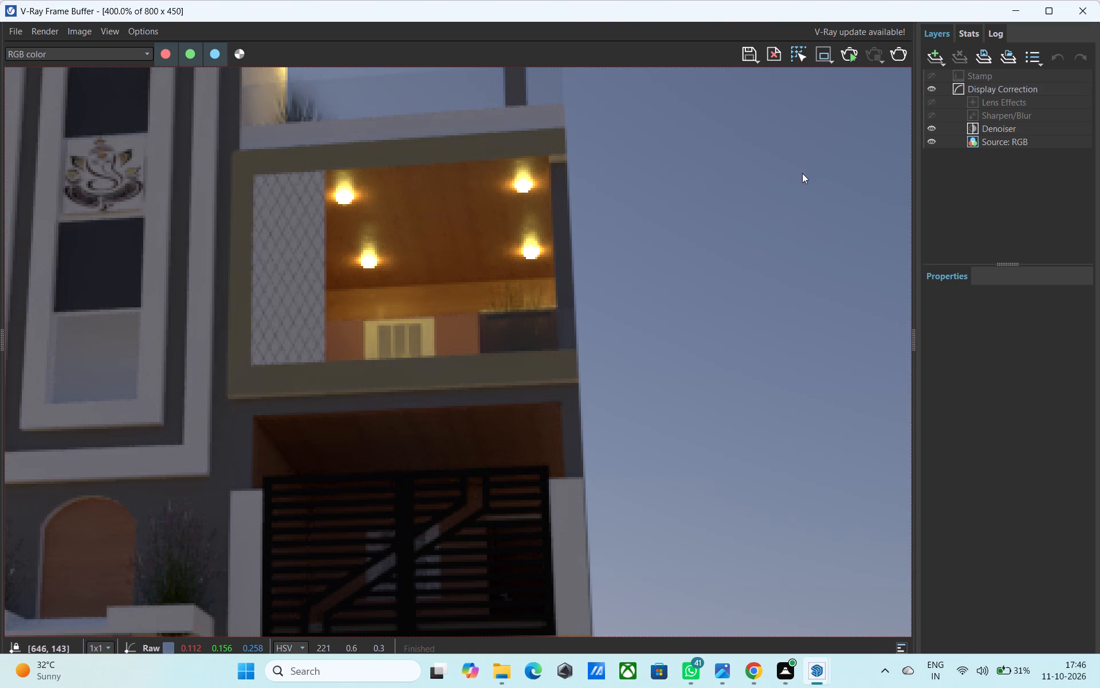
{"action": "scroll", "coordinate": [634, 332], "scroll_direction": "down", "scroll_amount": 1}
{"action": "left_click", "coordinate": [1010, 15]}
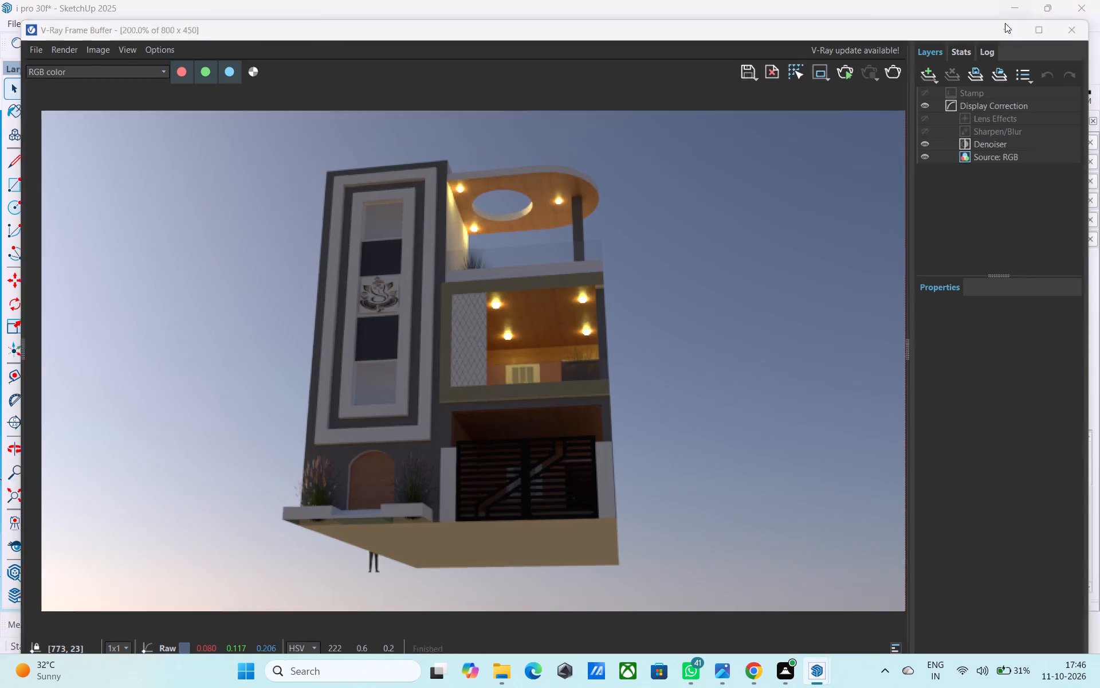
Inside the house group, draw a circle of 4" radius on the ground-floor porch ceiling, near the front column behind the gate.
{"action": "middle_click_drag", "start_coordinate": [524, 372], "coordinate": [482, 454]}
{"action": "middle_click_drag", "start_coordinate": [449, 448], "coordinate": [476, 429]}
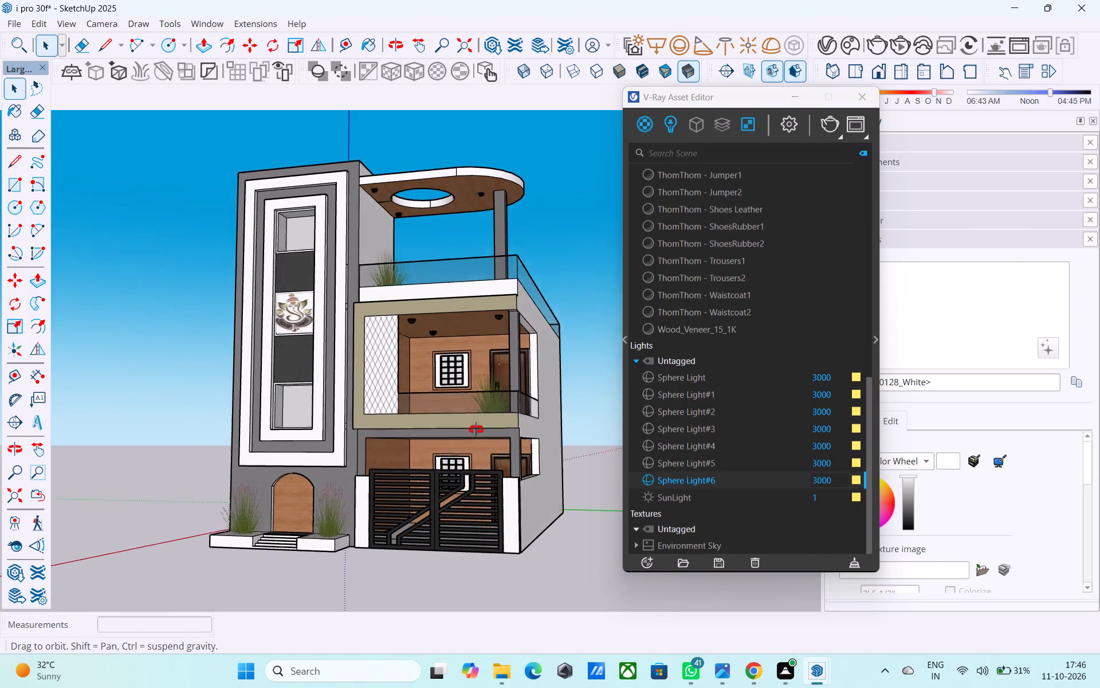
{"action": "middle_click_drag", "start_coordinate": [476, 429], "coordinate": [497, 424]}
{"action": "scroll", "coordinate": [473, 431], "scroll_direction": "up", "scroll_amount": 5}
{"action": "middle_click_drag", "start_coordinate": [457, 431], "coordinate": [455, 402]}
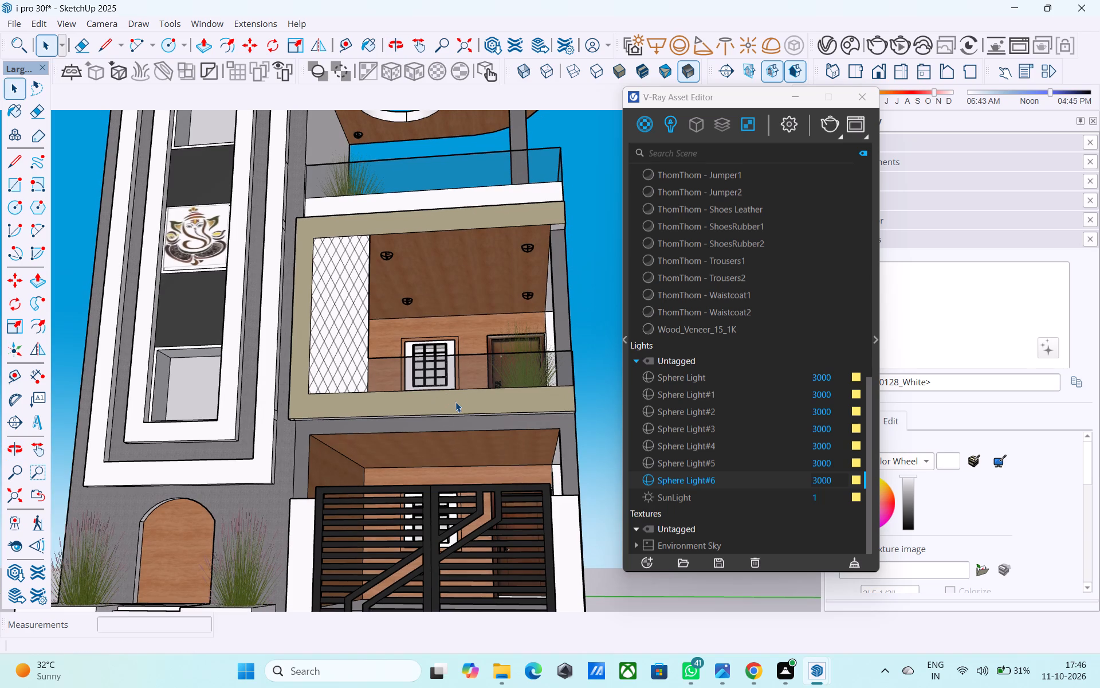
{"action": "key", "text": "space"}
{"action": "scroll", "coordinate": [395, 256], "scroll_direction": "up", "scroll_amount": 3}
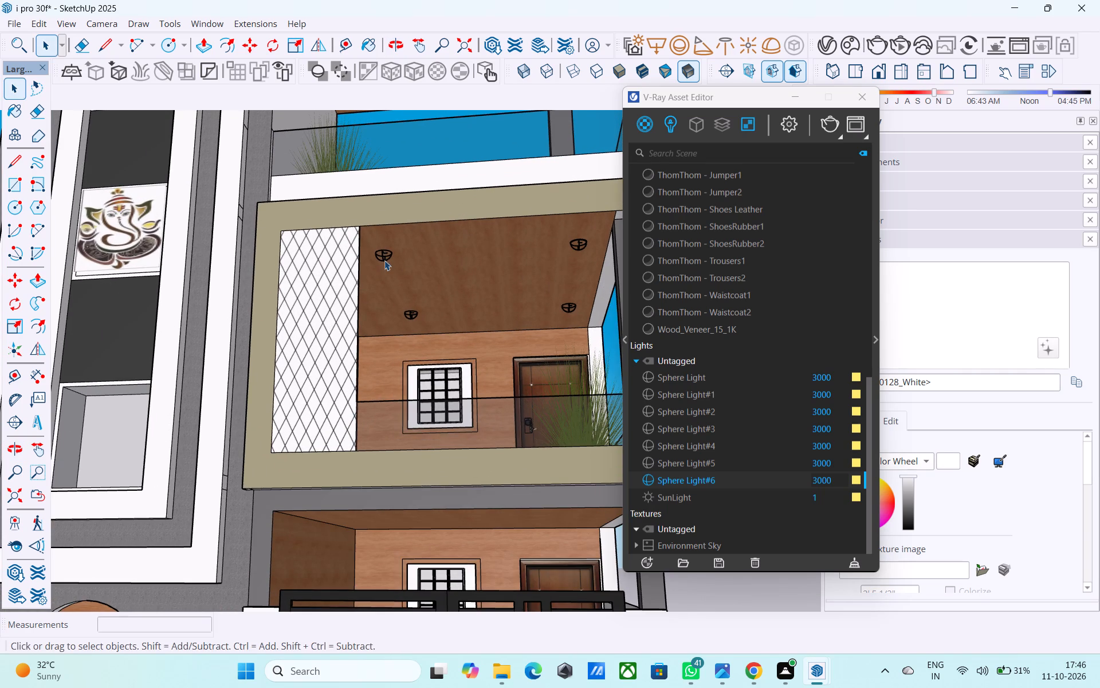
{"action": "left_click", "coordinate": [384, 260]}
{"action": "double_click", "coordinate": [396, 260]}
{"action": "left_click", "coordinate": [380, 256]}
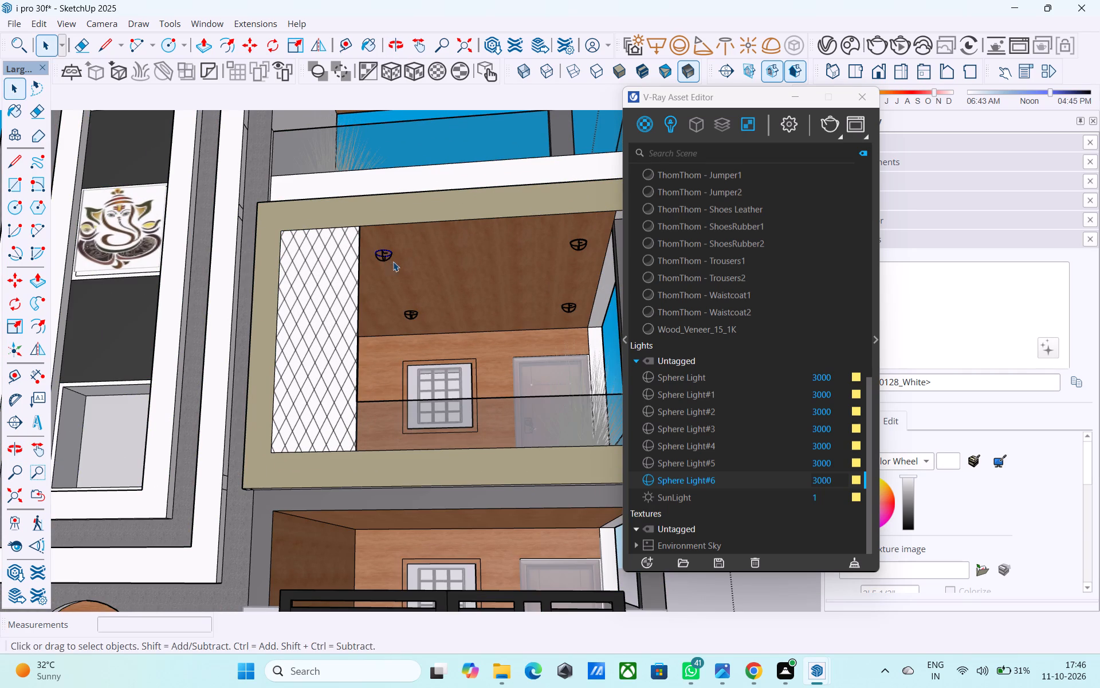
{"action": "scroll", "coordinate": [406, 275], "scroll_direction": "down", "scroll_amount": 5}
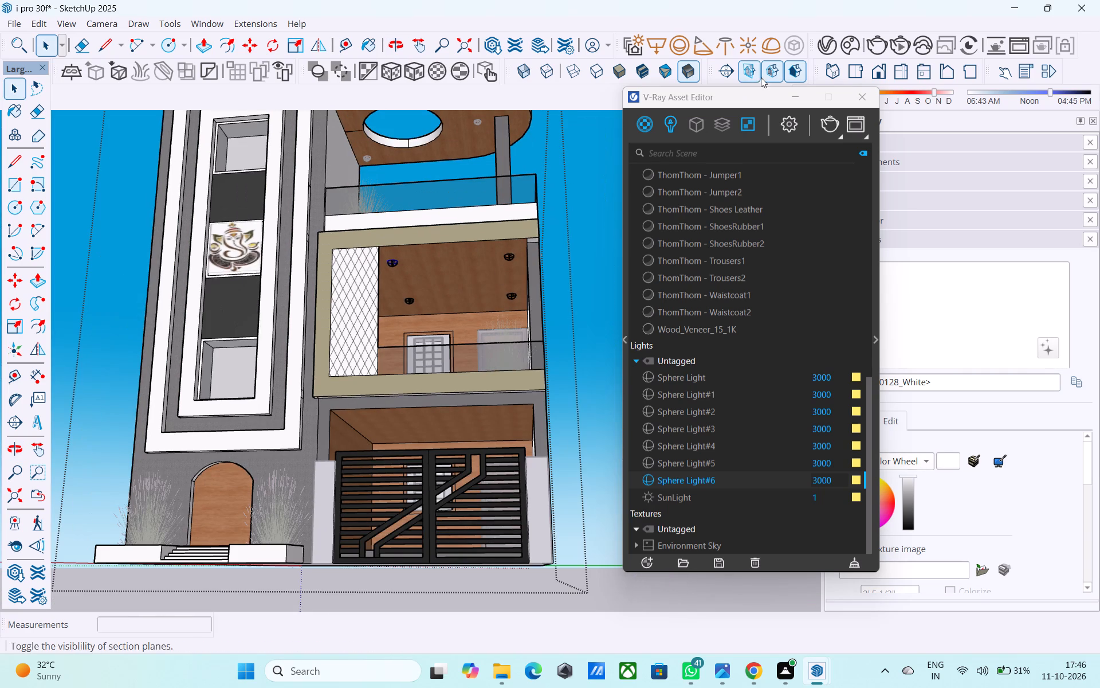
{"action": "middle_click_drag", "start_coordinate": [482, 425], "coordinate": [488, 379]}
{"action": "middle_click_drag", "start_coordinate": [481, 385], "coordinate": [492, 365]}
{"action": "scroll", "coordinate": [493, 376], "scroll_direction": "up", "scroll_amount": 3}
{"action": "key", "text": "c"}
{"action": "middle_click_drag", "start_coordinate": [513, 395], "coordinate": [486, 366], "text": "shift"}
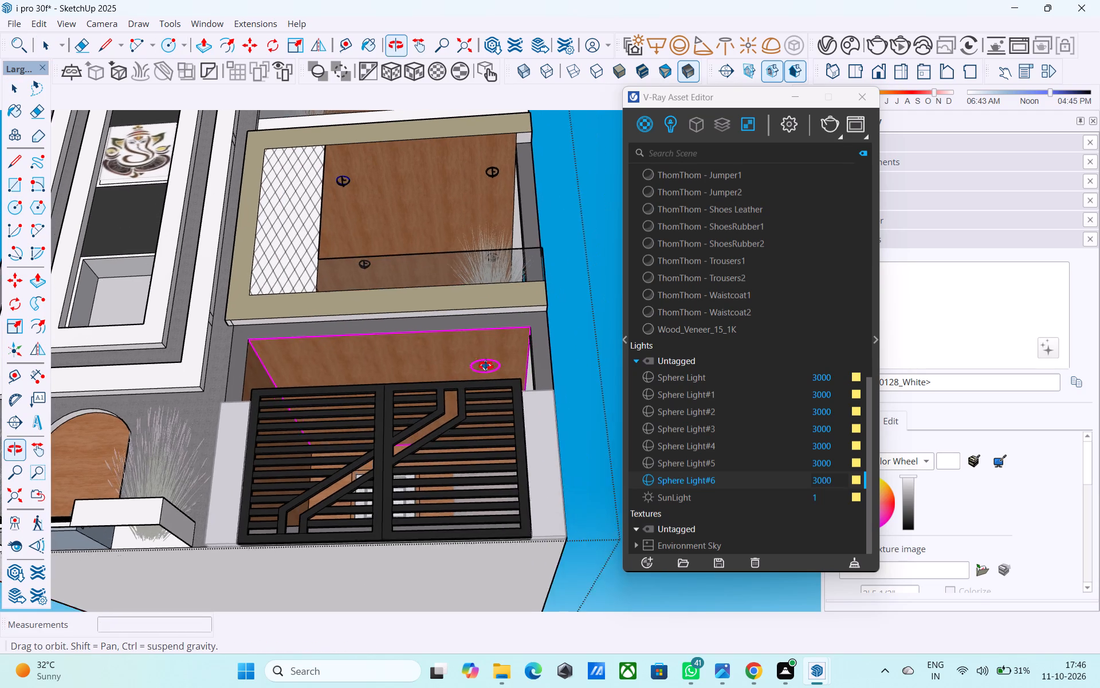
{"action": "middle_click_drag", "start_coordinate": [486, 366], "coordinate": [495, 381], "text": "shift"}
{"action": "scroll", "coordinate": [498, 377], "scroll_direction": "up", "scroll_amount": 5}
{"action": "left_click", "coordinate": [498, 347]}
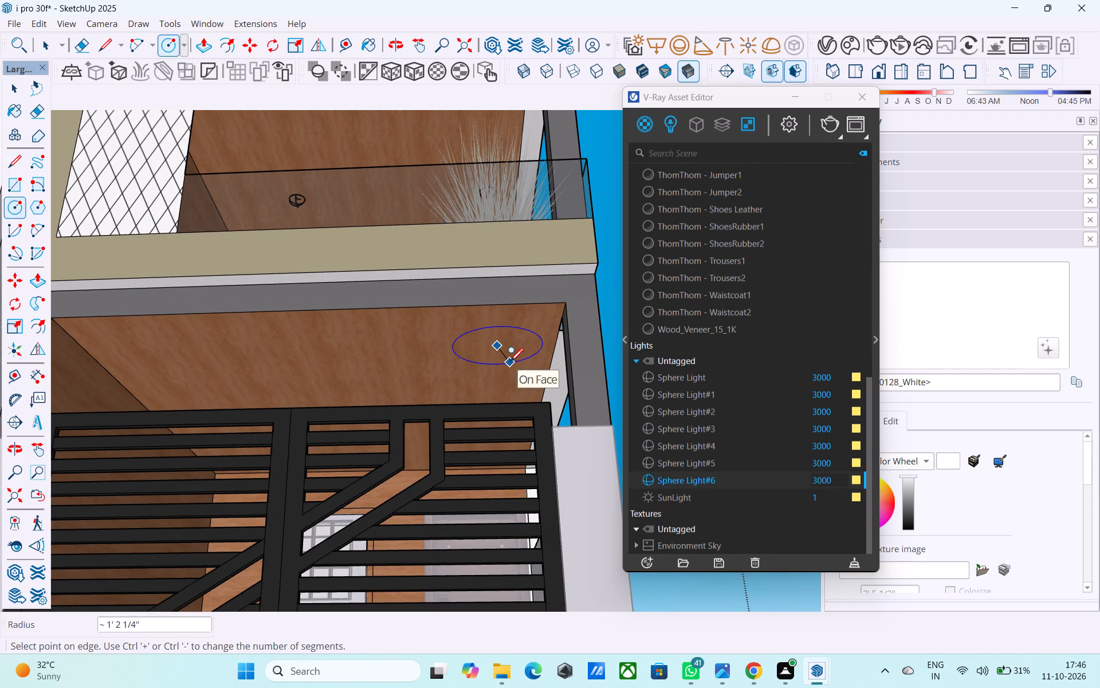
{"action": "type", "text": "4\""}
{"action": "key", "text": "Return"}
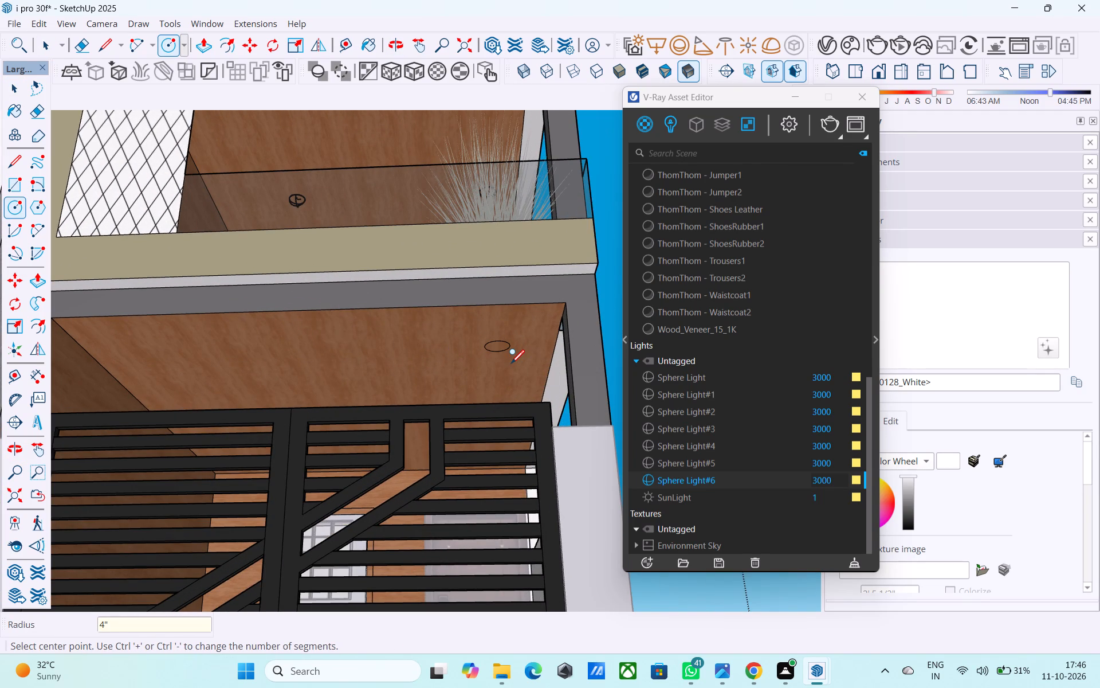
{"action": "key", "text": "space"}
Copy the porch ceiling circle about 7' 8" toward the back wall, keeping it on the ceiling face.
{"action": "scroll", "coordinate": [520, 358], "scroll_direction": "up", "scroll_amount": 2}
{"action": "left_click", "coordinate": [492, 344]}
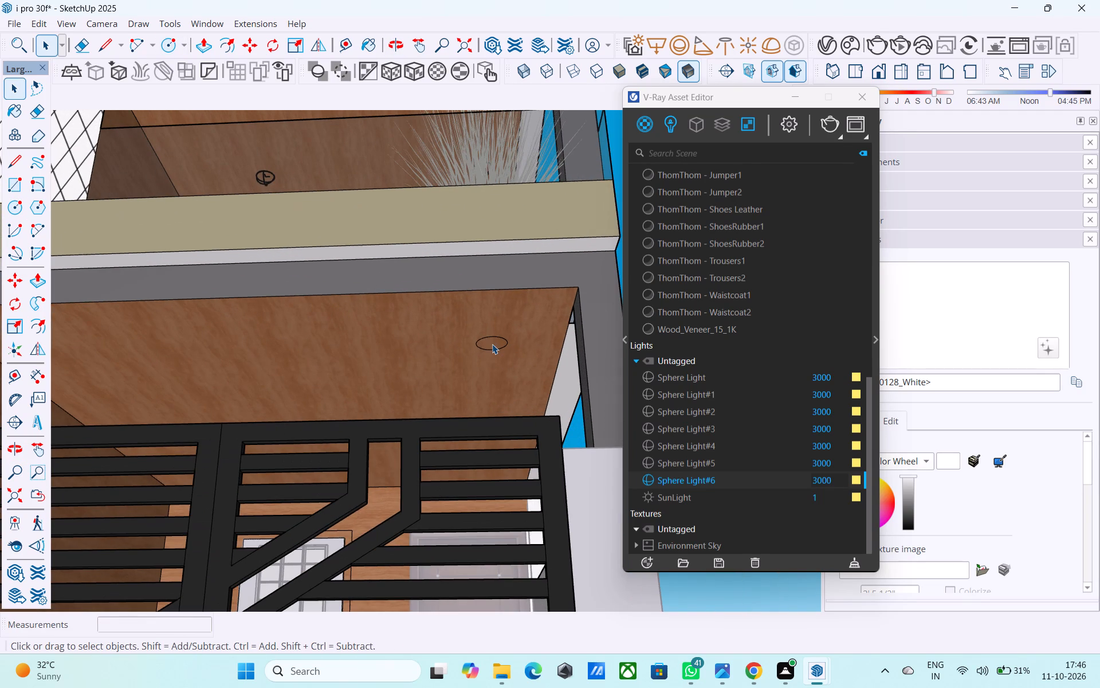
{"action": "key", "text": "m"}
{"action": "middle_click", "coordinate": [495, 346]}
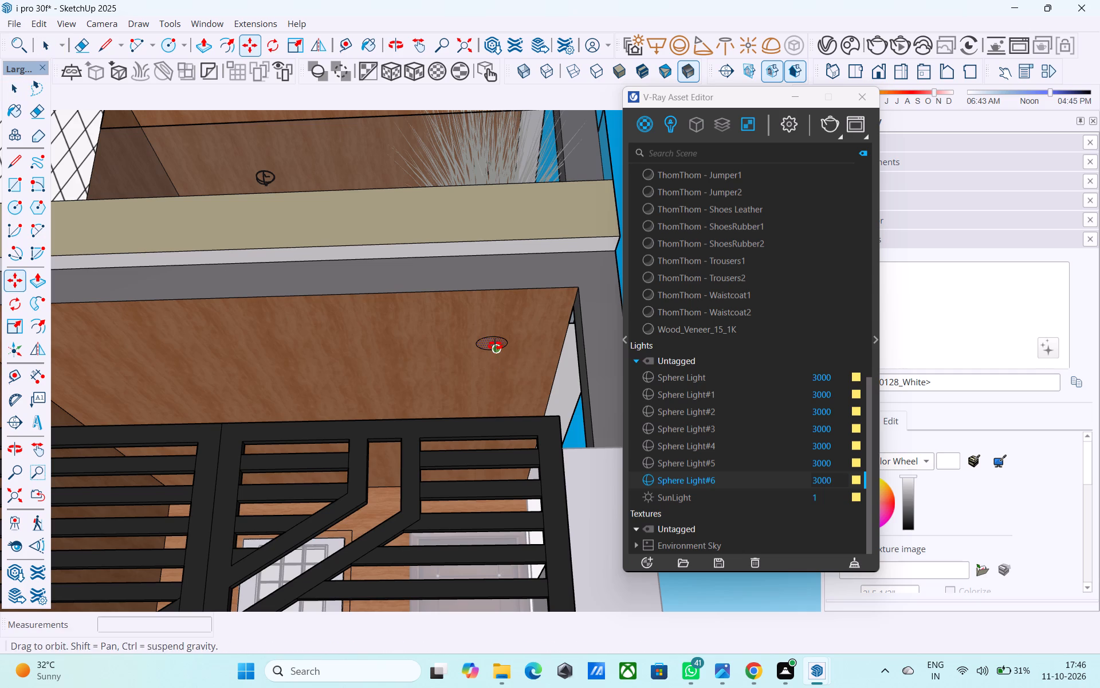
{"action": "left_click", "coordinate": [495, 346]}
{"action": "scroll", "coordinate": [484, 378], "scroll_direction": "down", "scroll_amount": 2}
{"action": "middle_click_drag", "start_coordinate": [484, 379], "coordinate": [480, 416]}
{"action": "middle_click_drag", "start_coordinate": [473, 435], "coordinate": [453, 480]}
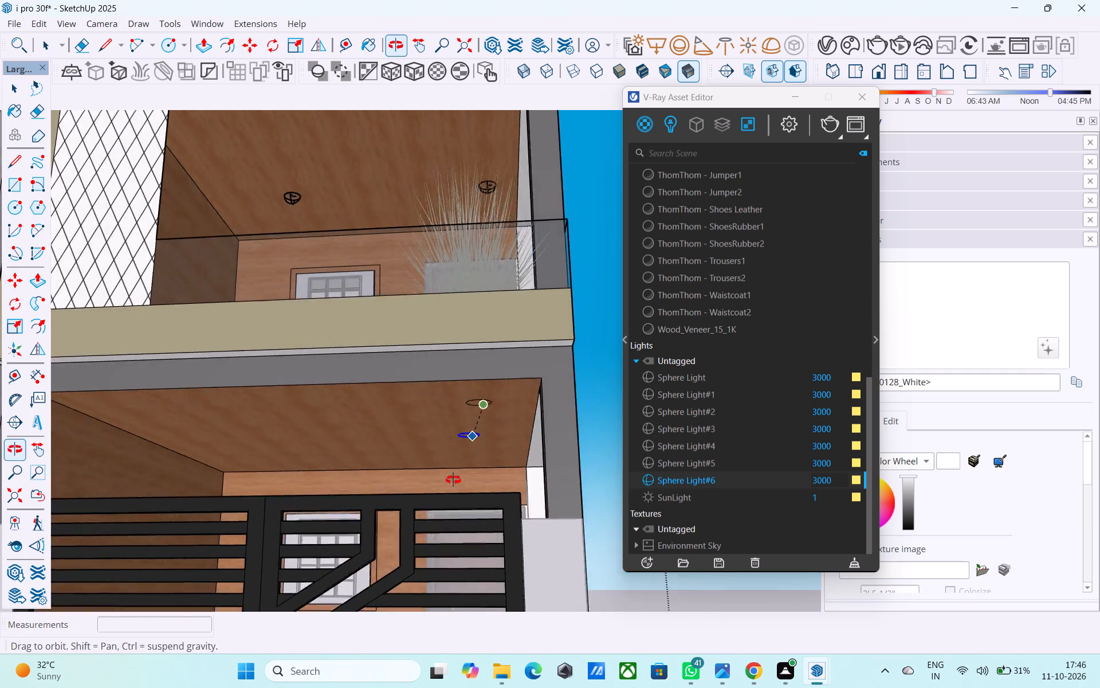
{"action": "middle_click_drag", "start_coordinate": [453, 480], "coordinate": [452, 486]}
{"action": "scroll", "coordinate": [450, 487], "scroll_direction": "up", "scroll_amount": 2}
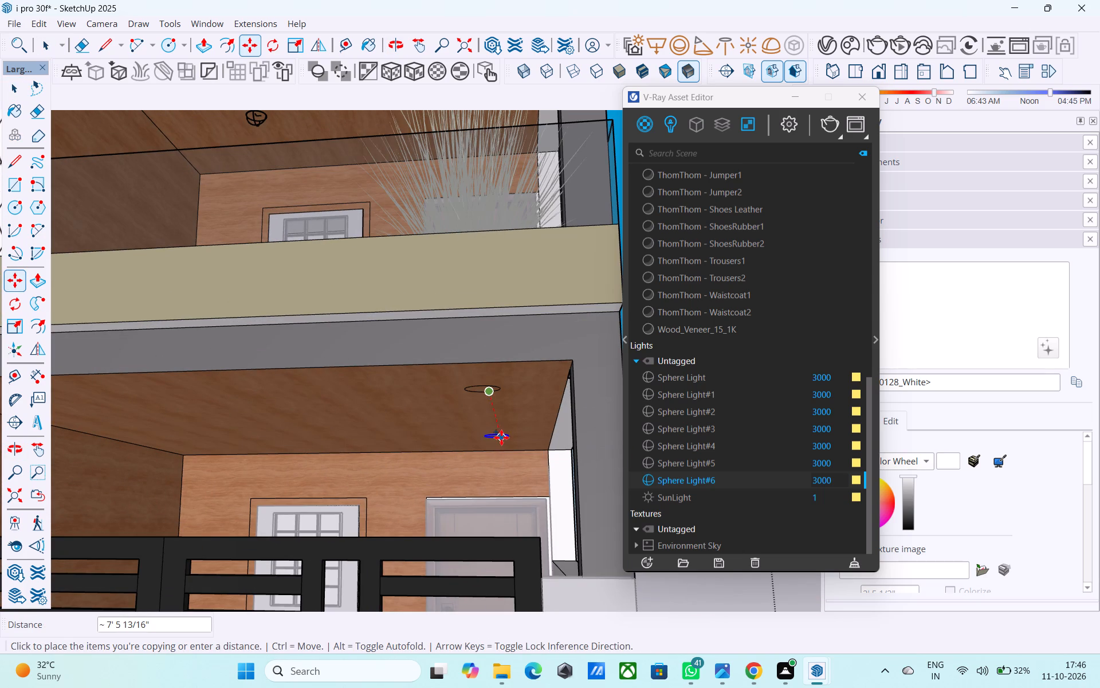
{"action": "middle_click_drag", "start_coordinate": [502, 437], "coordinate": [612, 396]}
{"action": "middle_click_drag", "start_coordinate": [514, 432], "coordinate": [502, 488]}
{"action": "scroll", "coordinate": [501, 485], "scroll_direction": "up", "scroll_amount": 1}
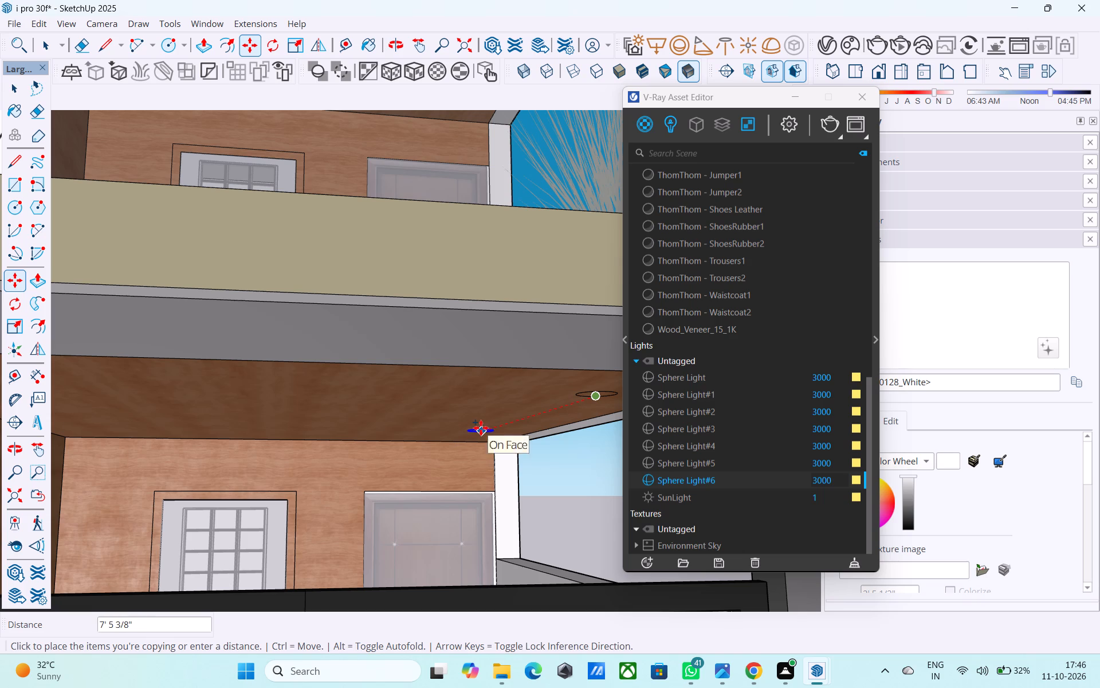
{"action": "middle_click_drag", "start_coordinate": [479, 427], "coordinate": [246, 378]}
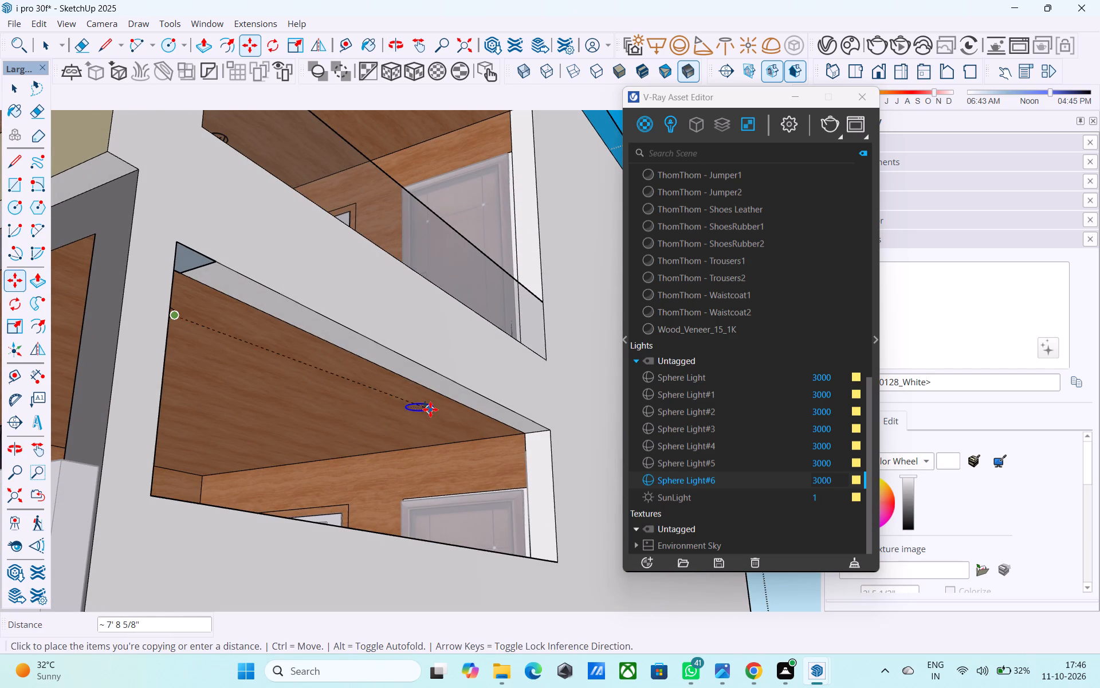
{"action": "left_click", "coordinate": [431, 420]}
Copy the front and back porch ceiling circles together about 8' 4" across the ceiling, away from the front column.
{"action": "middle_click_drag", "start_coordinate": [282, 381], "coordinate": [449, 424]}
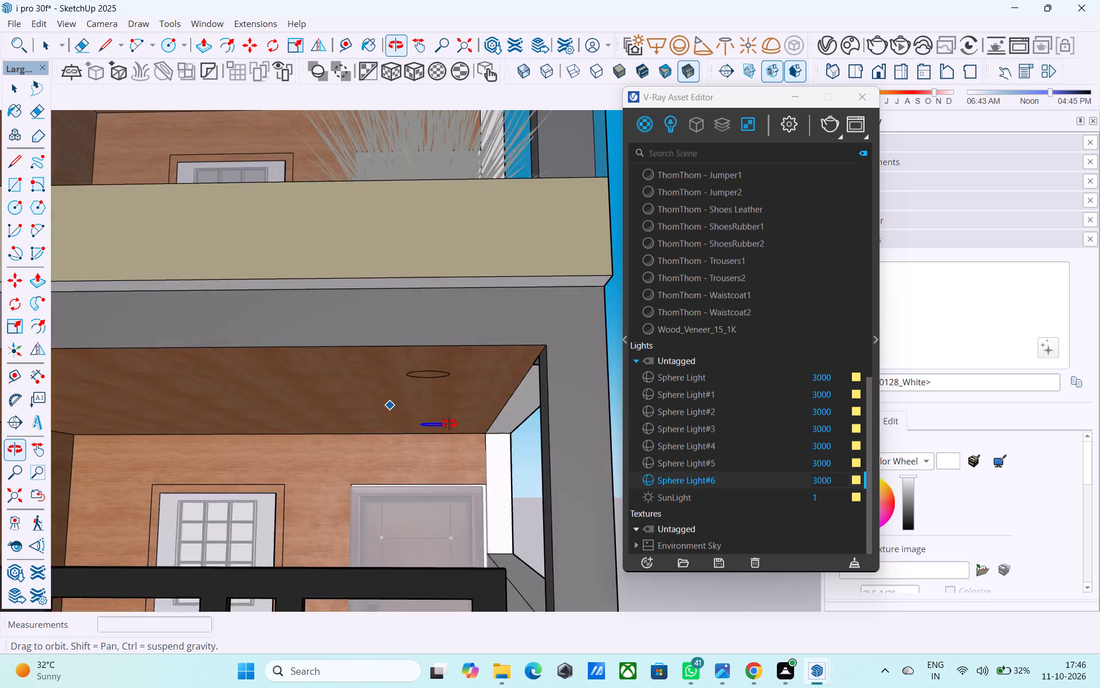
{"action": "middle_click_drag", "start_coordinate": [449, 424], "coordinate": [449, 406]}
{"action": "key", "text": "space"}
{"action": "scroll", "coordinate": [429, 337], "scroll_direction": "up", "scroll_amount": 2}
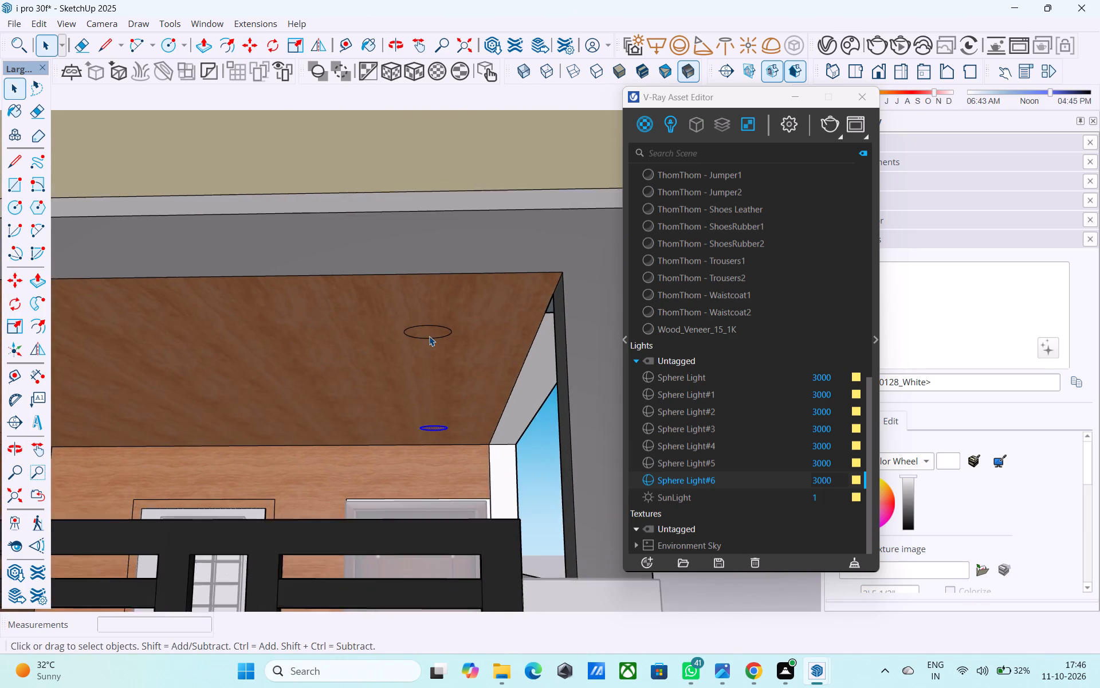
{"action": "left_click", "coordinate": [429, 331], "text": "shift"}
{"action": "key", "text": "m"}
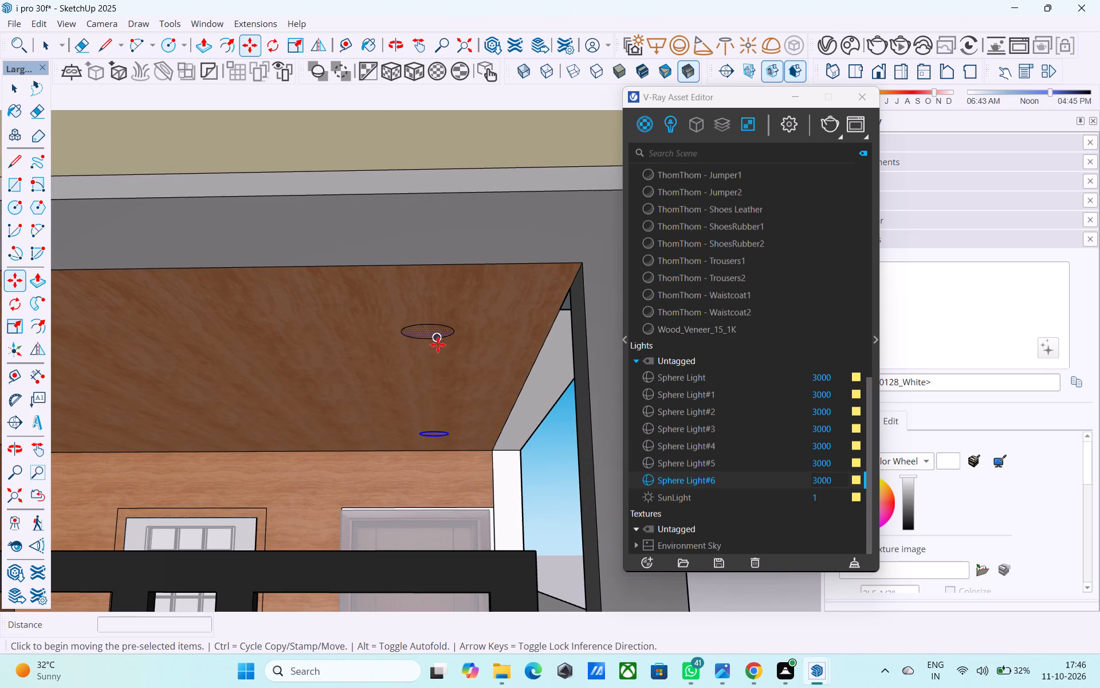
{"action": "left_click", "coordinate": [427, 337]}
{"action": "scroll", "coordinate": [387, 350], "scroll_direction": "down", "scroll_amount": 6}
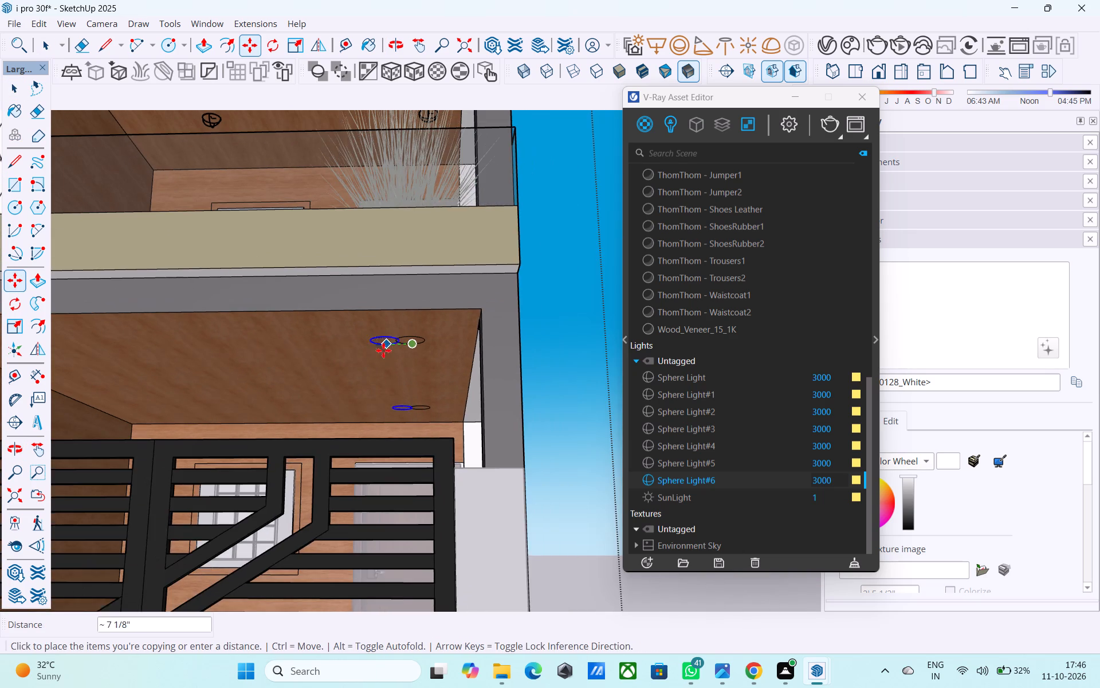
{"action": "scroll", "coordinate": [218, 358], "scroll_direction": "down", "scroll_amount": 3}
{"action": "middle_click_drag", "start_coordinate": [252, 372], "coordinate": [388, 381], "text": "shift"}
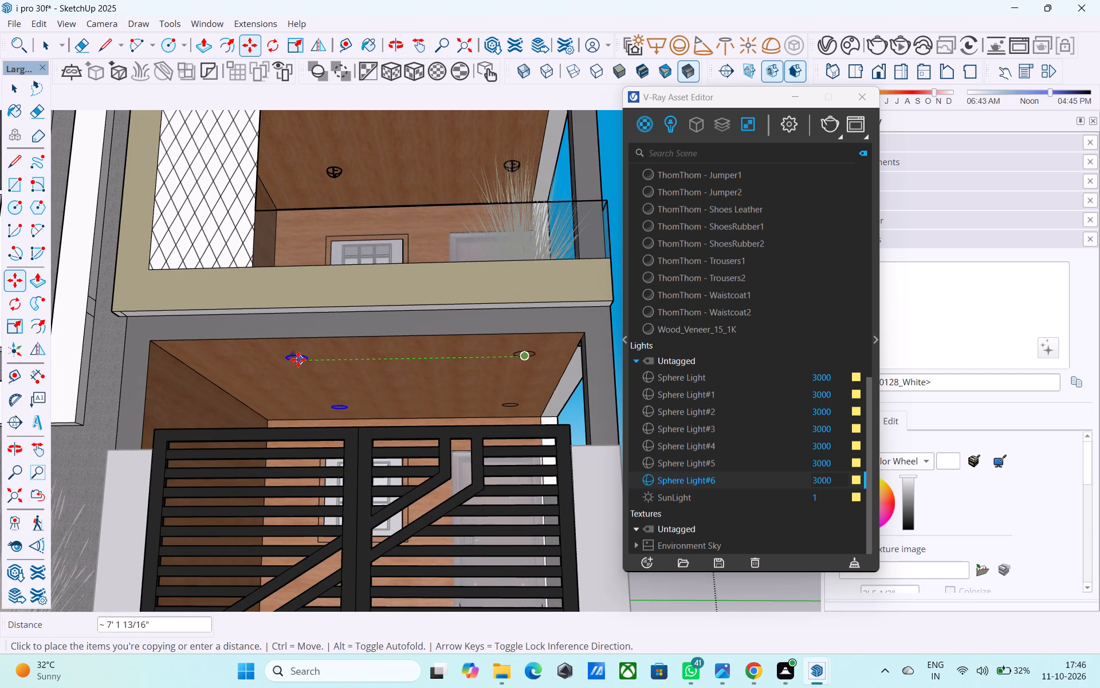
{"action": "left_click", "coordinate": [263, 354]}
{"action": "key", "text": "space"}
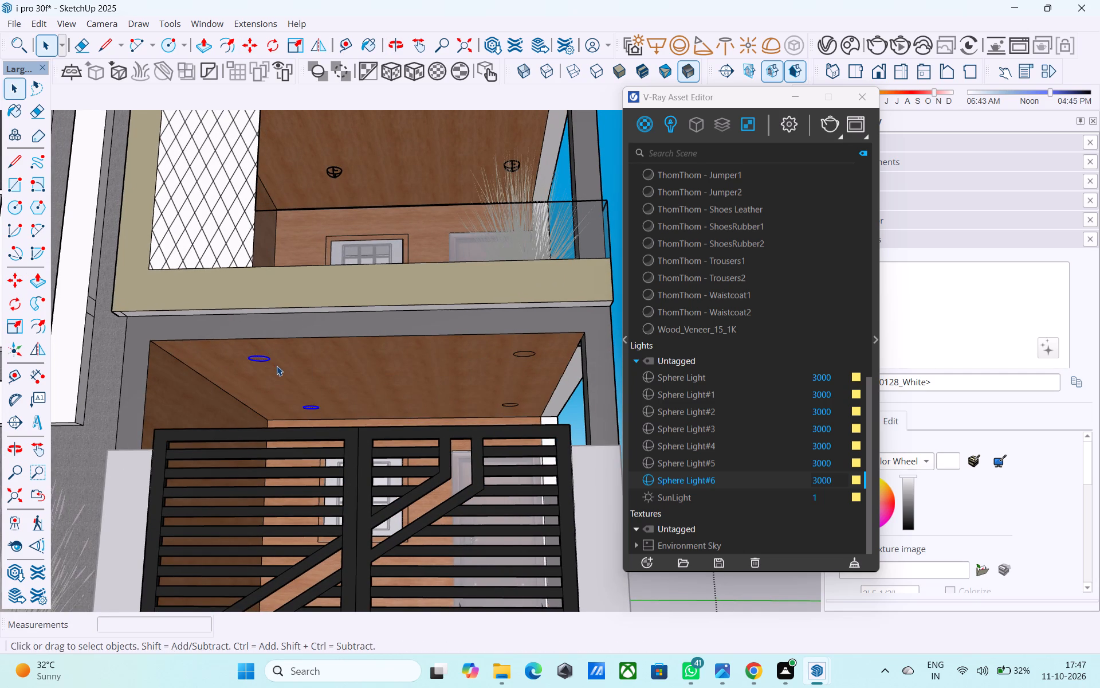
Place a V-Ray sphere light on the front porch ceiling circle farthest from the front column, sized to fit inside it.
{"action": "middle_click_drag", "start_coordinate": [277, 366], "coordinate": [378, 342]}
{"action": "middle_click_drag", "start_coordinate": [409, 366], "coordinate": [345, 415]}
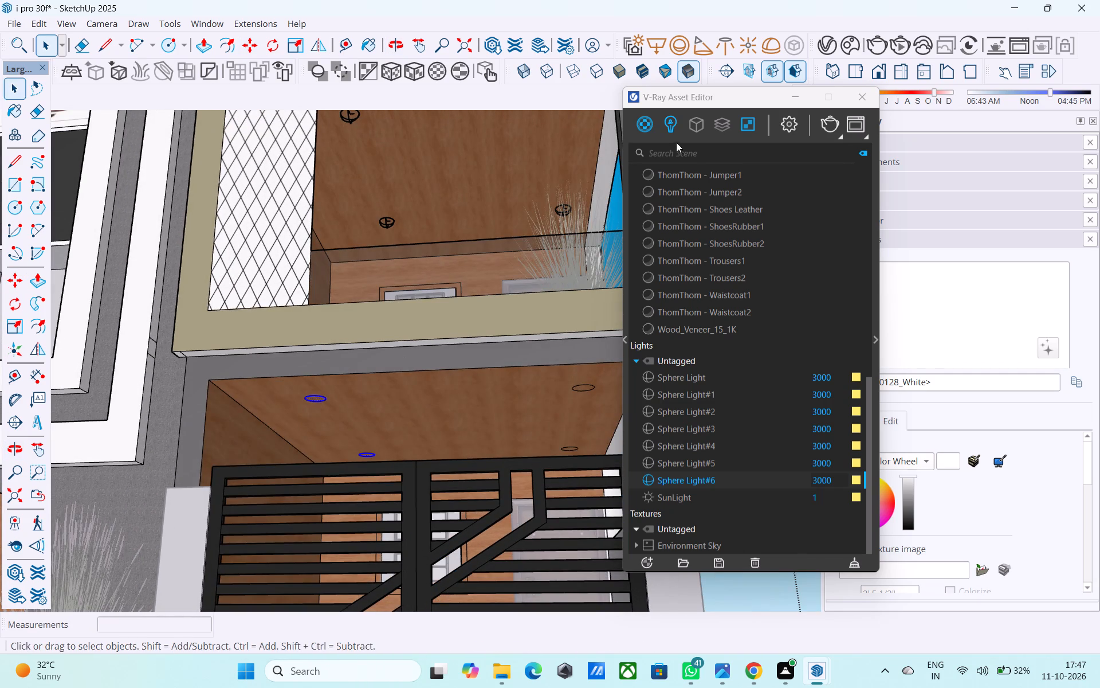
{"action": "left_click", "coordinate": [680, 46]}
{"action": "middle_click_drag", "start_coordinate": [314, 390], "coordinate": [343, 373]}
{"action": "scroll", "coordinate": [339, 399], "scroll_direction": "up", "scroll_amount": 4}
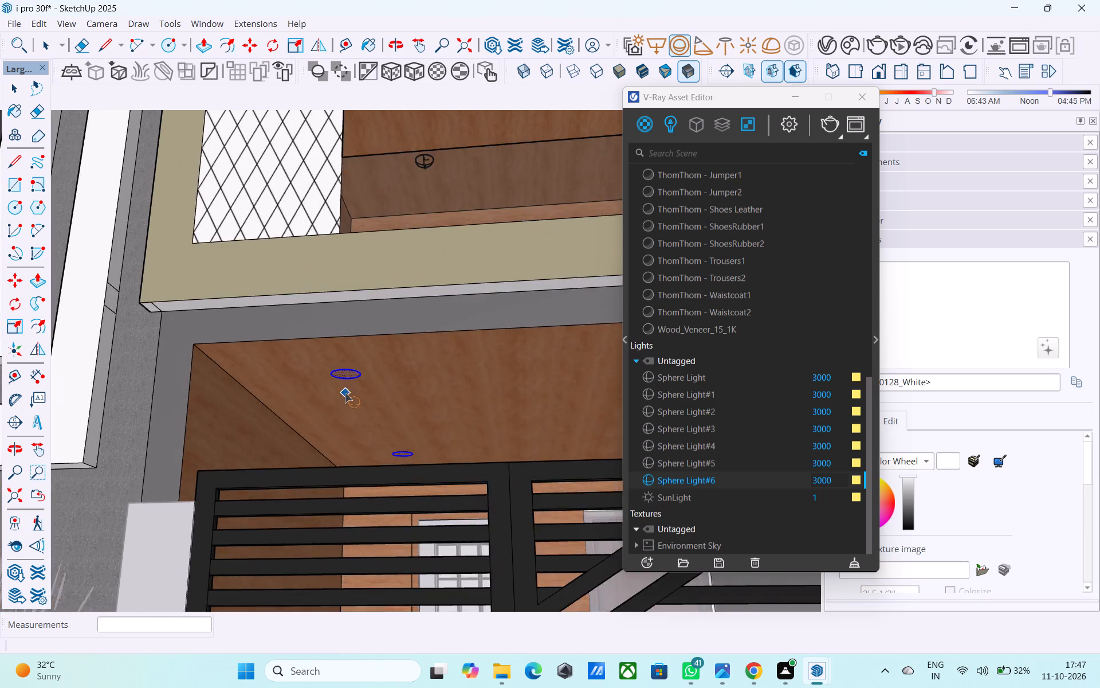
{"action": "scroll", "coordinate": [345, 393], "scroll_direction": "up", "scroll_amount": 8}
{"action": "middle_click_drag", "start_coordinate": [391, 445], "coordinate": [409, 409]}
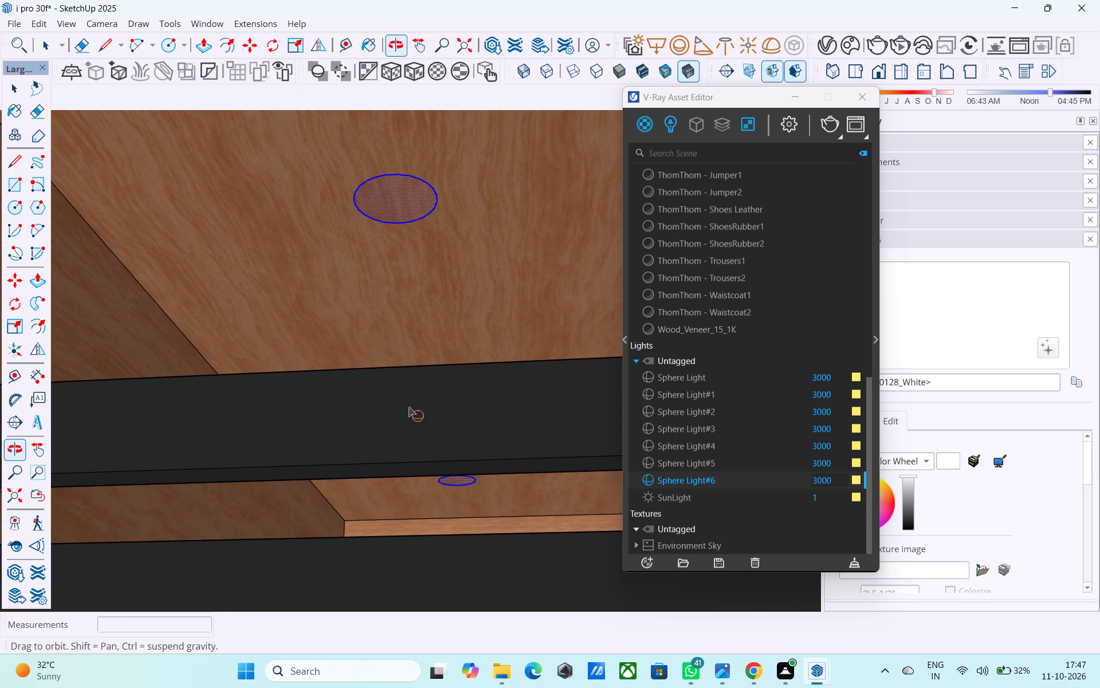
{"action": "left_click", "coordinate": [394, 201]}
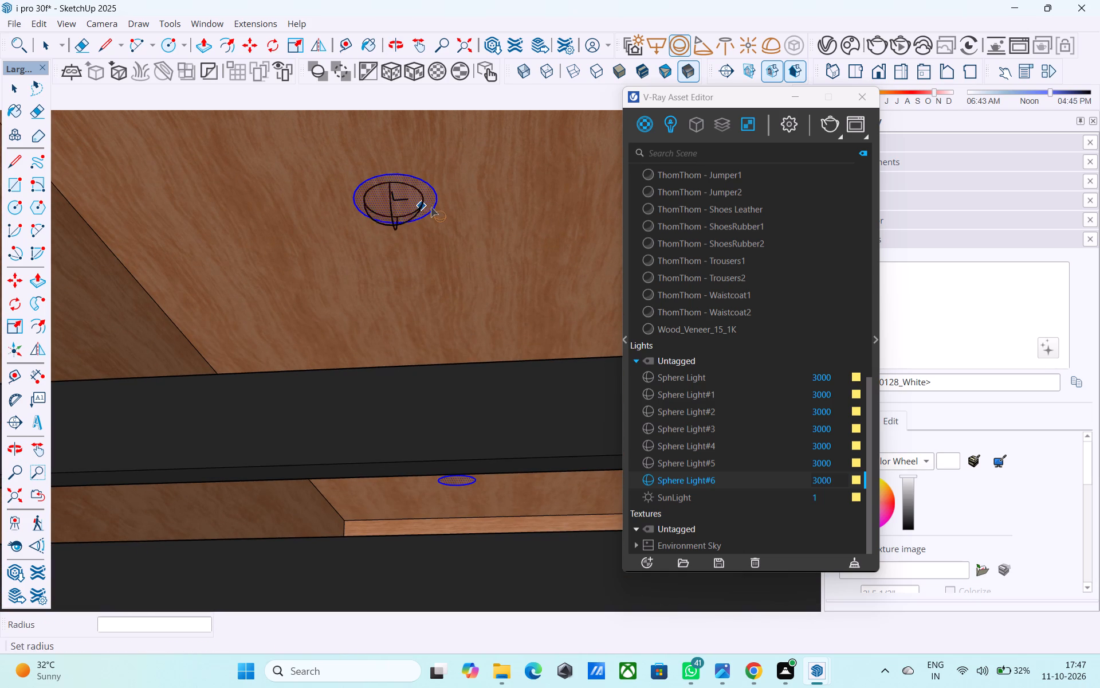
{"action": "left_click", "coordinate": [434, 209]}
Place a small sphere light at the centre of the front porch ceiling circle near the front column.
{"action": "scroll", "coordinate": [401, 347], "scroll_direction": "down", "scroll_amount": 5}
{"action": "middle_click_drag", "start_coordinate": [421, 408], "coordinate": [400, 458]}
{"action": "scroll", "coordinate": [339, 412], "scroll_direction": "down", "scroll_amount": 3}
{"action": "scroll", "coordinate": [335, 412], "scroll_direction": "up", "scroll_amount": 1}
{"action": "scroll", "coordinate": [334, 412], "scroll_direction": "down", "scroll_amount": 6}
{"action": "scroll", "coordinate": [257, 371], "scroll_direction": "up", "scroll_amount": 1}
{"action": "scroll", "coordinate": [254, 367], "scroll_direction": "down", "scroll_amount": 2}
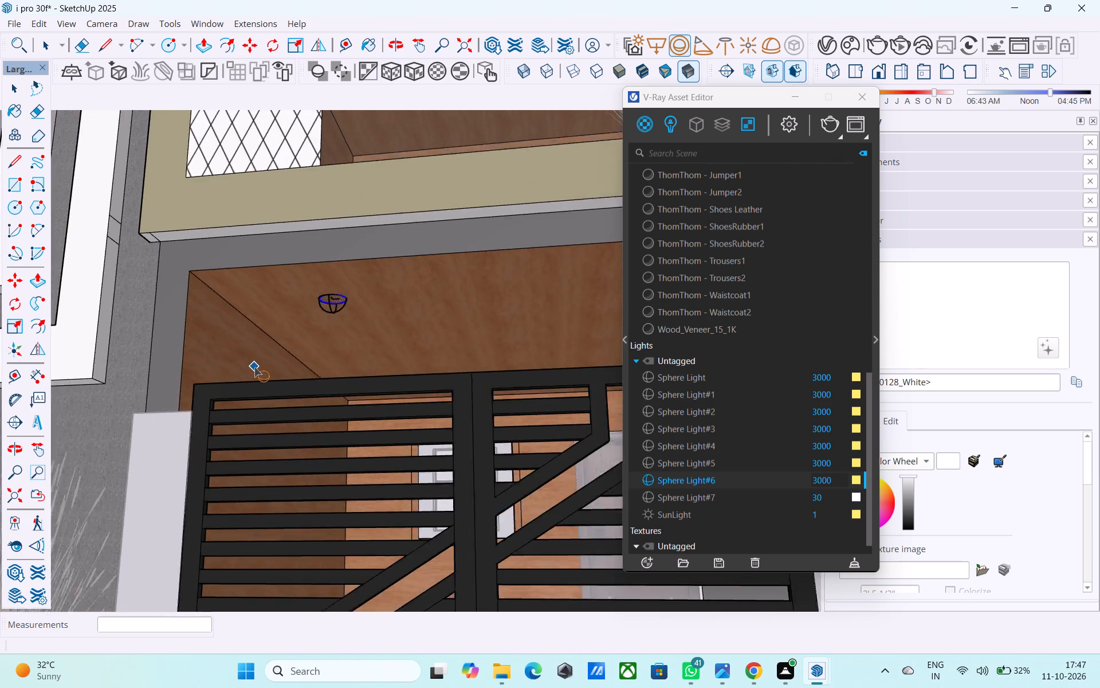
{"action": "scroll", "coordinate": [254, 367], "scroll_direction": "down", "scroll_amount": 8}
{"action": "middle_click", "coordinate": [478, 346]}
{"action": "scroll", "coordinate": [478, 349], "scroll_direction": "up", "scroll_amount": 12}
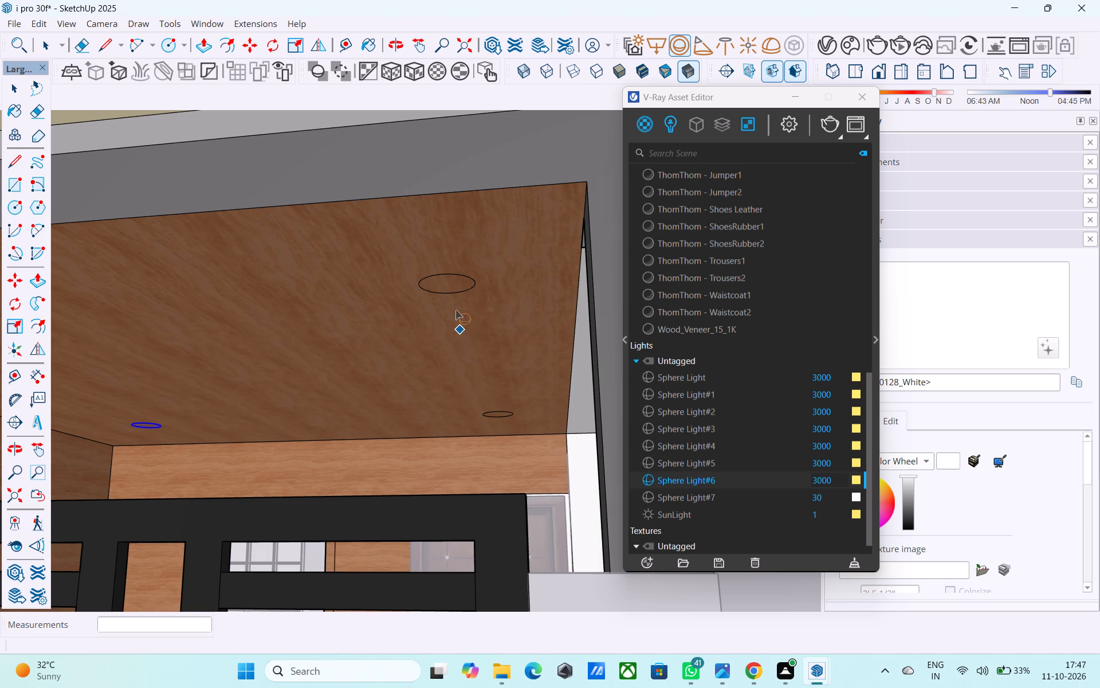
{"action": "middle_click", "coordinate": [449, 288]}
{"action": "scroll", "coordinate": [449, 286], "scroll_direction": "up", "scroll_amount": 5}
{"action": "left_click", "coordinate": [448, 291]}
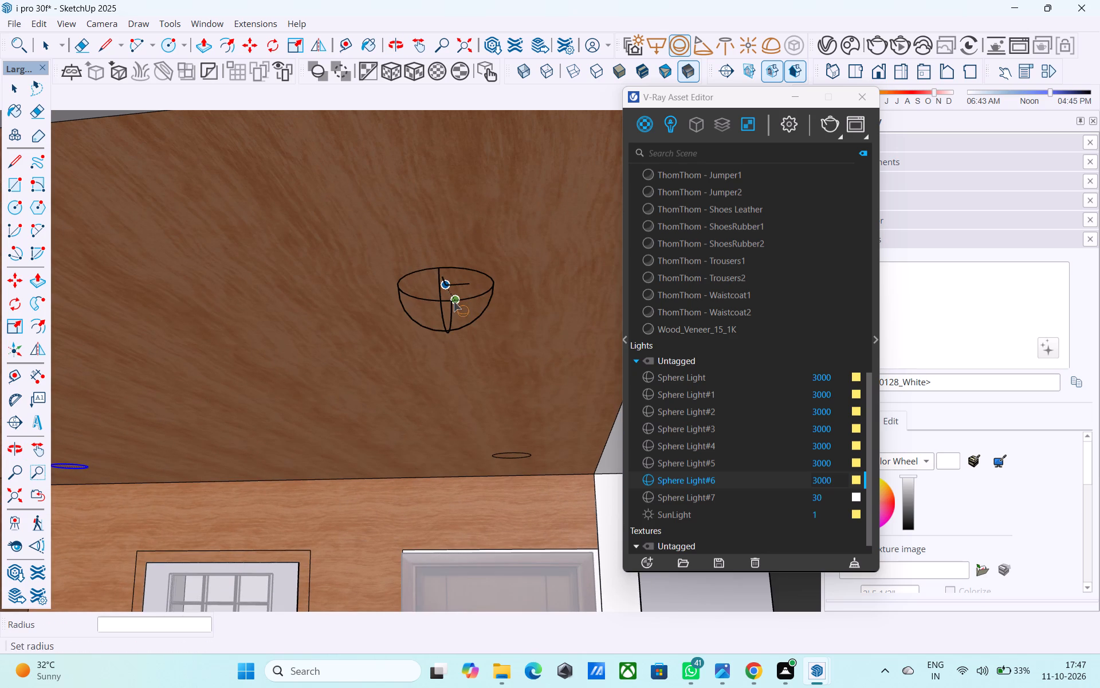
{"action": "left_click", "coordinate": [454, 302]}
Place a sphere light on the back porch ceiling circle on the column side, above the door.
{"action": "scroll", "coordinate": [332, 359], "scroll_direction": "down", "scroll_amount": 9}
{"action": "middle_click_drag", "start_coordinate": [421, 420], "coordinate": [266, 454]}
{"action": "scroll", "coordinate": [111, 402], "scroll_direction": "down", "scroll_amount": 5}
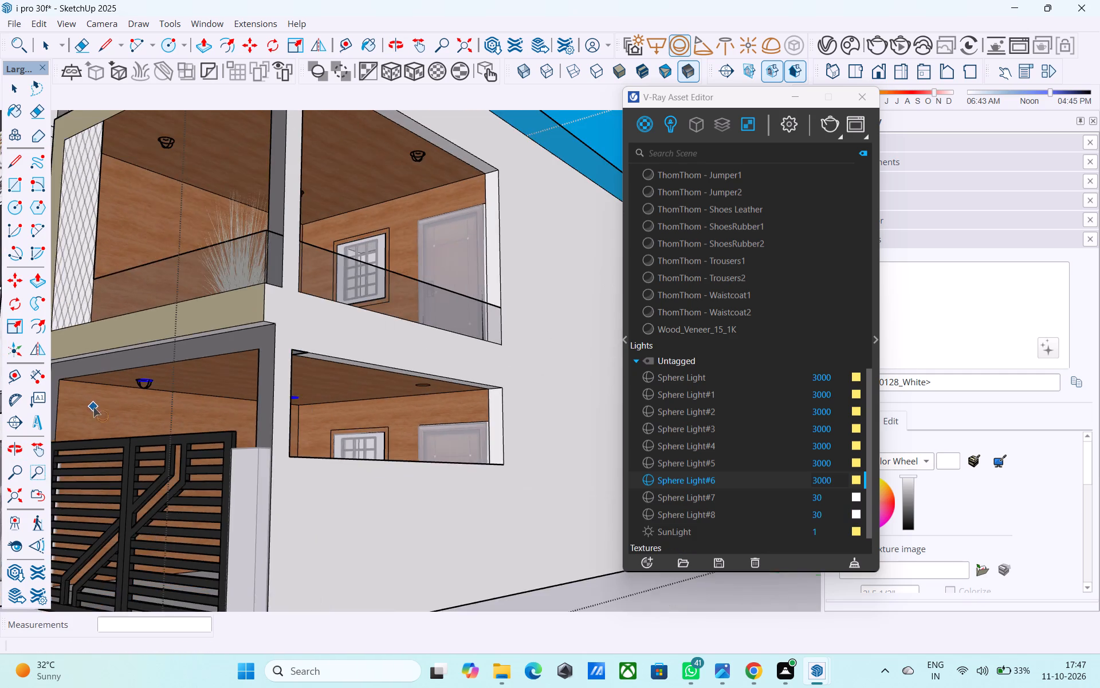
{"action": "scroll", "coordinate": [344, 390], "scroll_direction": "up", "scroll_amount": 14}
{"action": "middle_click_drag", "start_coordinate": [430, 397], "coordinate": [427, 358]}
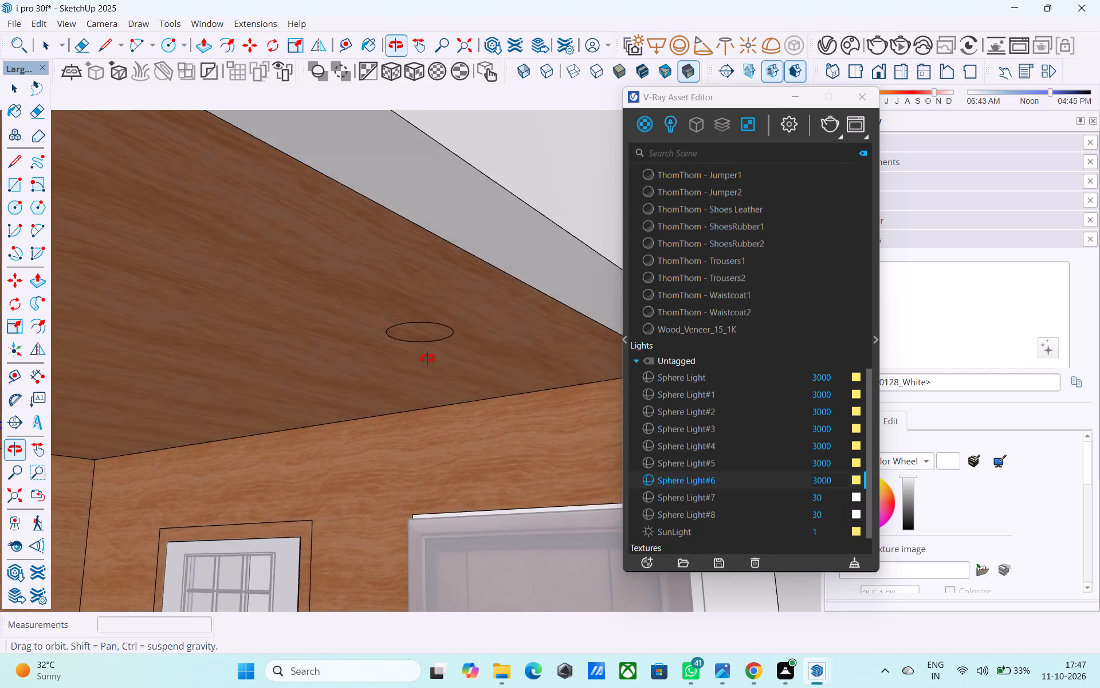
{"action": "middle_click_drag", "start_coordinate": [427, 358], "coordinate": [429, 351]}
{"action": "left_click", "coordinate": [426, 316]}
{"action": "left_click", "coordinate": [444, 322]}
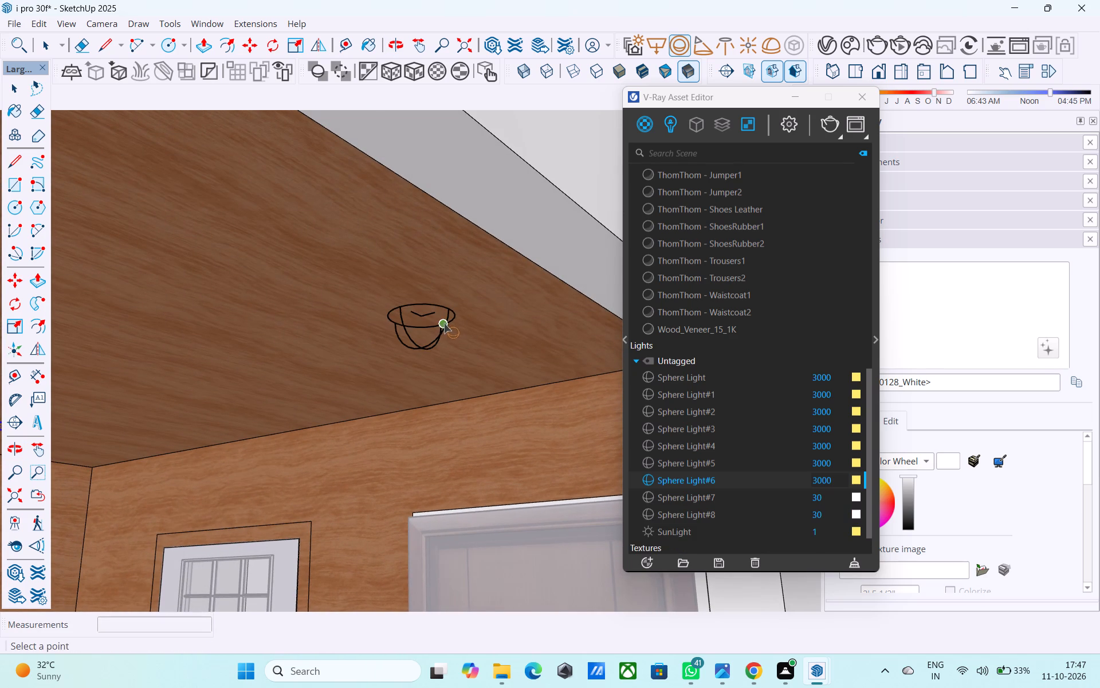
Place a sphere light at the centre of the remaining back circle, near the porch's inner corner.
{"action": "scroll", "coordinate": [379, 429], "scroll_direction": "down", "scroll_amount": 9}
{"action": "scroll", "coordinate": [285, 439], "scroll_direction": "up", "scroll_amount": 10}
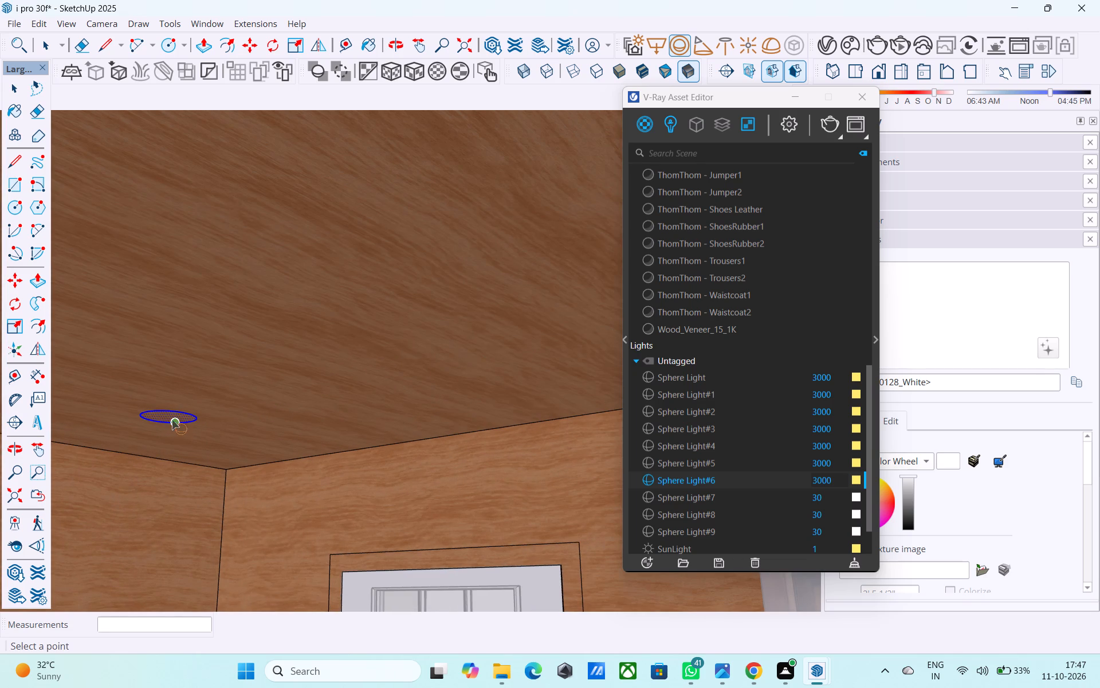
{"action": "middle_click_drag", "start_coordinate": [170, 419], "coordinate": [324, 393]}
{"action": "left_click", "coordinate": [184, 377]}
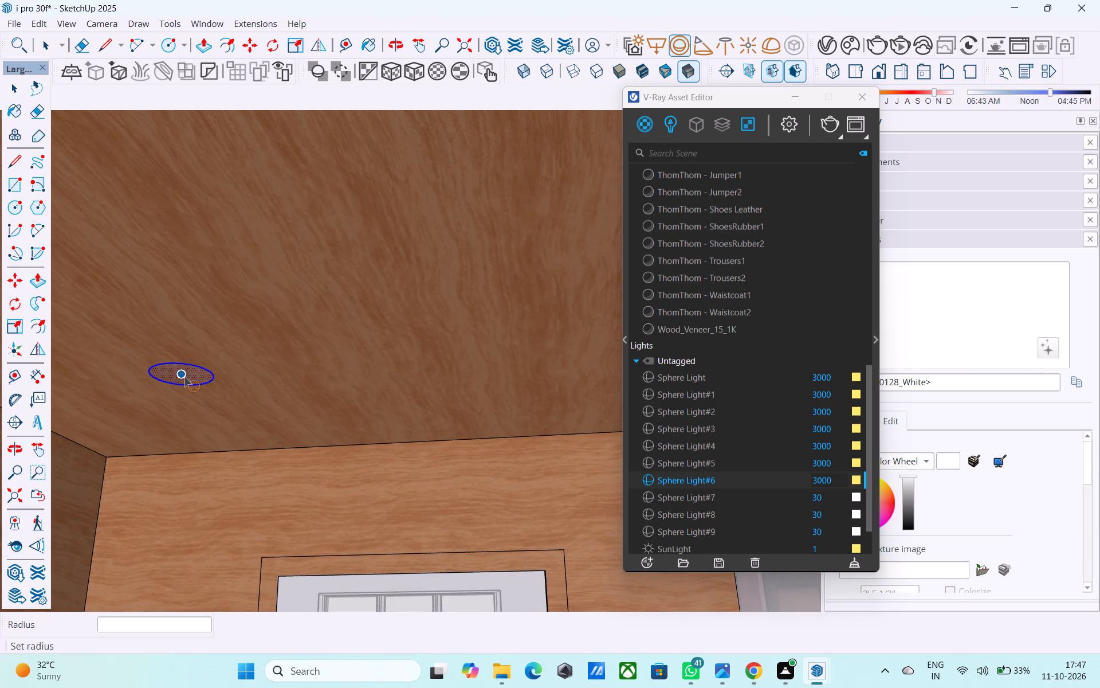
{"action": "left_click", "coordinate": [209, 375]}
{"action": "scroll", "coordinate": [319, 432], "scroll_direction": "down", "scroll_amount": 20}
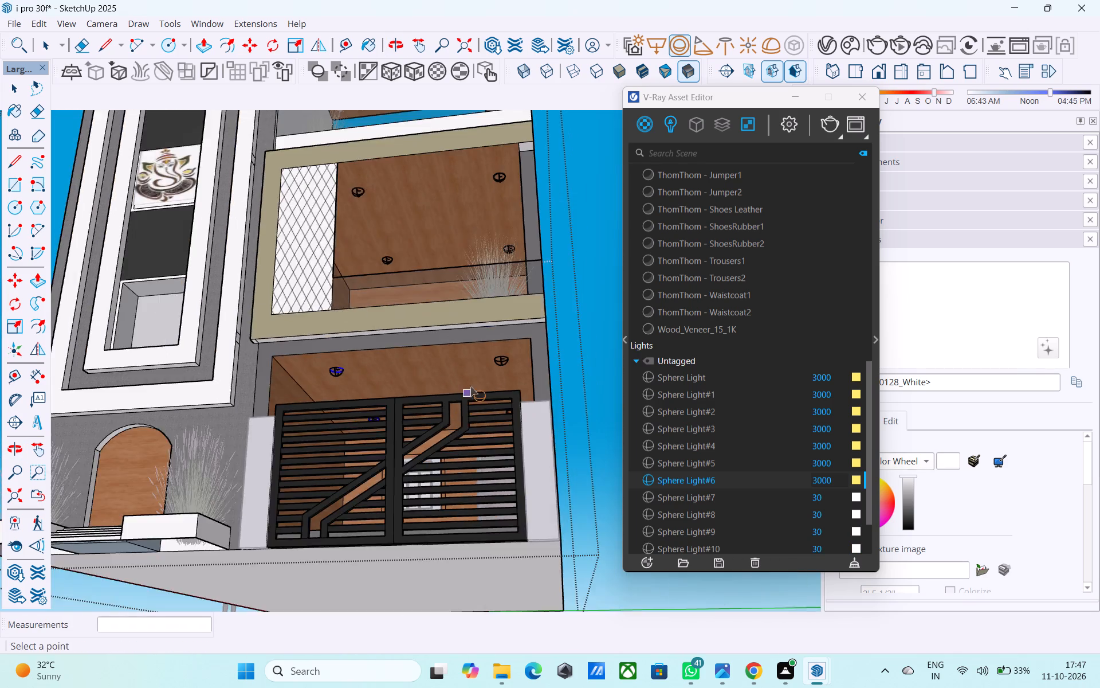
{"action": "scroll", "coordinate": [470, 386], "scroll_direction": "down", "scroll_amount": 4}
{"action": "scroll", "coordinate": [806, 464], "scroll_direction": "down", "scroll_amount": 3}
{"action": "key", "text": "space"}
Set the intensity of Sphere Light#7, #8, #9 and #10 to 3000.
{"action": "left_click", "coordinate": [828, 427]}
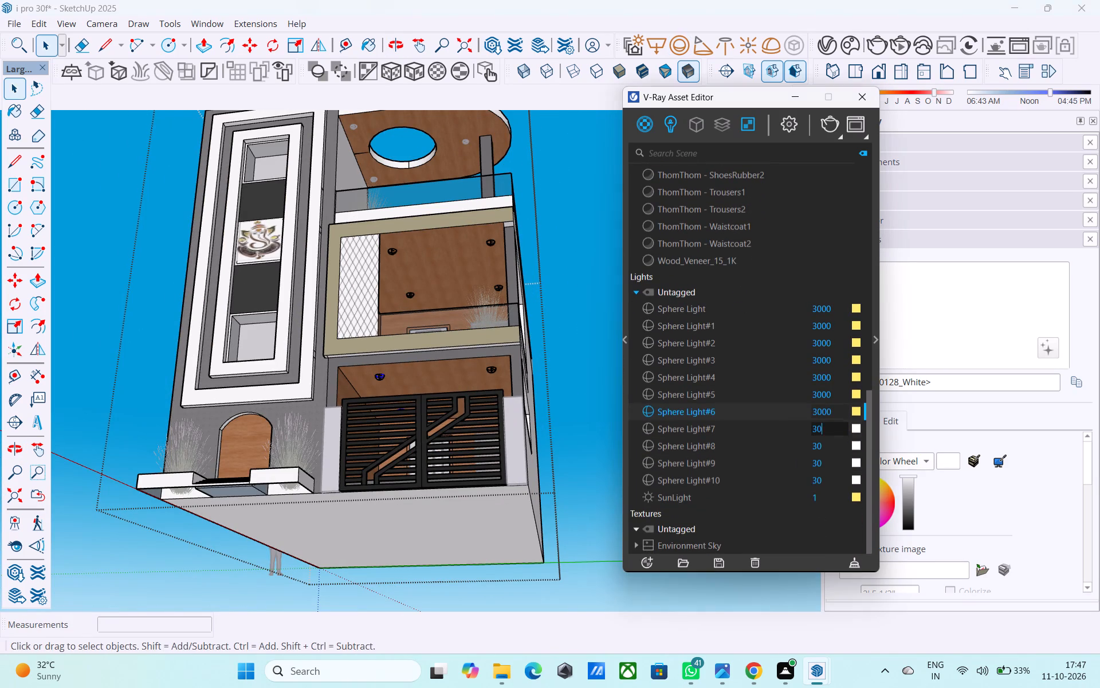
{"action": "type", "text": "00"}
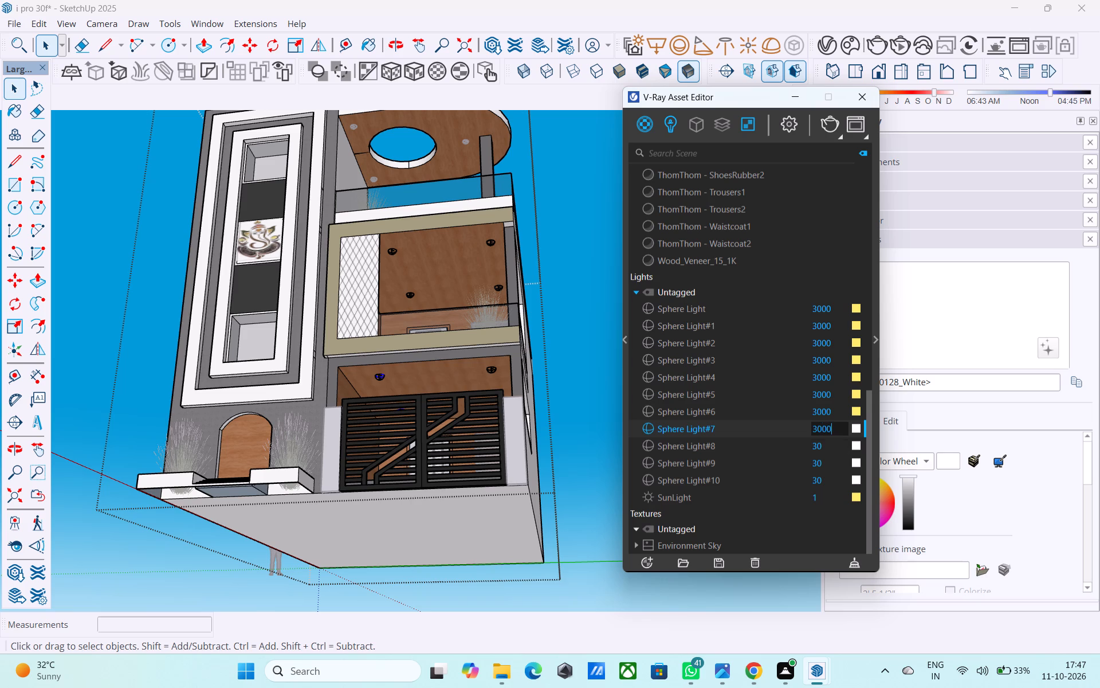
{"action": "left_click", "coordinate": [832, 442]}
{"action": "type", "text": "00"}
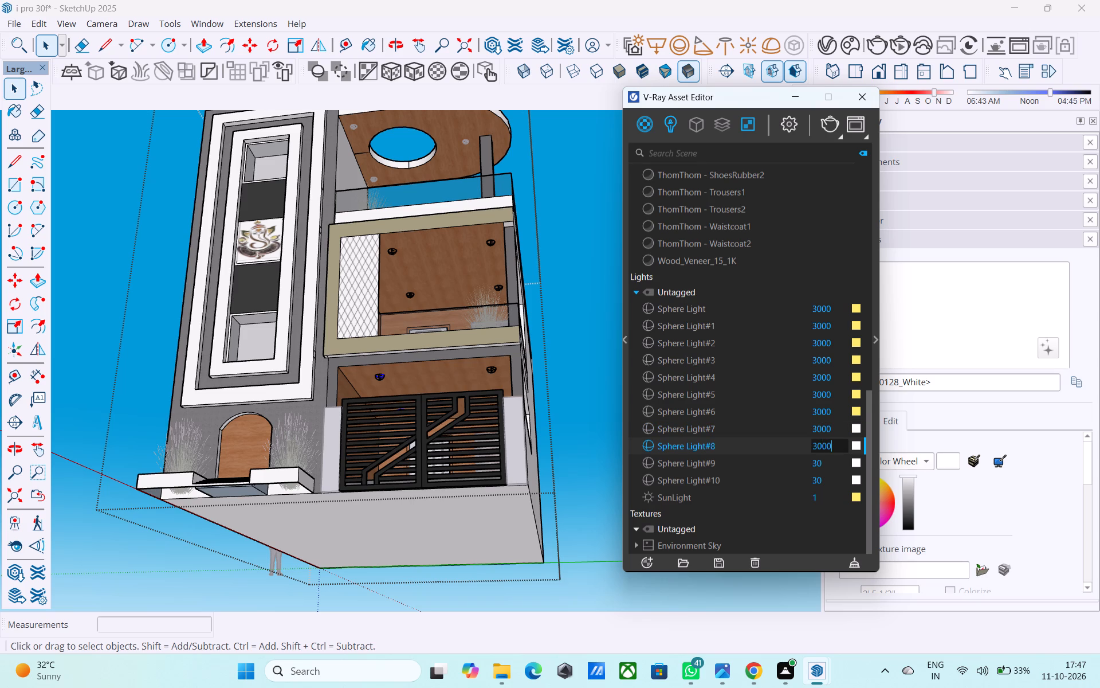
{"action": "left_click", "coordinate": [830, 463]}
{"action": "type", "text": "00"}
{"action": "left_click", "coordinate": [836, 486]}
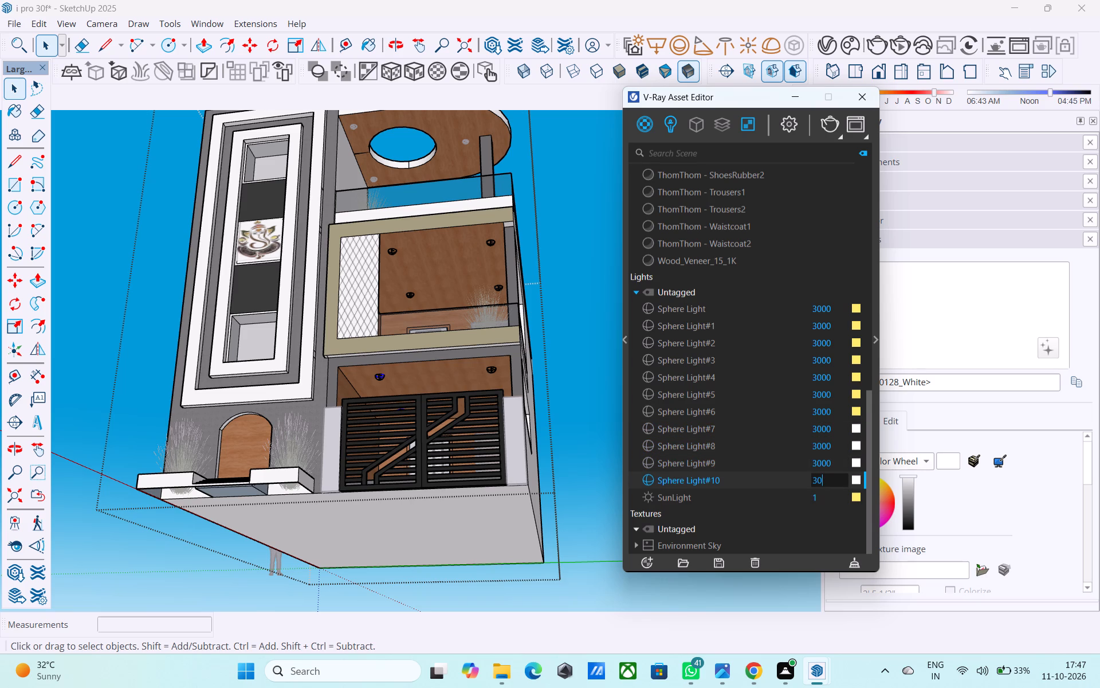
{"action": "type", "text": "00"}
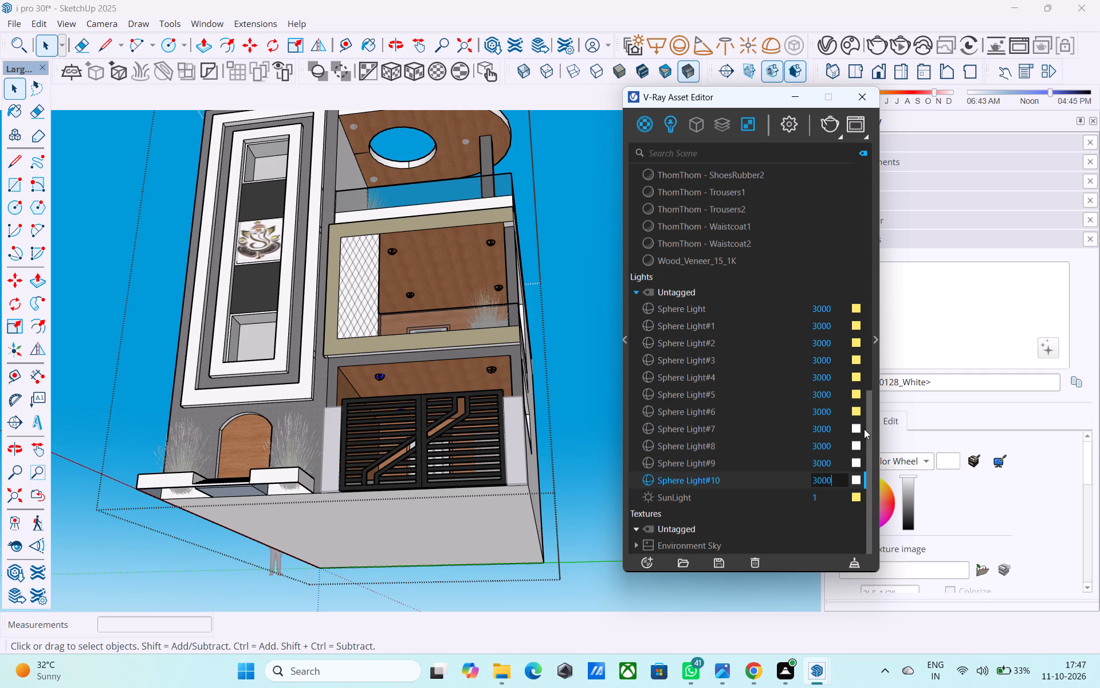
Set the colour of Sphere Light#7, #8, #9 and #10 to the same warm yellow swatch as the other sphere lights (RGB 1, 0.926, 0.421).
{"action": "left_click", "coordinate": [857, 430]}
{"action": "left_click", "coordinate": [338, 430]}
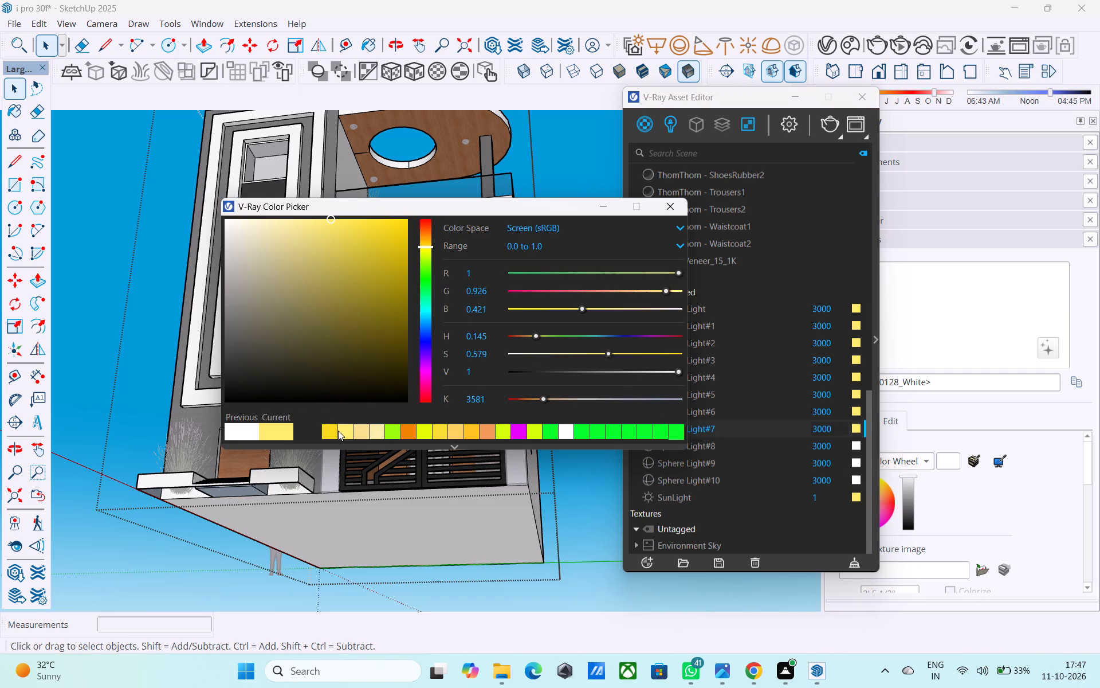
{"action": "left_click", "coordinate": [857, 443]}
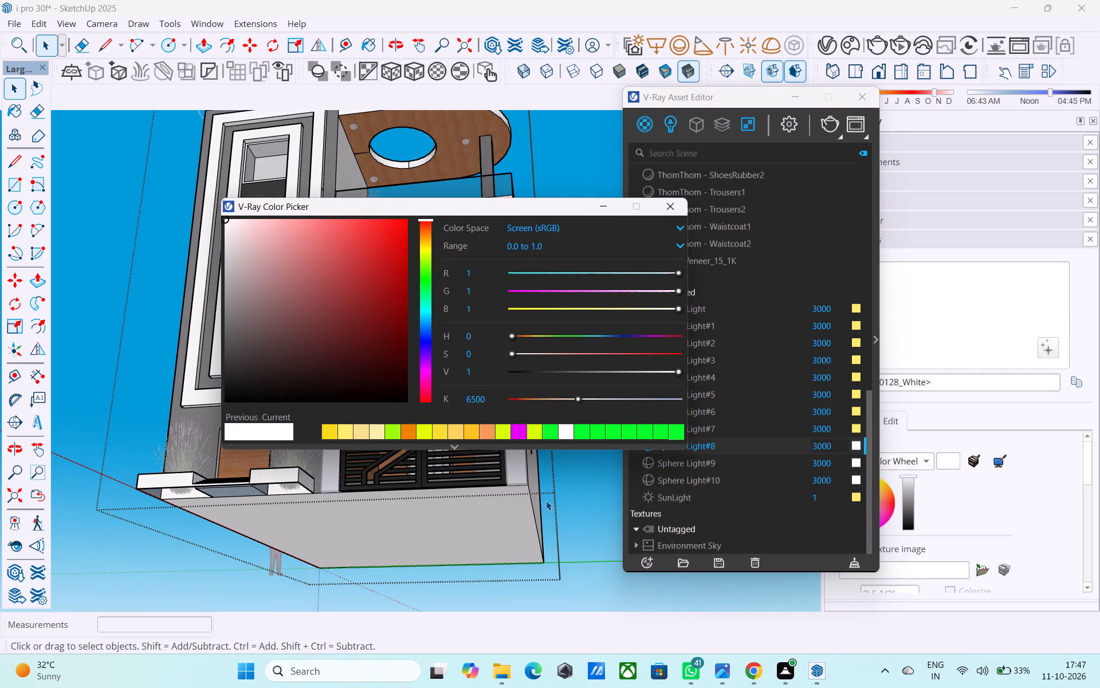
{"action": "left_click", "coordinate": [351, 431]}
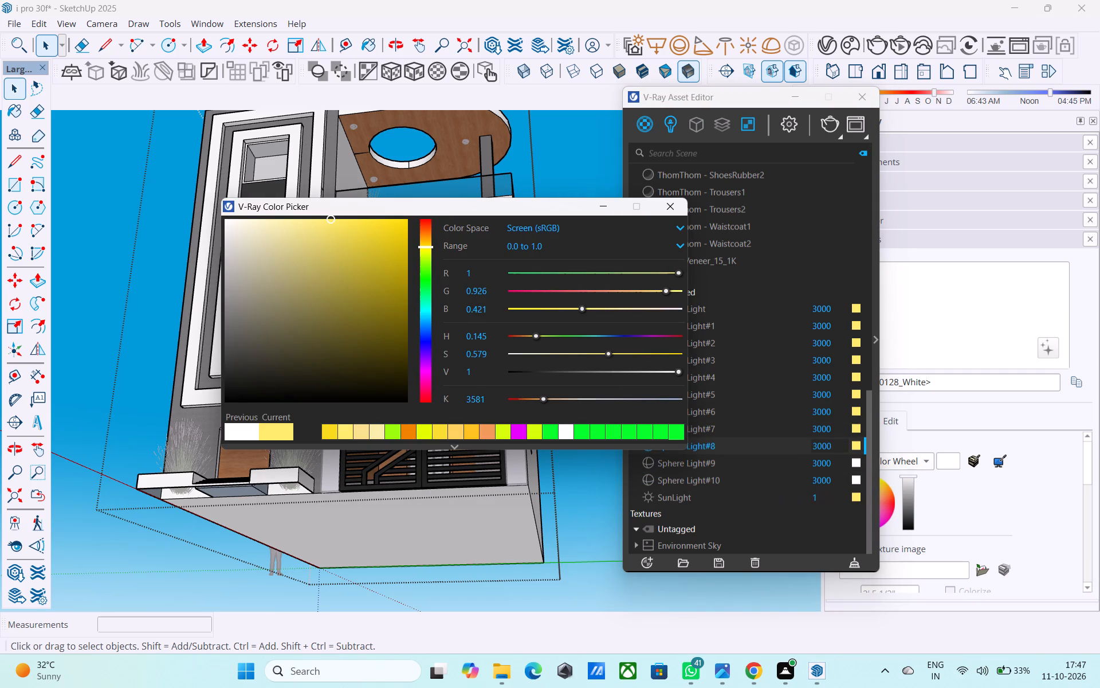
{"action": "left_click", "coordinate": [854, 463]}
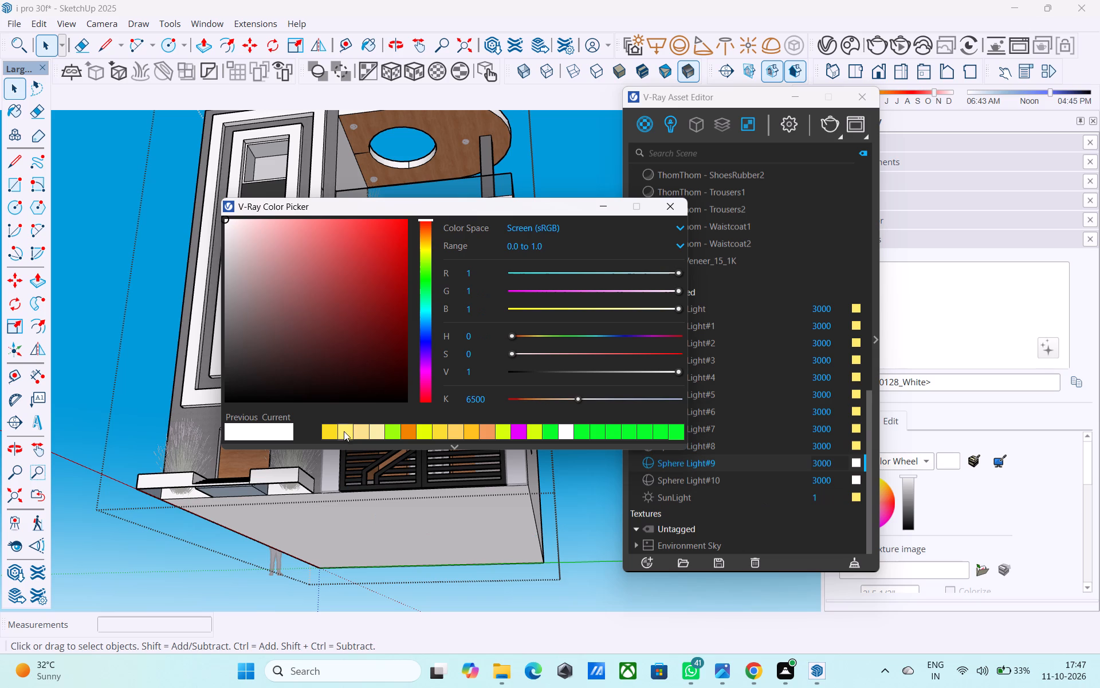
{"action": "left_click", "coordinate": [344, 431]}
{"action": "left_click", "coordinate": [858, 480]}
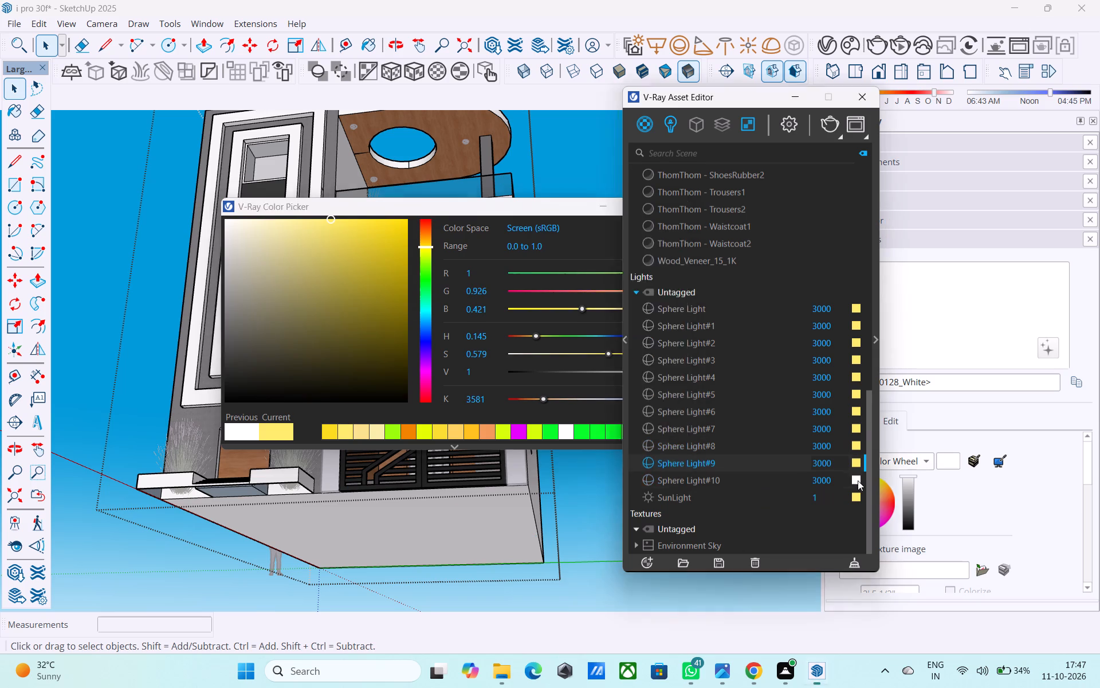
{"action": "left_click", "coordinate": [350, 429]}
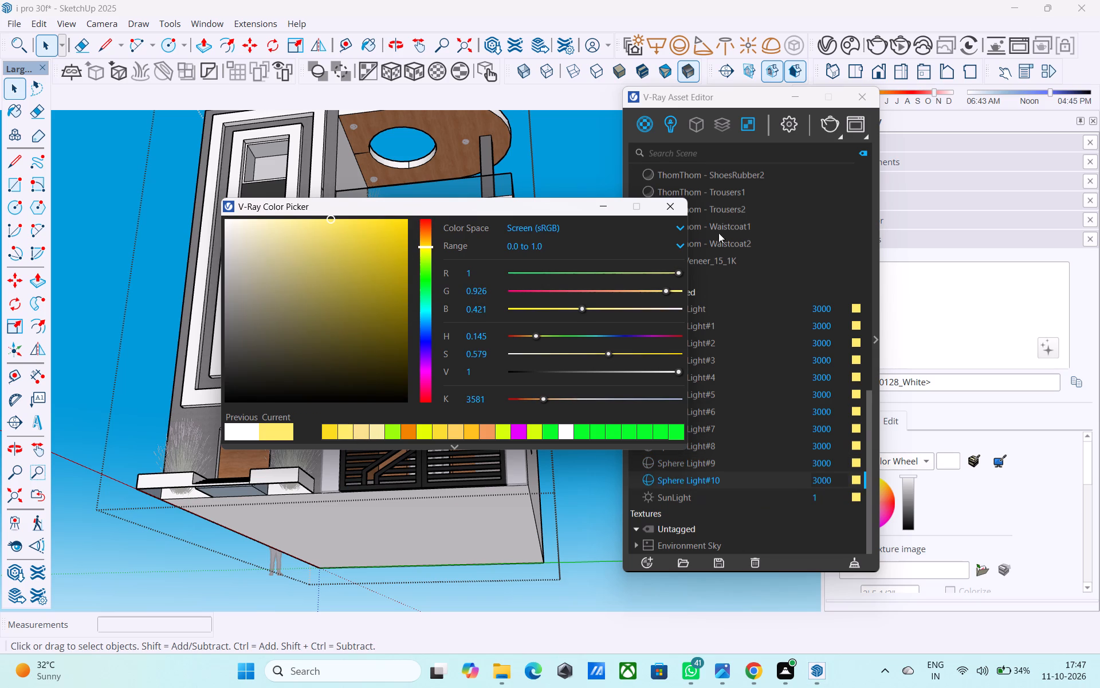
{"action": "left_click", "coordinate": [678, 199]}
Render the whole house in V-Ray from a low front-corner view and examine the lit canopy, balcony and porch ceilings.
{"action": "middle_click_drag", "start_coordinate": [301, 321], "coordinate": [271, 406]}
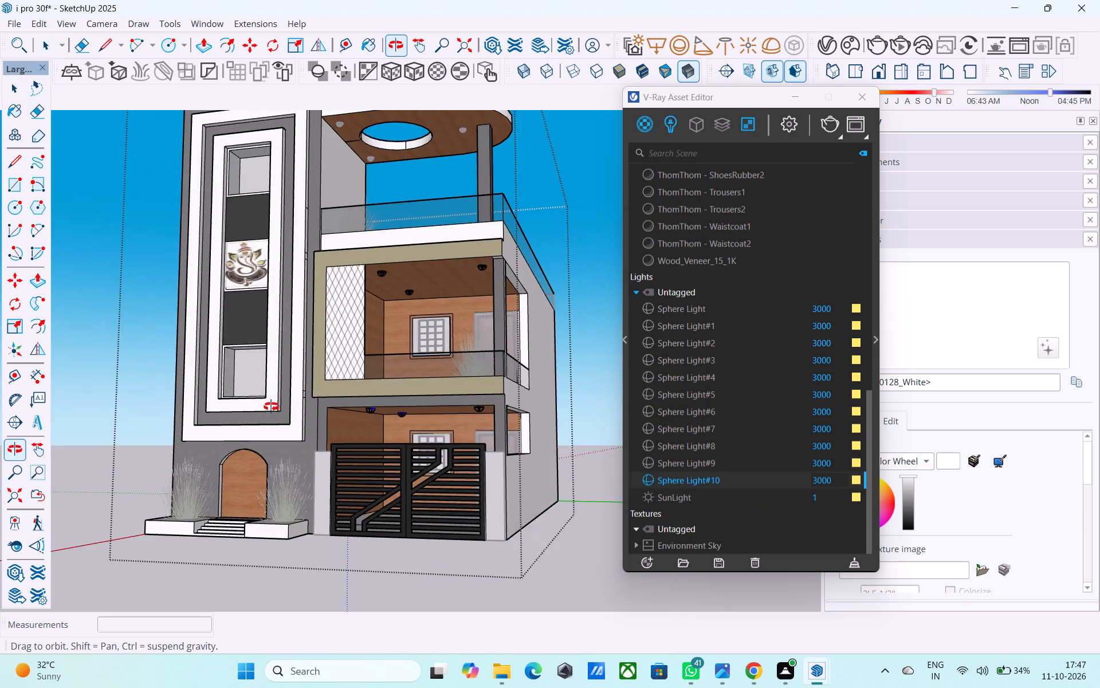
{"action": "middle_click_drag", "start_coordinate": [271, 406], "coordinate": [225, 399]}
{"action": "middle_click_drag", "start_coordinate": [277, 432], "coordinate": [321, 463]}
{"action": "scroll", "coordinate": [321, 463], "scroll_direction": "down", "scroll_amount": 3}
{"action": "middle_click_drag", "start_coordinate": [301, 437], "coordinate": [288, 428]}
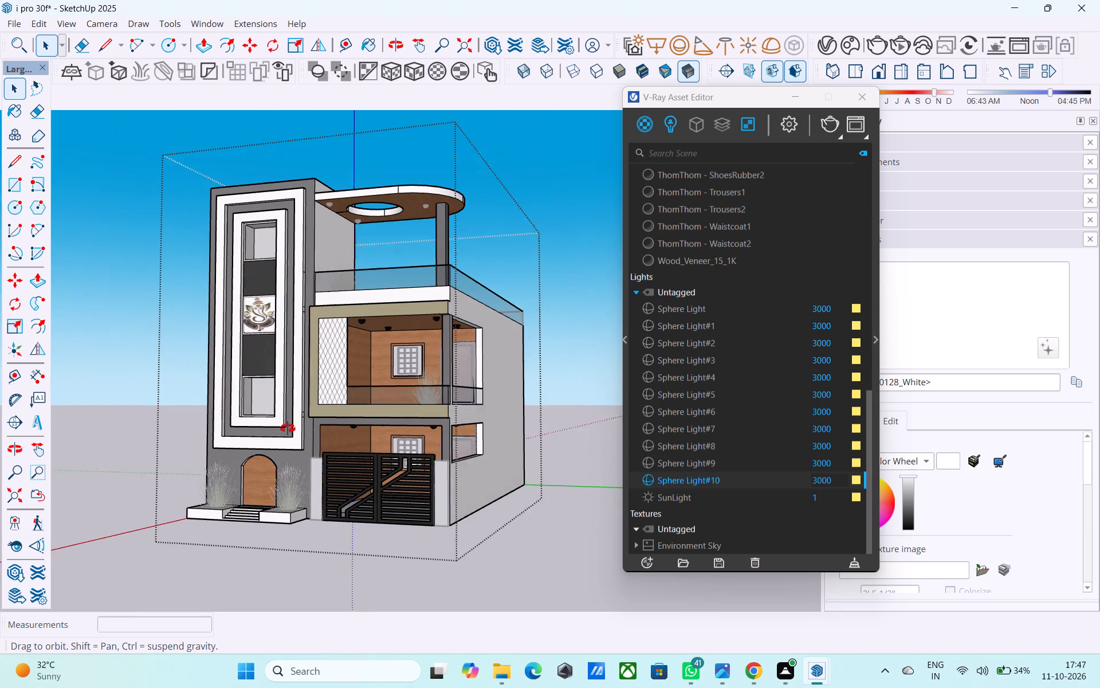
{"action": "middle_click_drag", "start_coordinate": [288, 428], "coordinate": [289, 431]}
{"action": "left_click", "coordinate": [567, 400]}
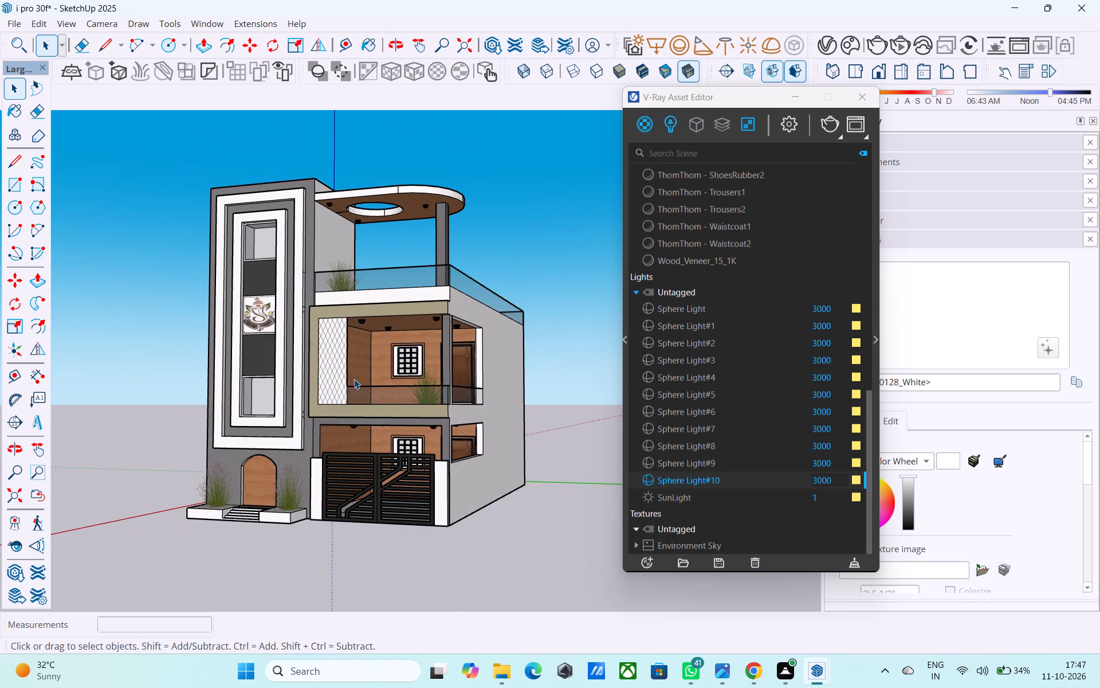
{"action": "middle_click_drag", "start_coordinate": [205, 381], "coordinate": [230, 361]}
{"action": "scroll", "coordinate": [142, 358], "scroll_direction": "up", "scroll_amount": 1}
{"action": "middle_click_drag", "start_coordinate": [142, 358], "coordinate": [136, 361]}
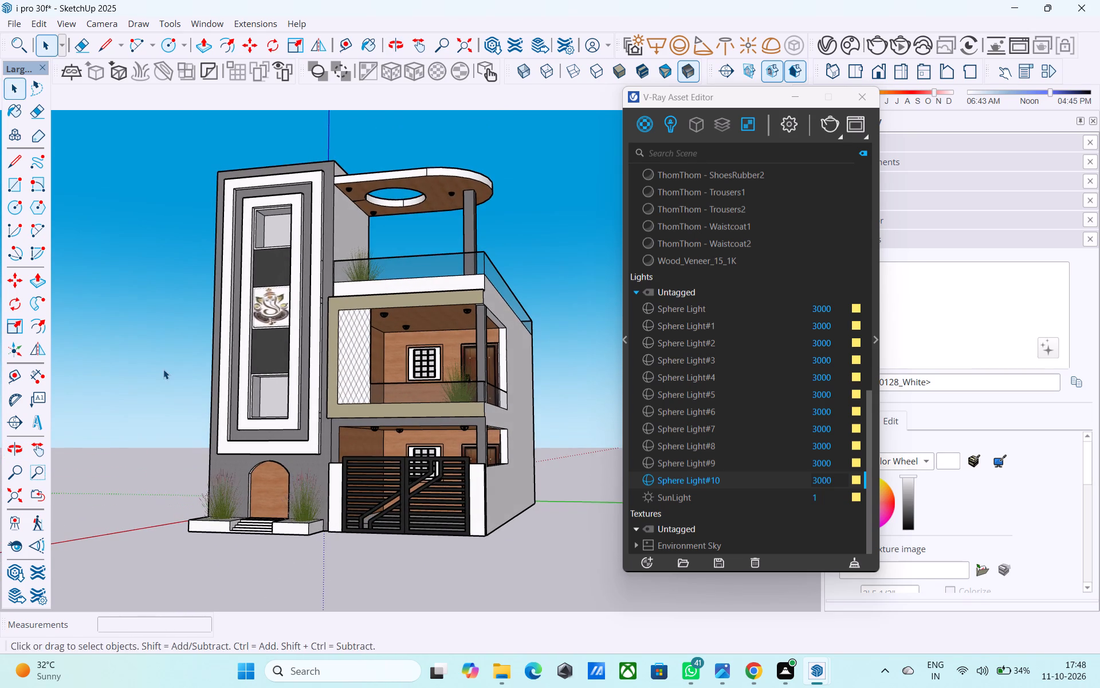
{"action": "middle_click_drag", "start_coordinate": [163, 369], "coordinate": [172, 378]}
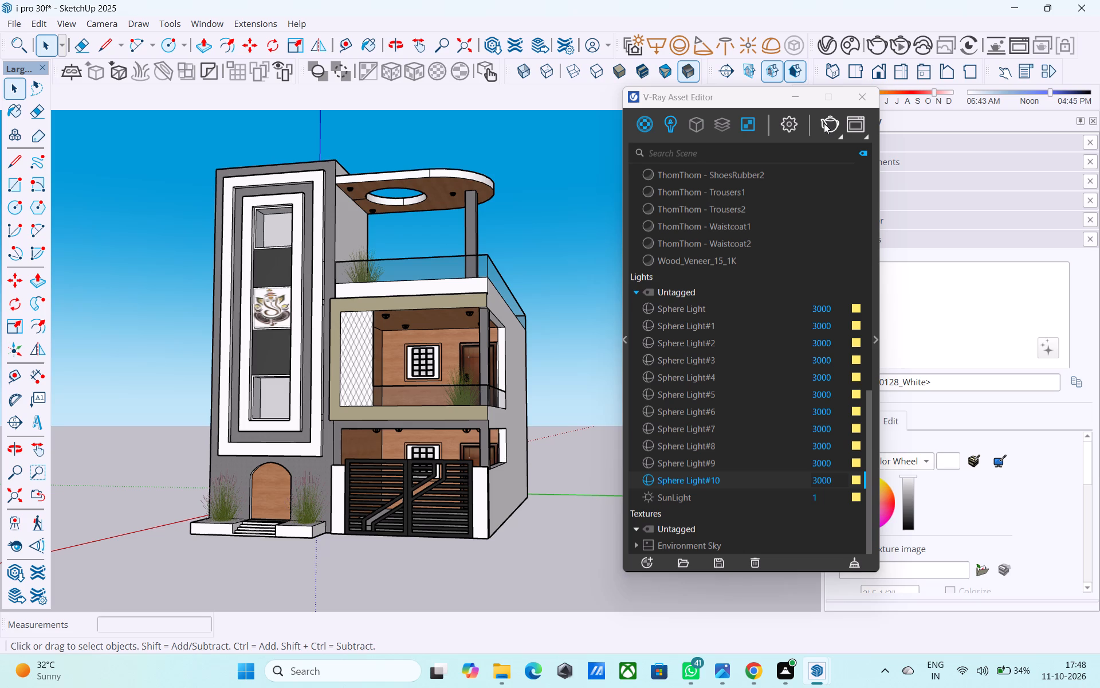
{"action": "left_click", "coordinate": [824, 122]}
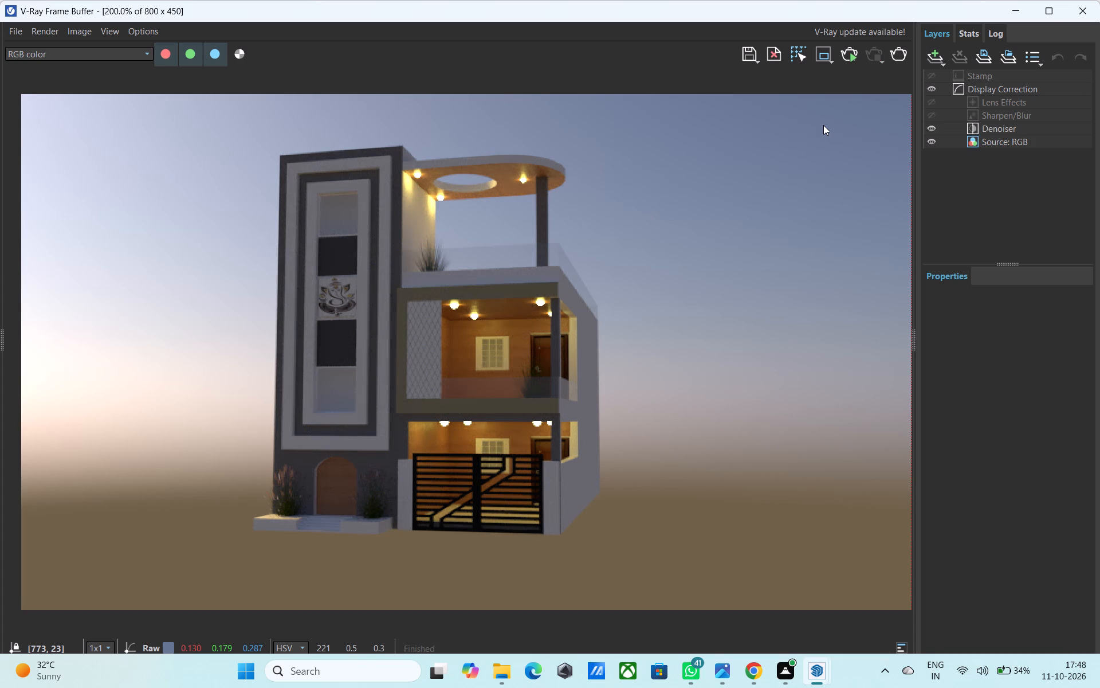
{"action": "scroll", "coordinate": [634, 356], "scroll_direction": "down", "scroll_amount": 3}
{"action": "scroll", "coordinate": [446, 358], "scroll_direction": "up", "scroll_amount": 4}
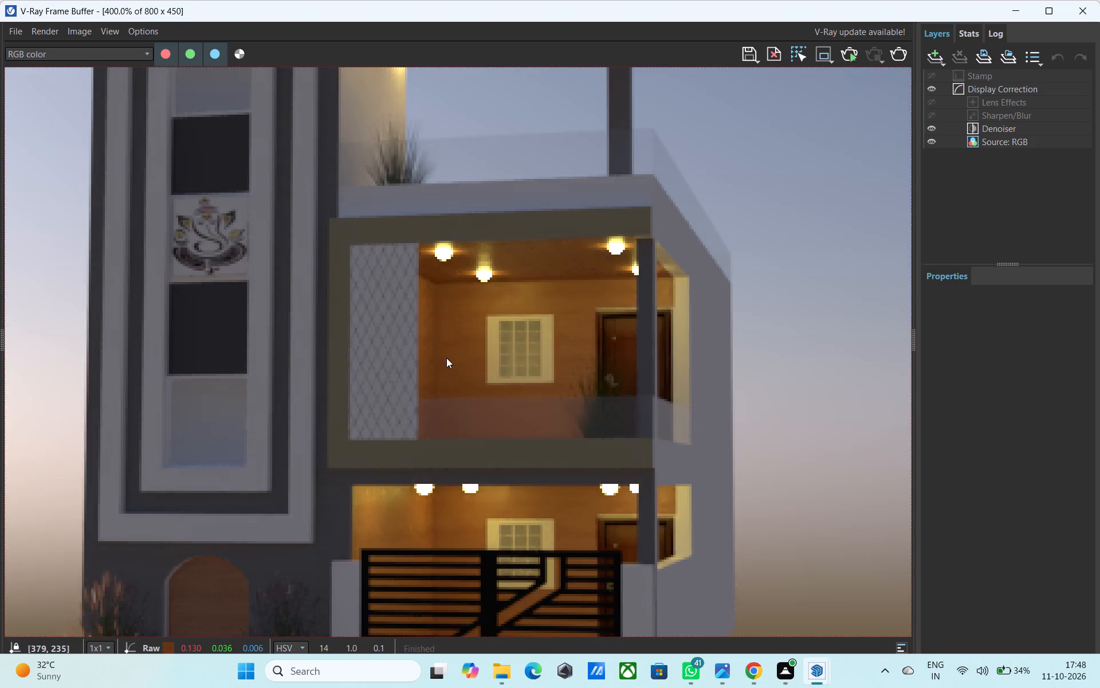
{"action": "scroll", "coordinate": [446, 358], "scroll_direction": "down", "scroll_amount": 1}
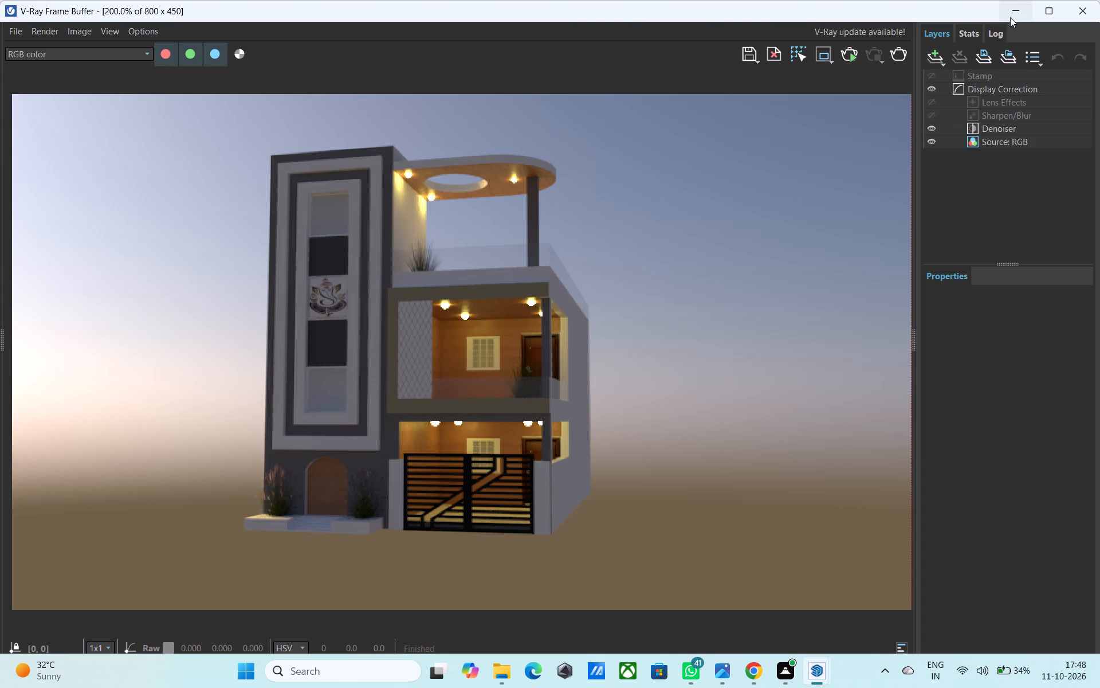
{"action": "left_click", "coordinate": [1013, 13]}
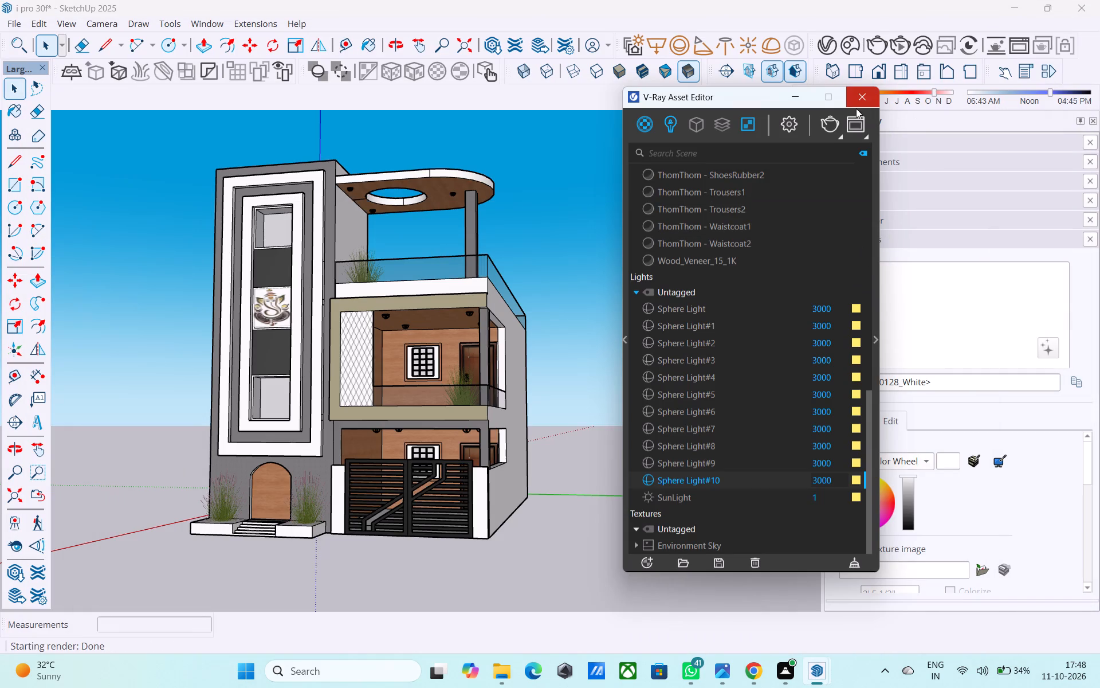
{"action": "left_click", "coordinate": [864, 95]}
Save the house model with its completed ceiling lights.
{"action": "scroll", "coordinate": [664, 308], "scroll_direction": "down", "scroll_amount": 2}
{"action": "middle_click_drag", "start_coordinate": [669, 315], "coordinate": [430, 469]}
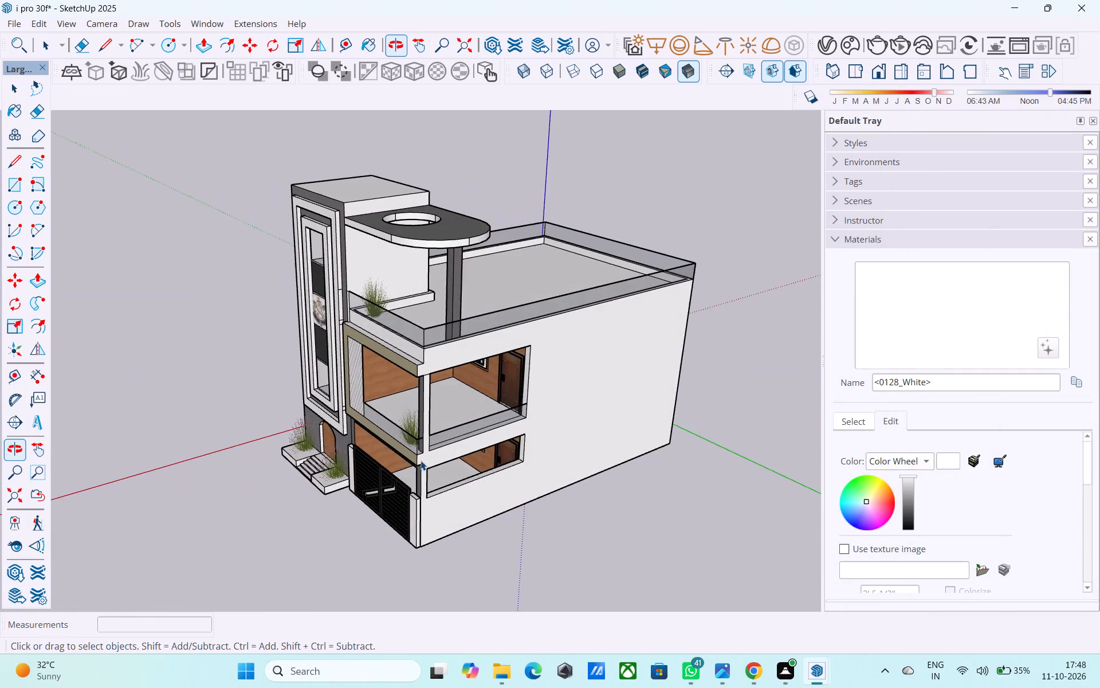
{"action": "middle_click_drag", "start_coordinate": [380, 437], "coordinate": [657, 302]}
{"action": "scroll", "coordinate": [657, 302], "scroll_direction": "down", "scroll_amount": 2}
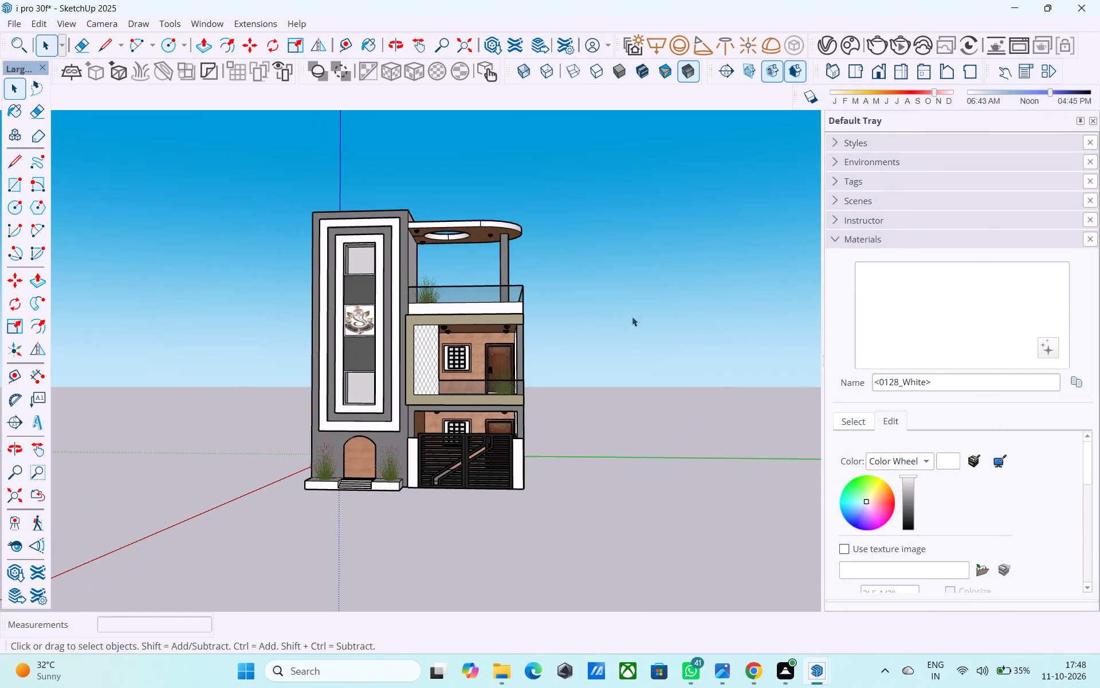
{"action": "scroll", "coordinate": [335, 338], "scroll_direction": "up", "scroll_amount": 2}
{"action": "middle_click_drag", "start_coordinate": [379, 337], "coordinate": [403, 378]}
{"action": "left_click", "coordinate": [631, 360]}
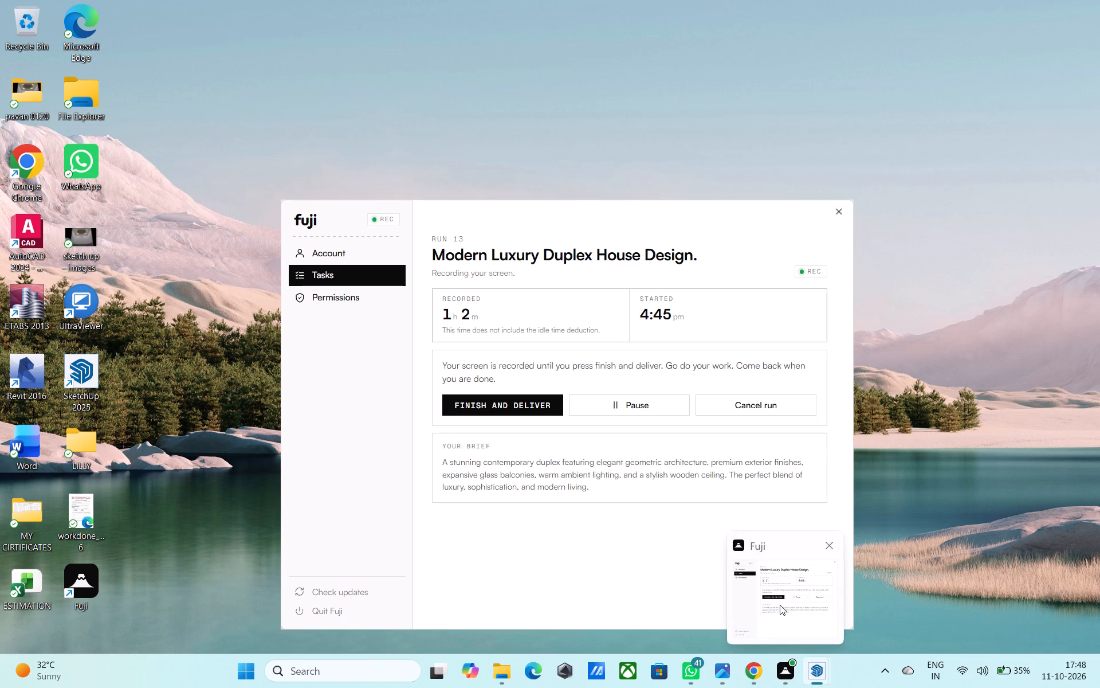
{"action": "middle_click_drag", "start_coordinate": [648, 329], "coordinate": [480, 335]}
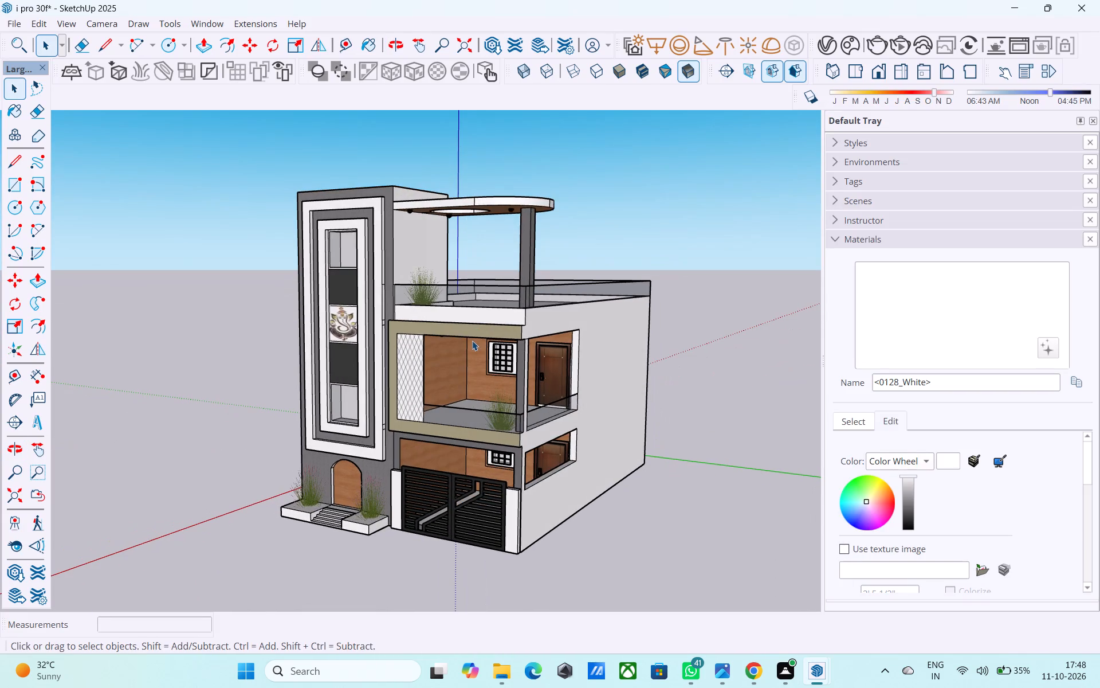
{"action": "key", "text": "ctrl+s"}
Examine the finished house exterior from the front and both sides.
{"action": "middle_click_drag", "start_coordinate": [537, 366], "coordinate": [638, 346]}
{"action": "scroll", "coordinate": [536, 365], "scroll_direction": "up", "scroll_amount": 1}
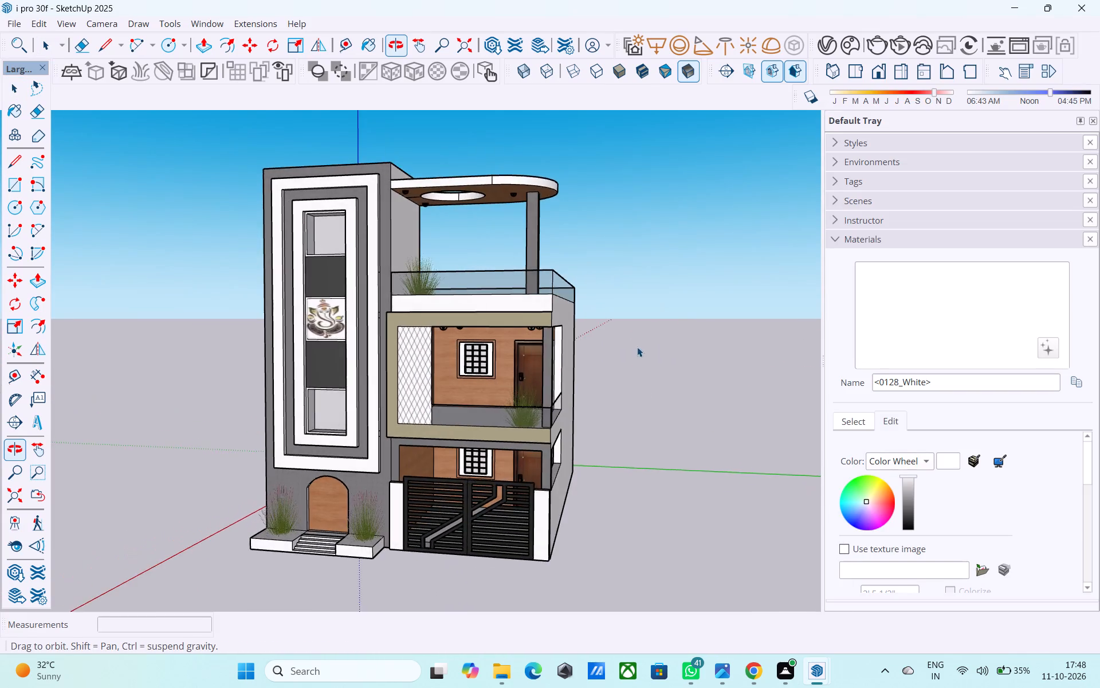
{"action": "scroll", "coordinate": [636, 351], "scroll_direction": "down", "scroll_amount": 3}
{"action": "middle_click_drag", "start_coordinate": [707, 415], "coordinate": [634, 433]}
{"action": "scroll", "coordinate": [479, 438], "scroll_direction": "up", "scroll_amount": 3}
{"action": "middle_click_drag", "start_coordinate": [478, 439], "coordinate": [859, 411]}
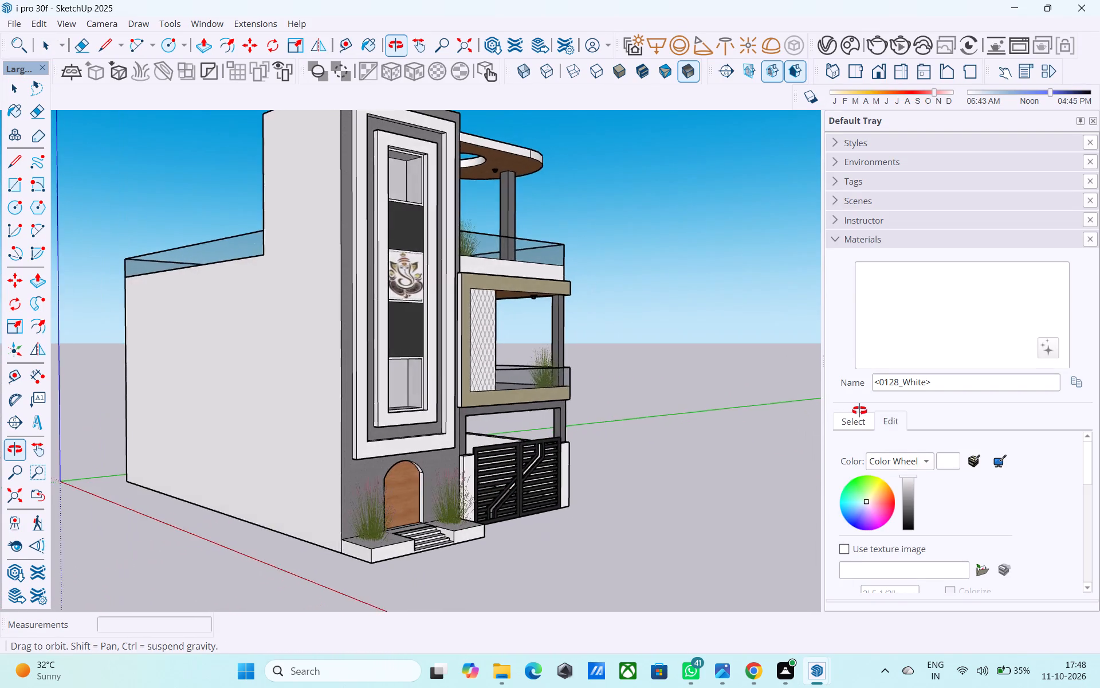
{"action": "middle_click_drag", "start_coordinate": [859, 411], "coordinate": [415, 448]}
{"action": "scroll", "coordinate": [366, 447], "scroll_direction": "down", "scroll_amount": 2}
{"action": "middle_click_drag", "start_coordinate": [538, 428], "coordinate": [597, 405]}
{"action": "scroll", "coordinate": [746, 479], "scroll_direction": "down", "scroll_amount": 2}
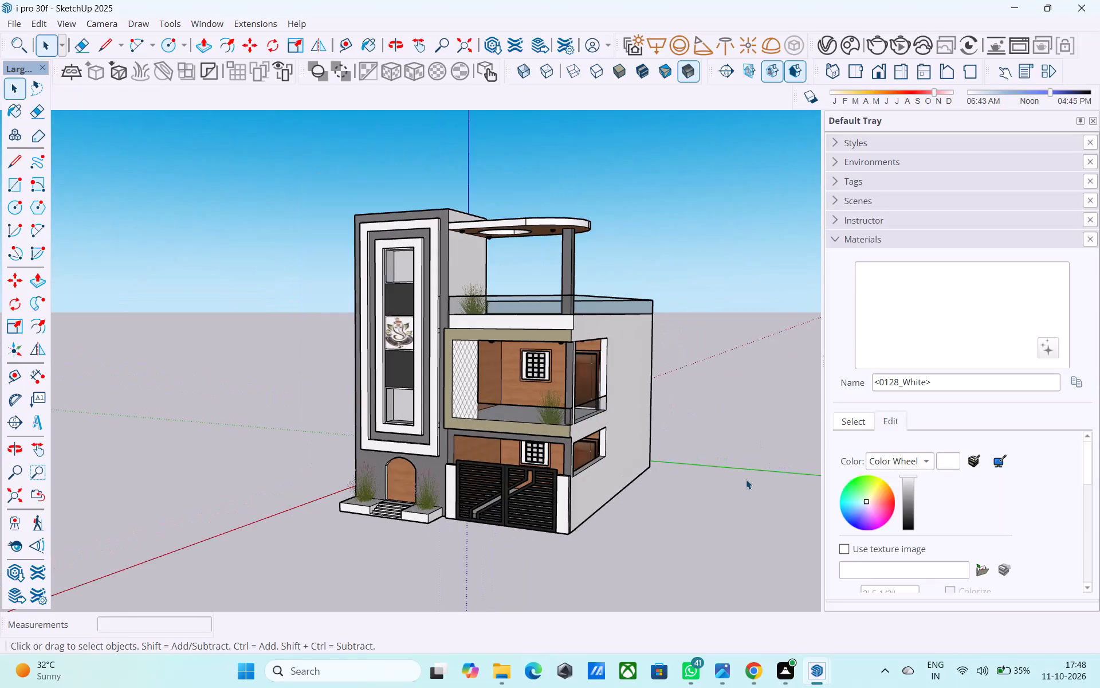
{"action": "middle_click_drag", "start_coordinate": [486, 487], "coordinate": [604, 456]}
{"action": "scroll", "coordinate": [413, 447], "scroll_direction": "up", "scroll_amount": 4}
{"action": "middle_click_drag", "start_coordinate": [413, 449], "coordinate": [443, 450]}
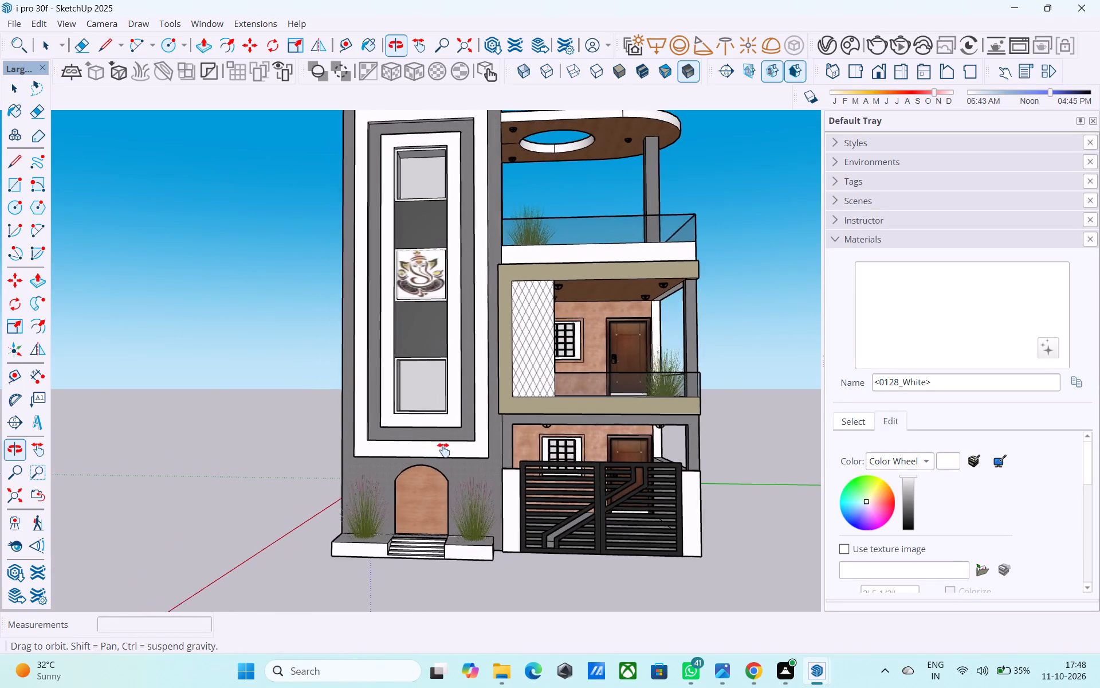
{"action": "middle_click_drag", "start_coordinate": [443, 450], "coordinate": [408, 462]}
{"action": "scroll", "coordinate": [403, 461], "scroll_direction": "down", "scroll_amount": 5}
Save the house model again.
{"action": "key", "text": "ctrl+s"}
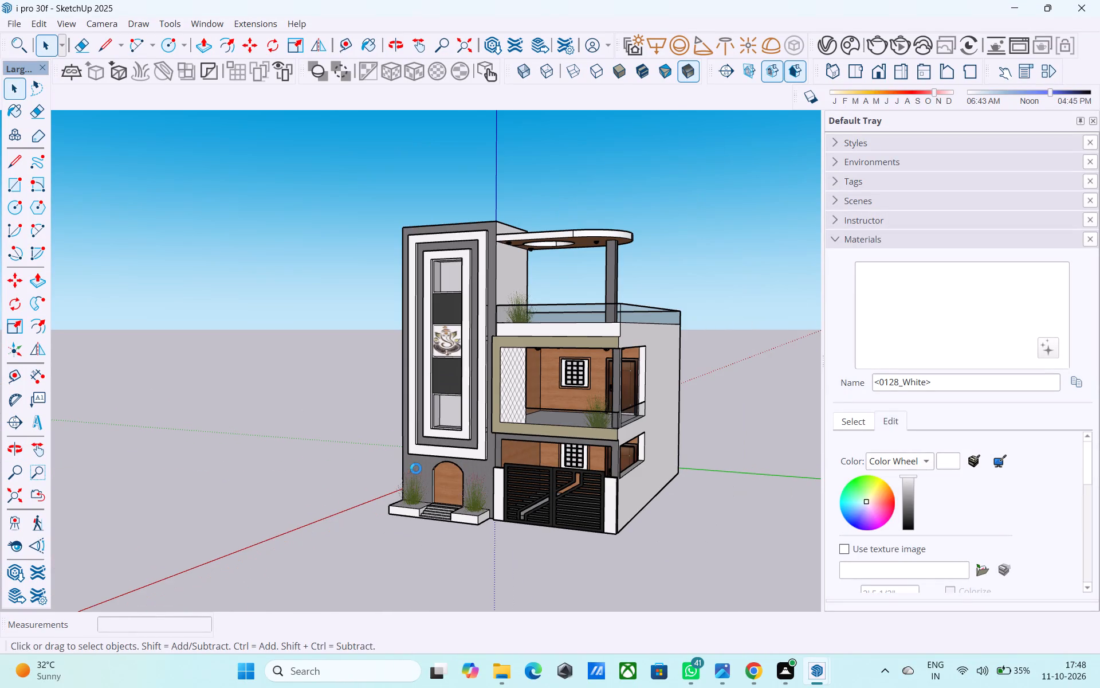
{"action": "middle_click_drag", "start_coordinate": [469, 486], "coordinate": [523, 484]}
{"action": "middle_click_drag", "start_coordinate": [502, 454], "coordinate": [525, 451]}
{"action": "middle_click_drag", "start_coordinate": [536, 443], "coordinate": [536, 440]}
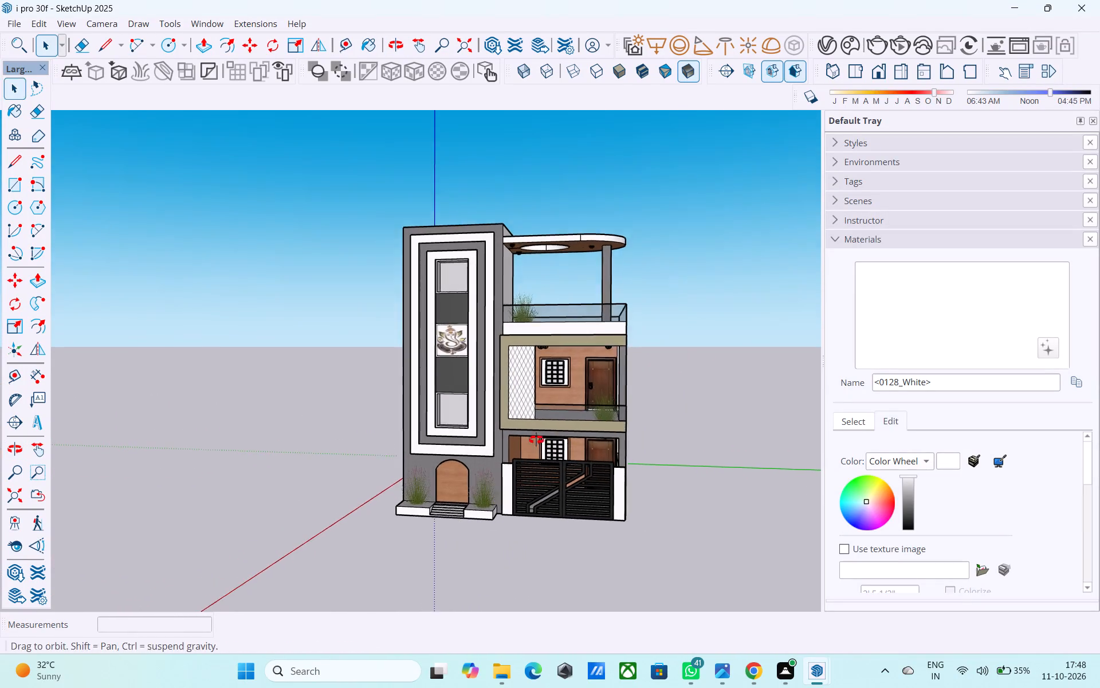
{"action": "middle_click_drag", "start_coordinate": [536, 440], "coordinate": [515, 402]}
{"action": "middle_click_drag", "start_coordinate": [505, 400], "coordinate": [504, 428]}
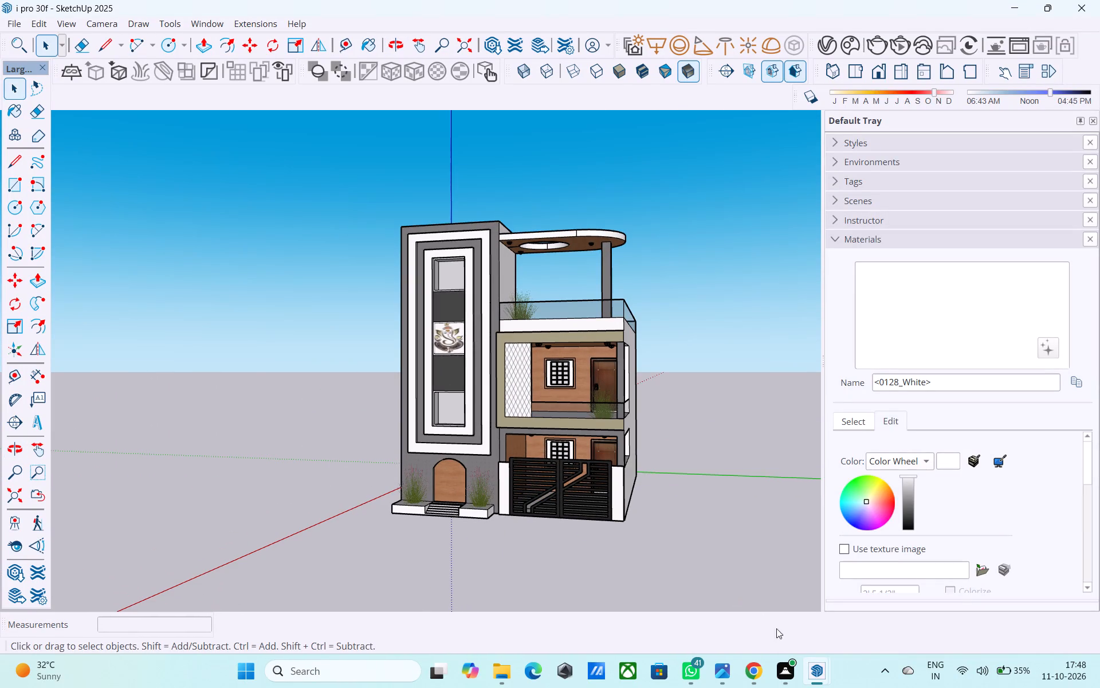